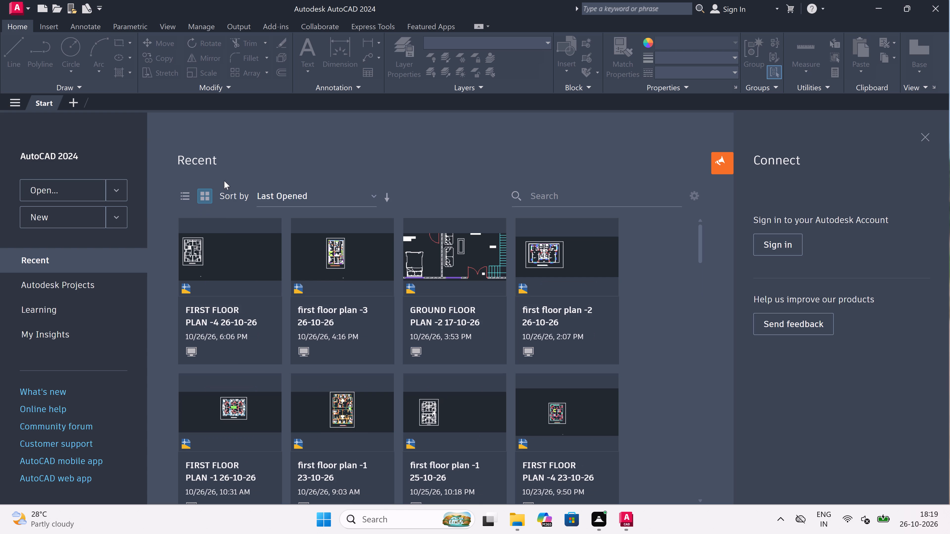
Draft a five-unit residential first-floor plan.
Create a new blank drawing.
{"action": "double_click", "coordinate": [59, 216]}
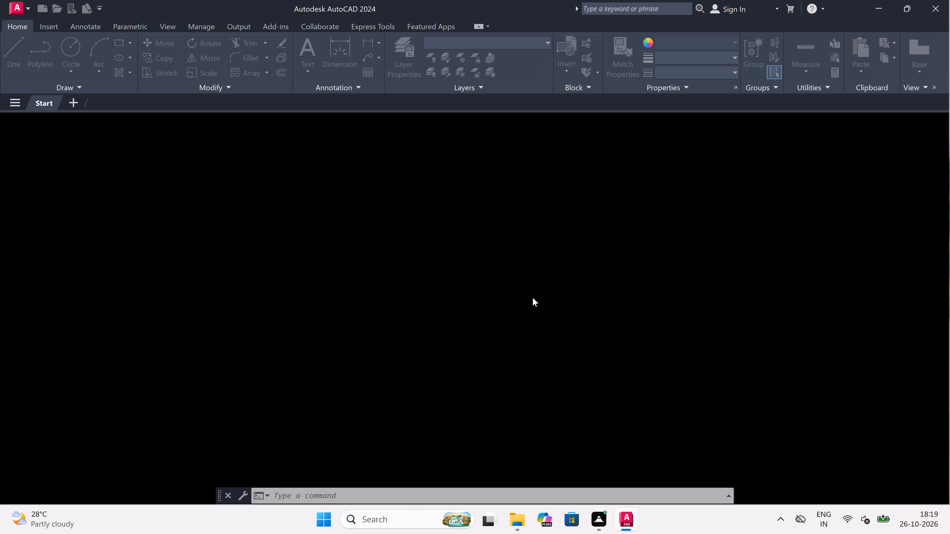
{"action": "scroll", "coordinate": [364, 277], "scroll_direction": "down", "scroll_amount": 1}
{"action": "scroll", "coordinate": [436, 221], "scroll_direction": "up", "scroll_amount": 1}
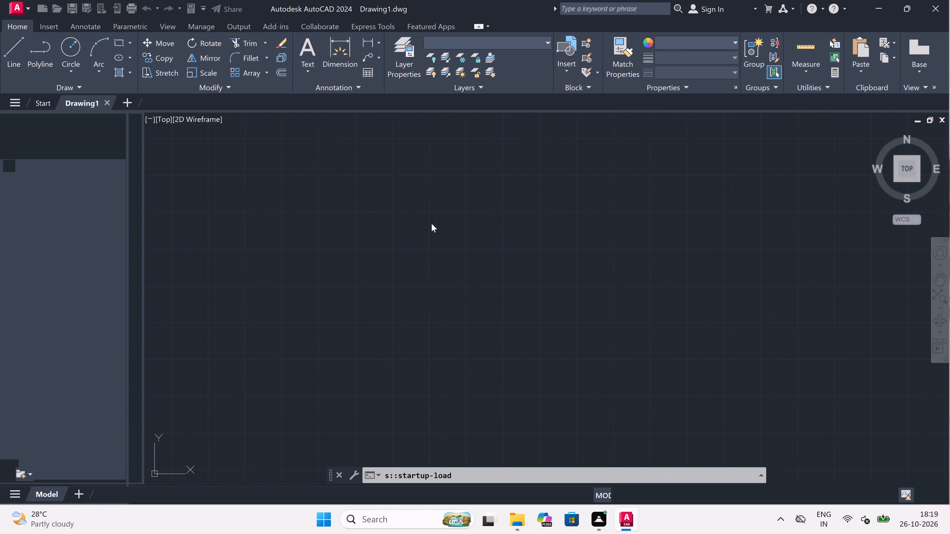
Set the drawing units to Engineering length type, precision 0'-0", with inches as the insertion scale.
{"action": "type", "text": "un"}
{"action": "key", "text": "space"}
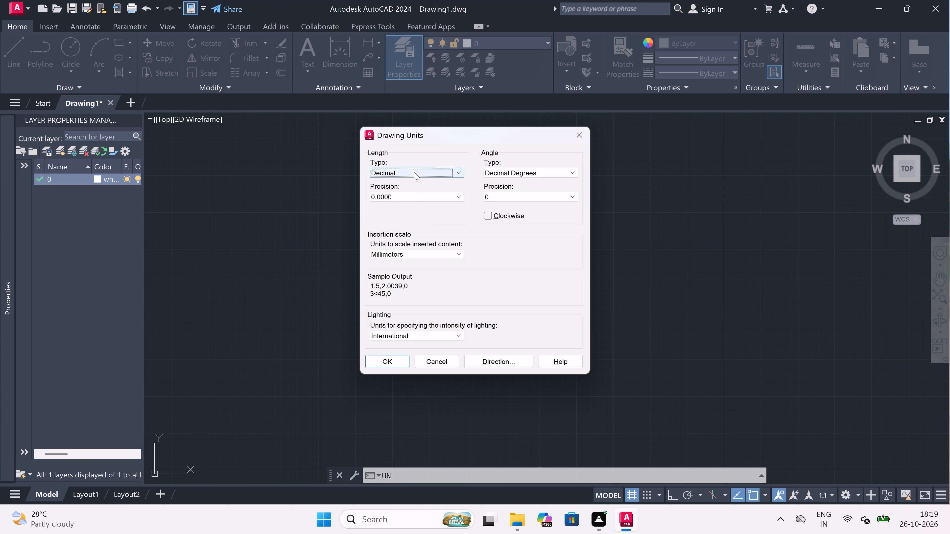
{"action": "left_click", "coordinate": [414, 172]}
{"action": "left_click", "coordinate": [418, 195]}
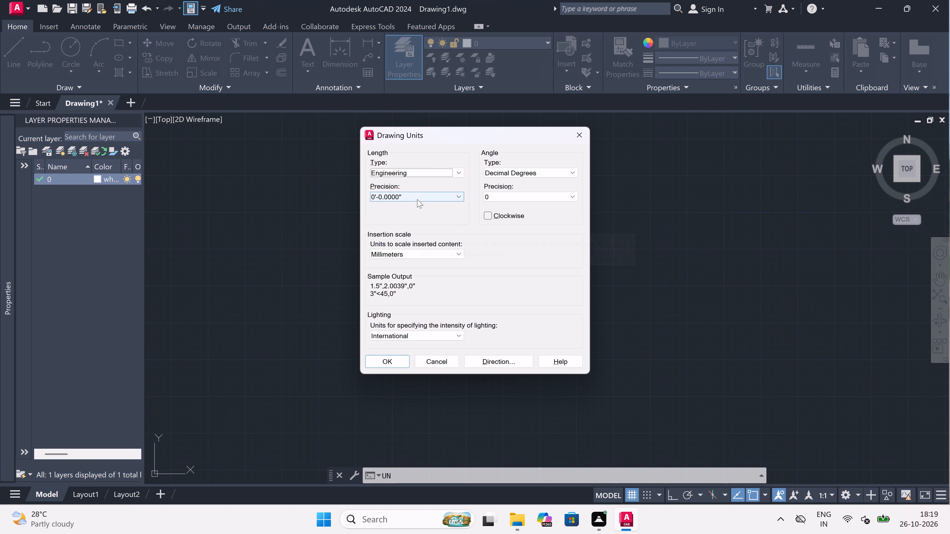
{"action": "left_click", "coordinate": [417, 199]}
{"action": "left_click", "coordinate": [417, 210]}
{"action": "left_click", "coordinate": [412, 197]}
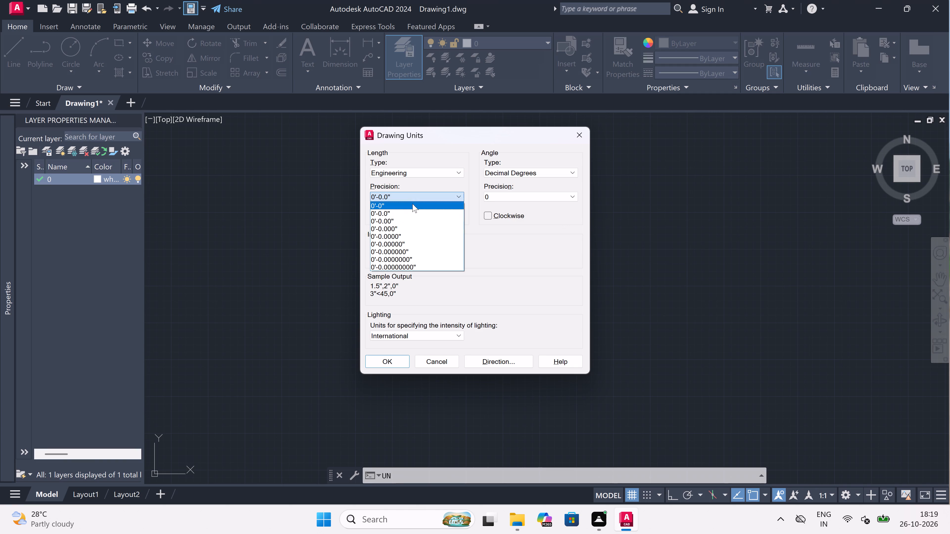
{"action": "left_click", "coordinate": [412, 204]}
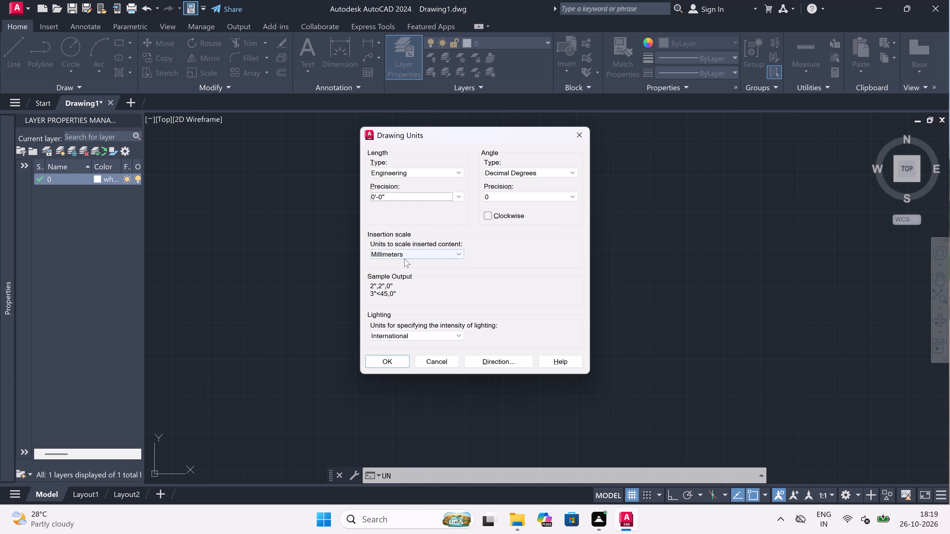
{"action": "left_click", "coordinate": [405, 254]}
{"action": "left_click", "coordinate": [406, 269]}
{"action": "left_click", "coordinate": [402, 364]}
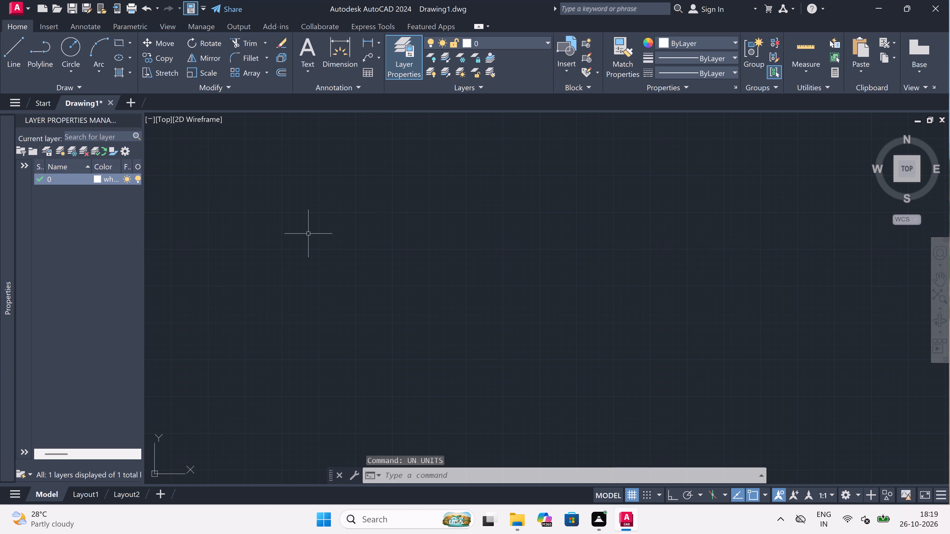
With Ortho on, draw a horizontal and a vertical construction line through one common point.
{"action": "type", "text": "xl"}
{"action": "key", "text": "space"}
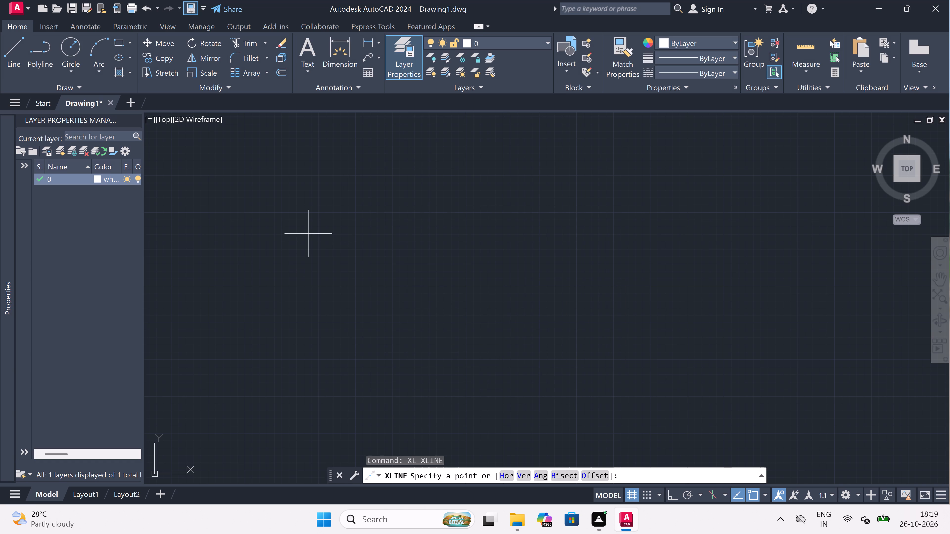
{"action": "left_click", "coordinate": [279, 193]}
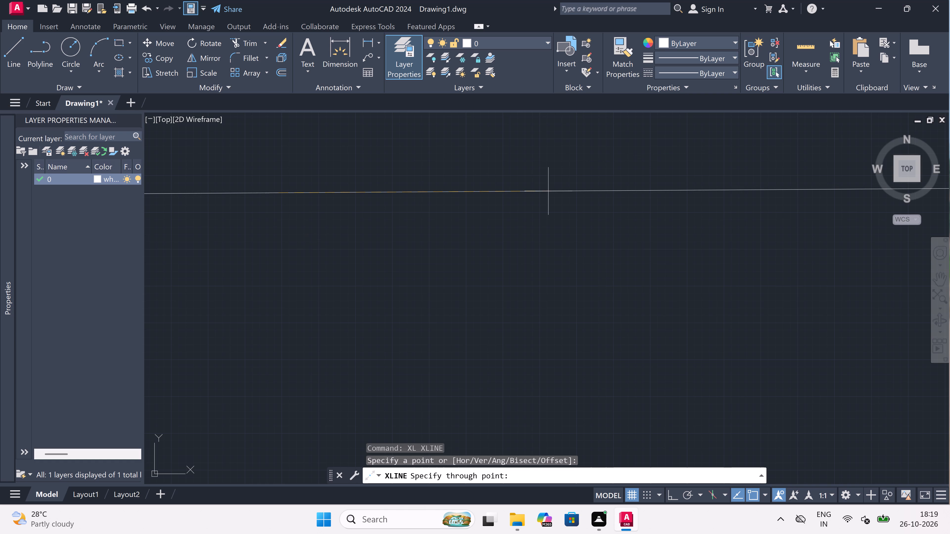
{"action": "key", "text": "F8"}
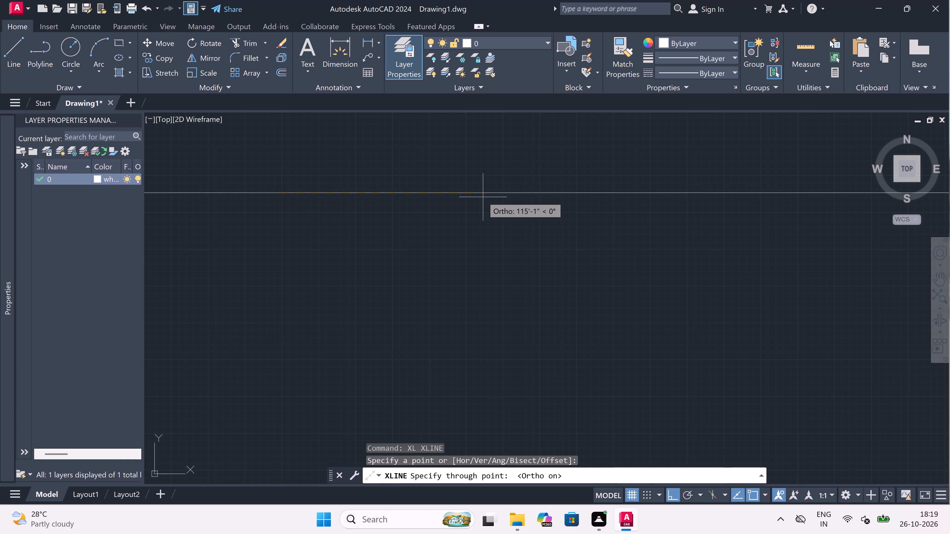
{"action": "left_click", "coordinate": [482, 196]}
{"action": "left_click", "coordinate": [305, 326]}
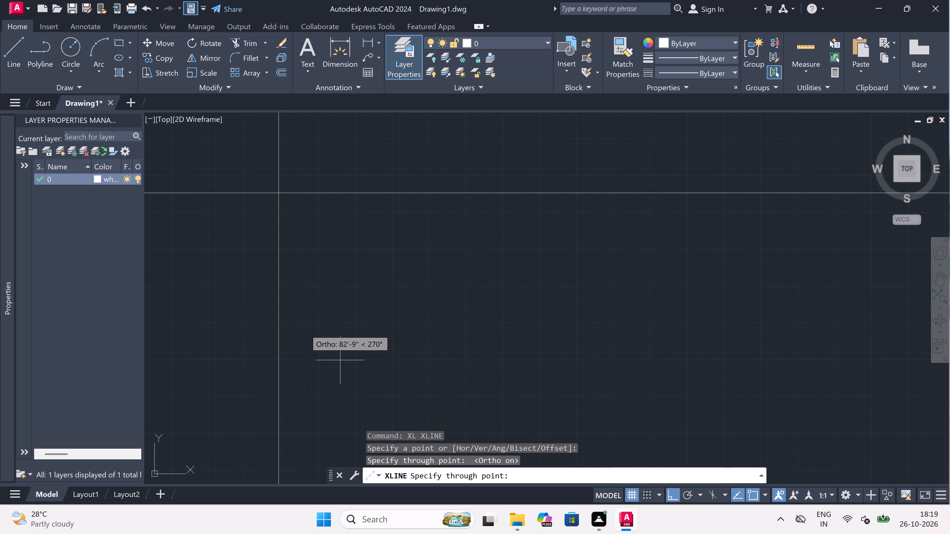
{"action": "key", "text": "Escape"}
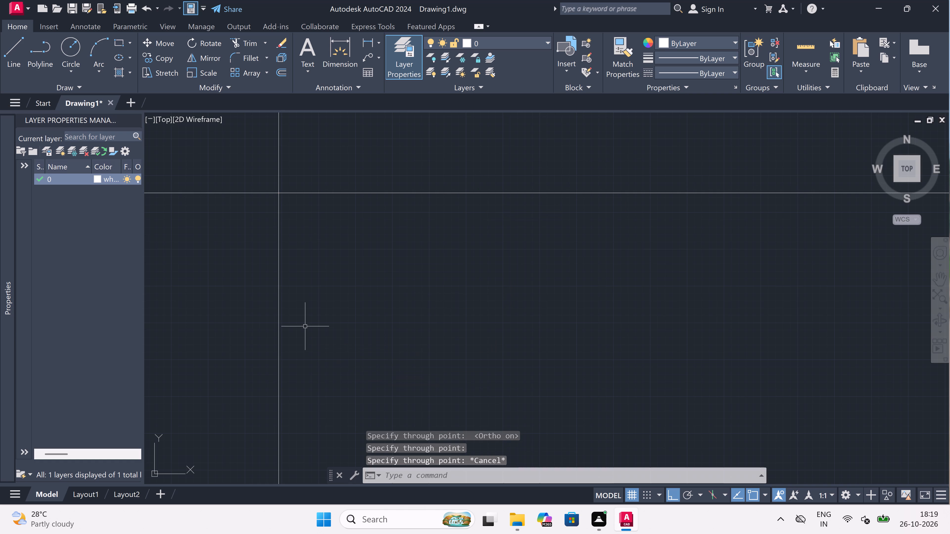
Trim the construction lines' ends above and to the left of their intersection to form the plan's upper-left corner.
{"action": "type", "text": "tr"}
{"action": "key", "text": "space"}
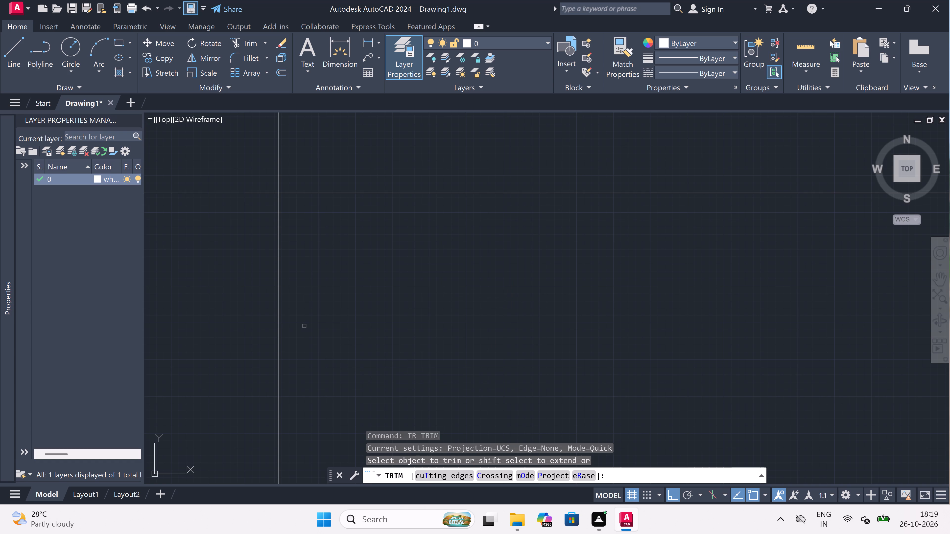
{"action": "scroll", "coordinate": [304, 326], "scroll_direction": "down", "scroll_amount": 2}
{"action": "scroll", "coordinate": [279, 304], "scroll_direction": "up", "scroll_amount": 2}
{"action": "scroll", "coordinate": [287, 229], "scroll_direction": "up", "scroll_amount": 3}
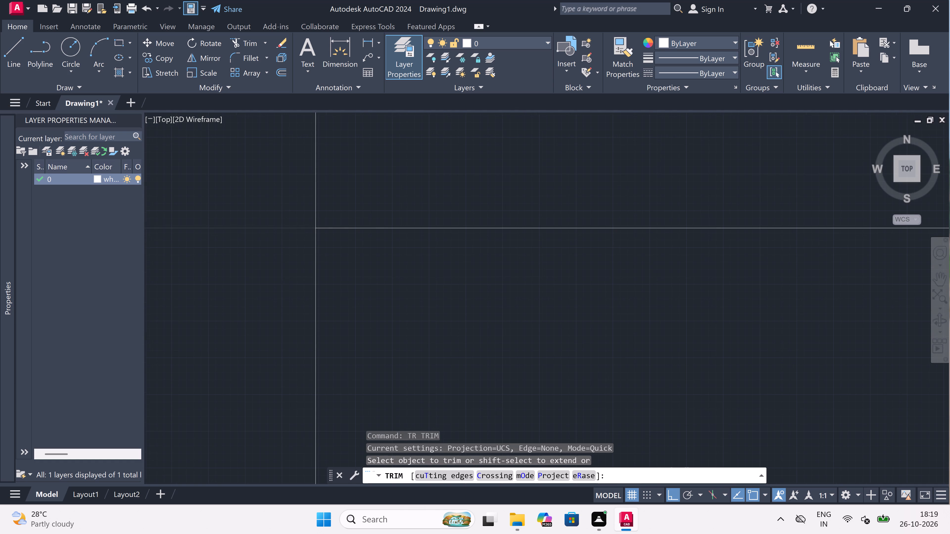
{"action": "left_click_drag", "start_coordinate": [249, 249], "coordinate": [255, 245]}
{"action": "left_click", "coordinate": [459, 187]}
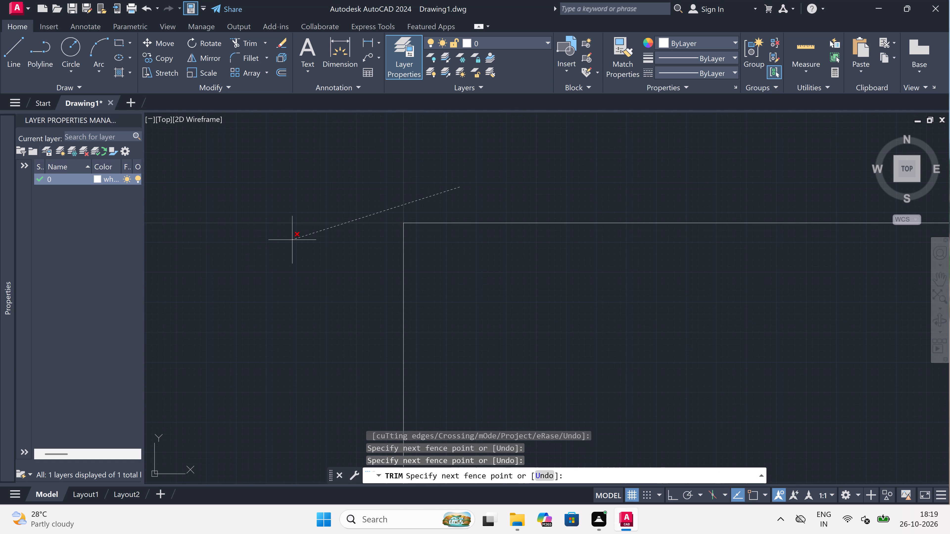
{"action": "left_click", "coordinate": [292, 240]}
{"action": "scroll", "coordinate": [529, 220], "scroll_direction": "up", "scroll_amount": 2}
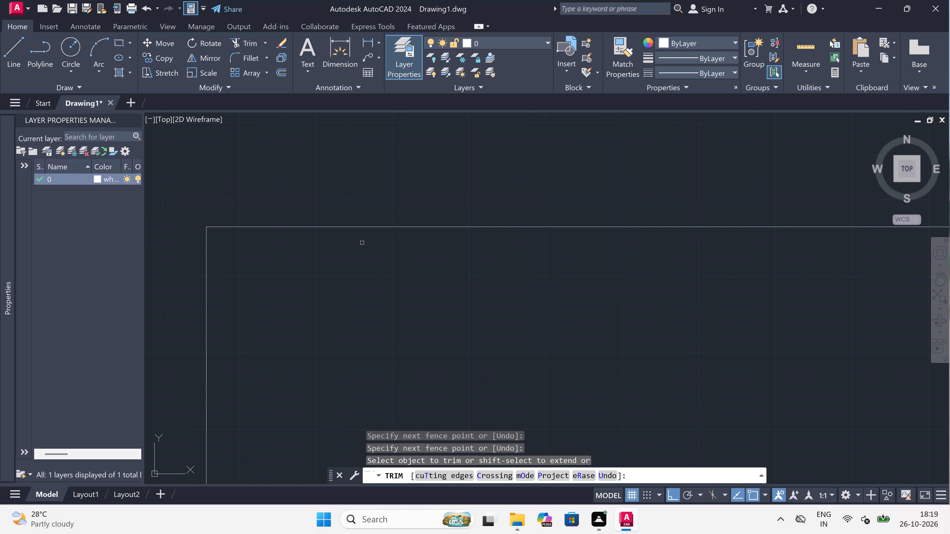
{"action": "key", "text": "Escape"}
Offset the top and left outer lines 9" inward to form the exterior wall thickness.
{"action": "type", "text": "o"}
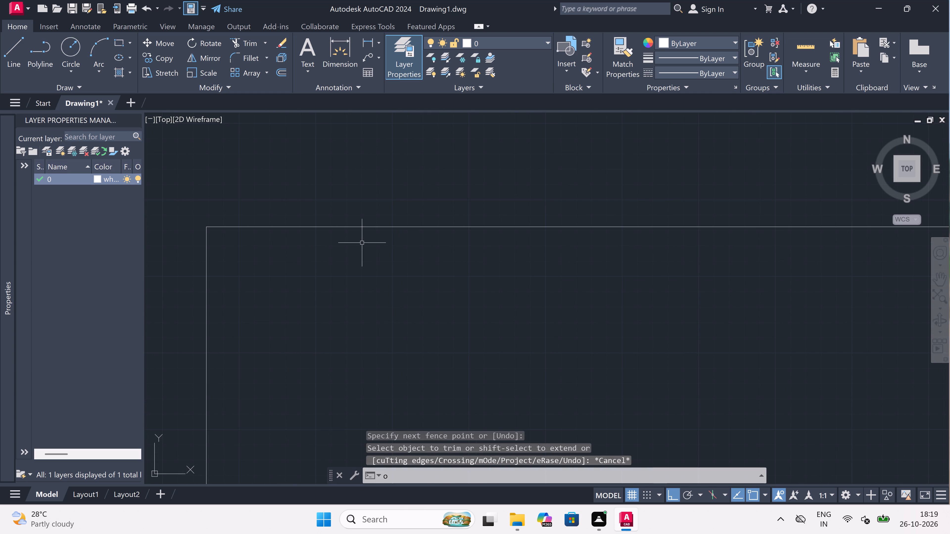
{"action": "key", "text": "space"}
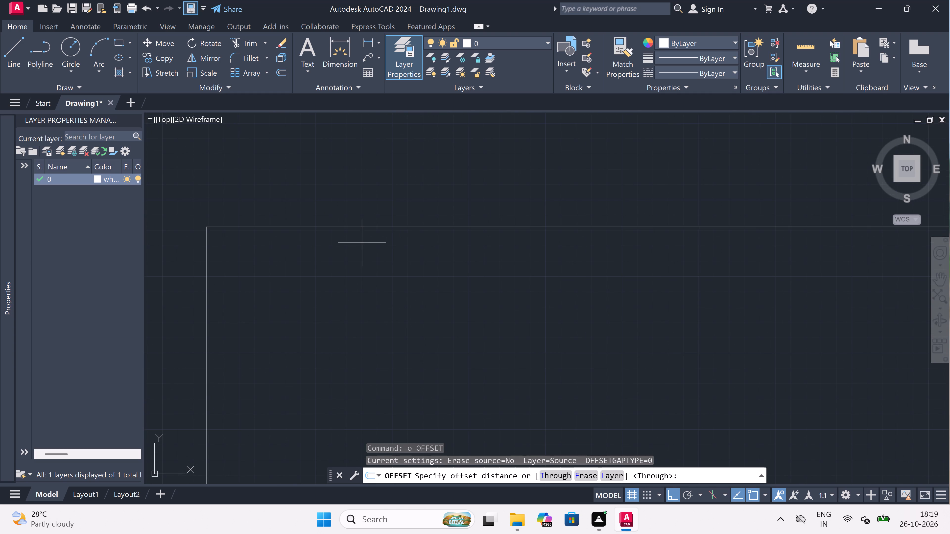
{"action": "left_click", "coordinate": [363, 230]}
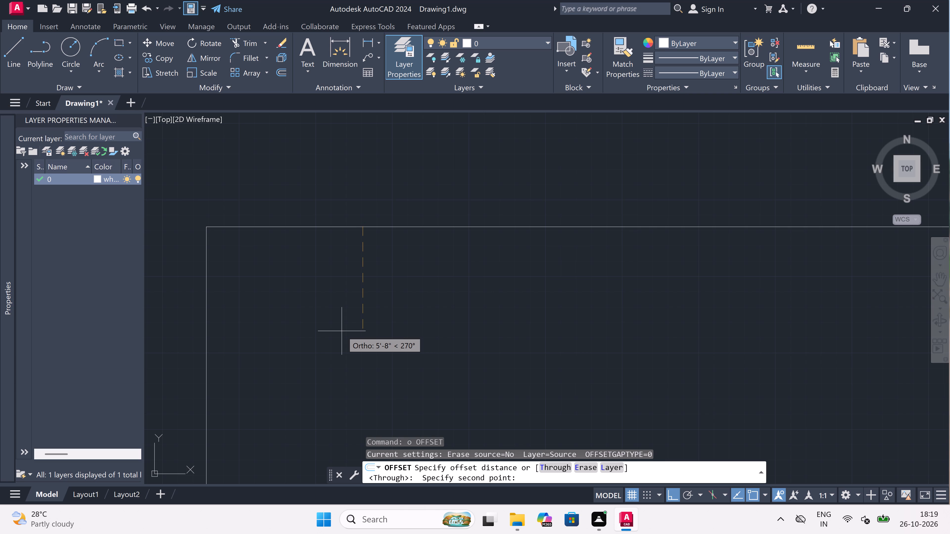
{"action": "type", "text": "9\""}
{"action": "key", "text": "space"}
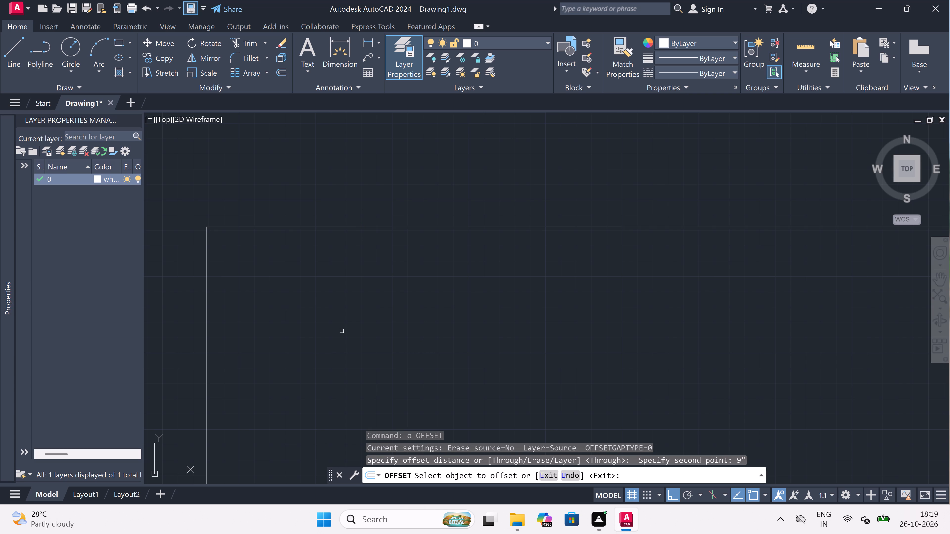
{"action": "left_click", "coordinate": [342, 228]}
{"action": "left_click", "coordinate": [339, 266]}
{"action": "scroll", "coordinate": [220, 259], "scroll_direction": "up", "scroll_amount": 1}
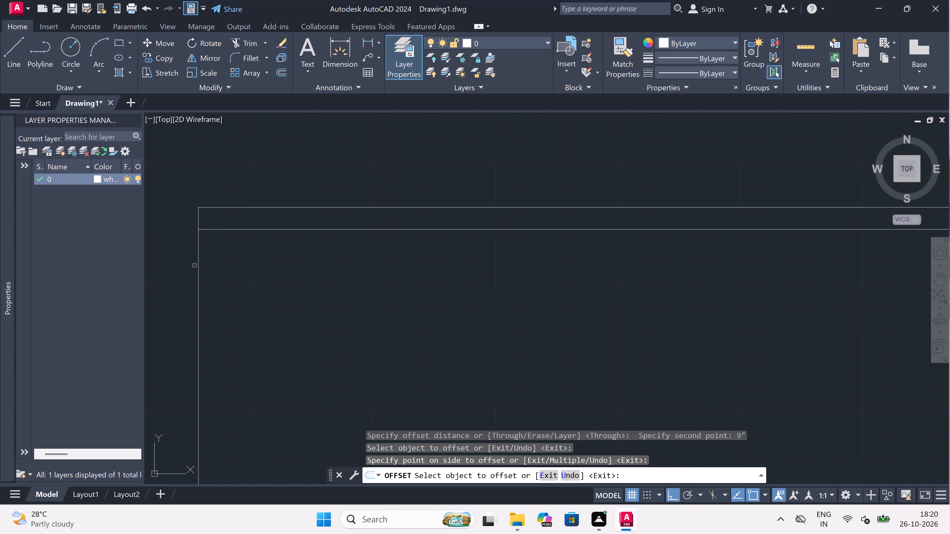
{"action": "left_click_drag", "start_coordinate": [199, 264], "coordinate": [260, 266]}
{"action": "left_click", "coordinate": [275, 264]}
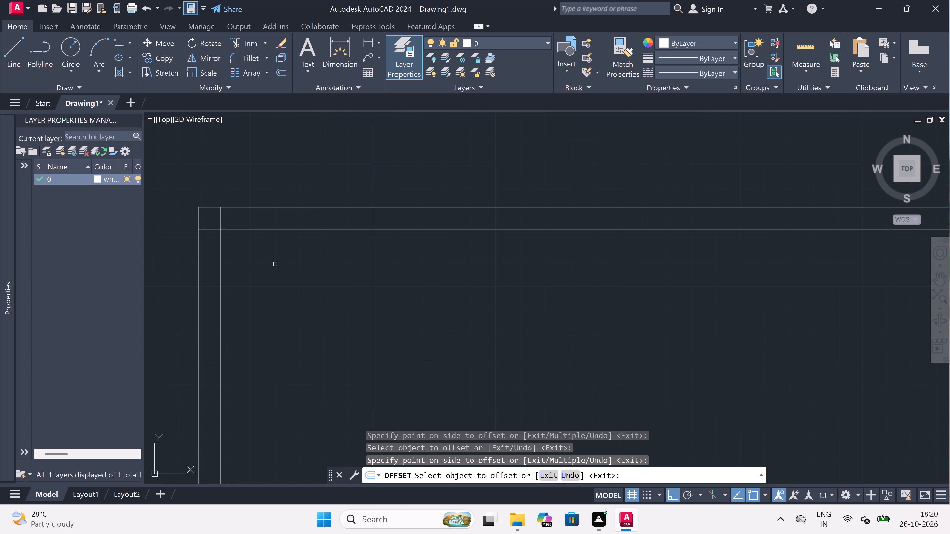
{"action": "key", "text": "Escape"}
Offset the inner line of the top wall 12' downward to mark the room's depth.
{"action": "key", "text": "space"}
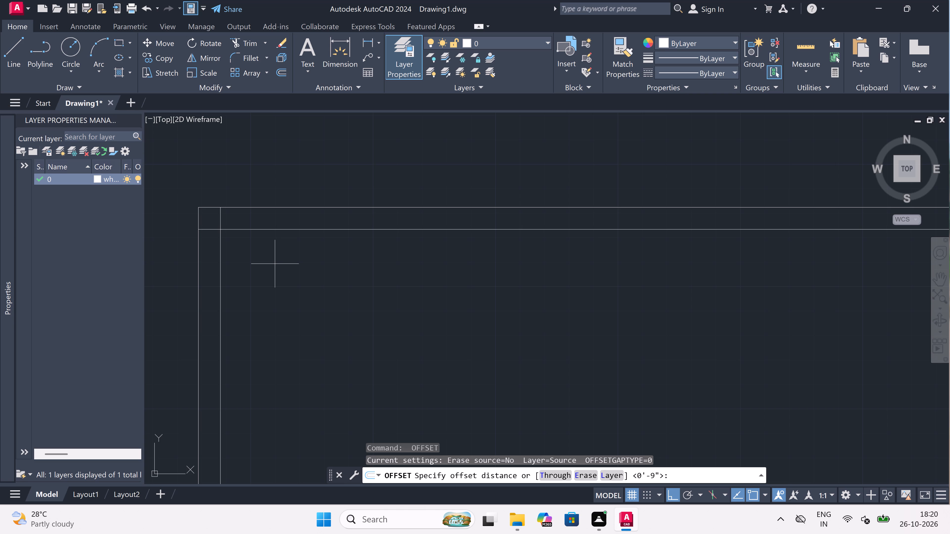
{"action": "left_click_drag", "start_coordinate": [320, 227], "coordinate": [316, 232]}
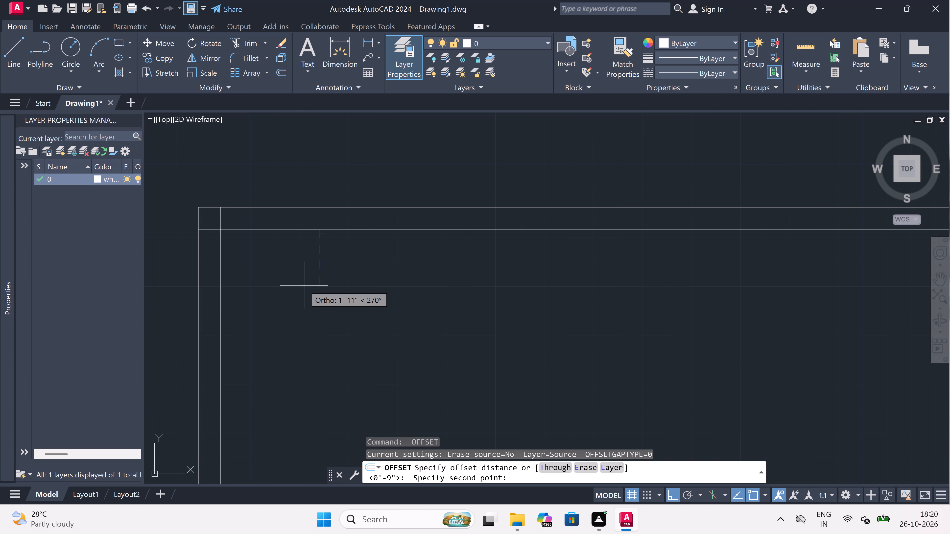
{"action": "scroll", "coordinate": [304, 286], "scroll_direction": "up", "scroll_amount": 1}
{"action": "scroll", "coordinate": [305, 286], "scroll_direction": "down", "scroll_amount": 3}
{"action": "scroll", "coordinate": [304, 288], "scroll_direction": "up", "scroll_amount": 2}
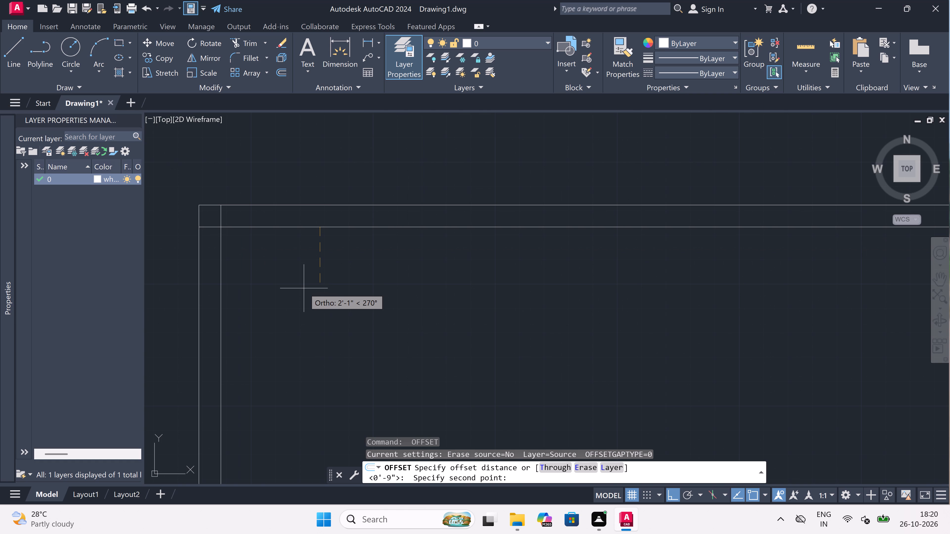
{"action": "type", "text": "12'"}
{"action": "key", "text": "space"}
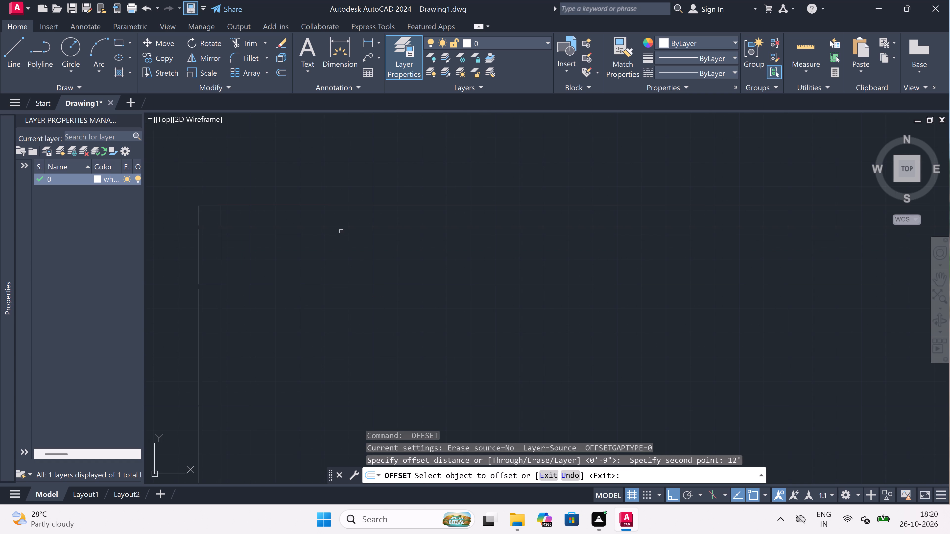
{"action": "left_click_drag", "start_coordinate": [341, 227], "coordinate": [350, 274]}
{"action": "left_click", "coordinate": [354, 301]}
{"action": "scroll", "coordinate": [354, 302], "scroll_direction": "down", "scroll_amount": 4}
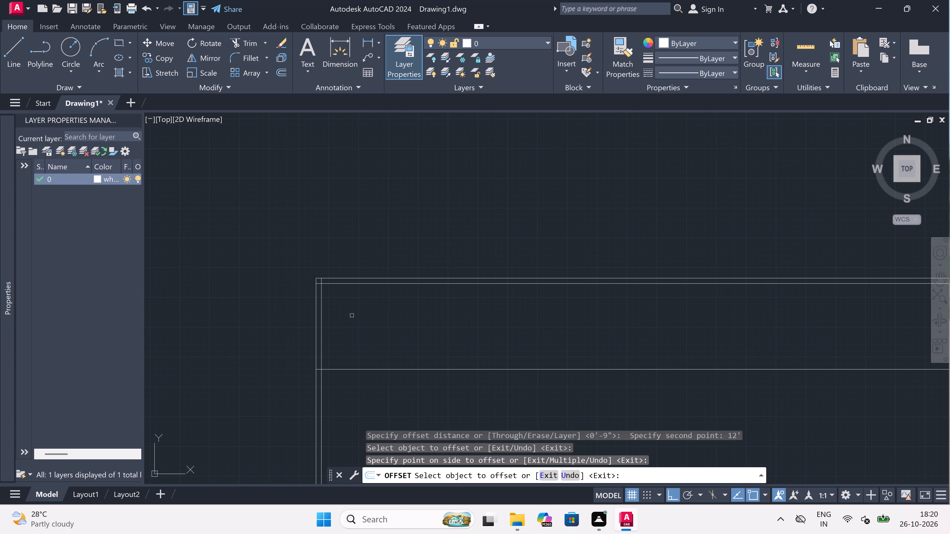
{"action": "scroll", "coordinate": [351, 321], "scroll_direction": "up", "scroll_amount": 2}
{"action": "key", "text": "Escape"}
Offset the inner line of the left wall 10'3" to the right to mark the room's width.
{"action": "key", "text": "space"}
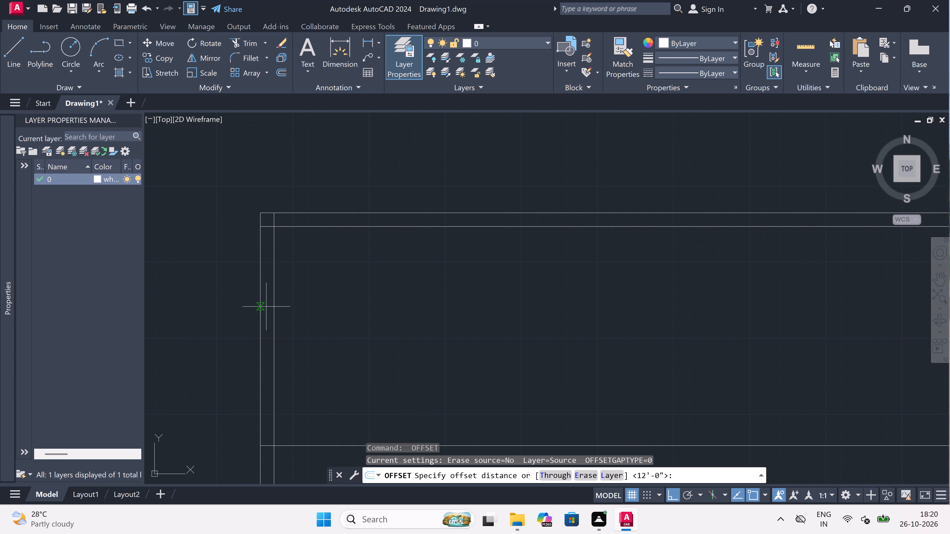
{"action": "left_click_drag", "start_coordinate": [269, 305], "coordinate": [301, 306]}
{"action": "type", "text": "10'3"}
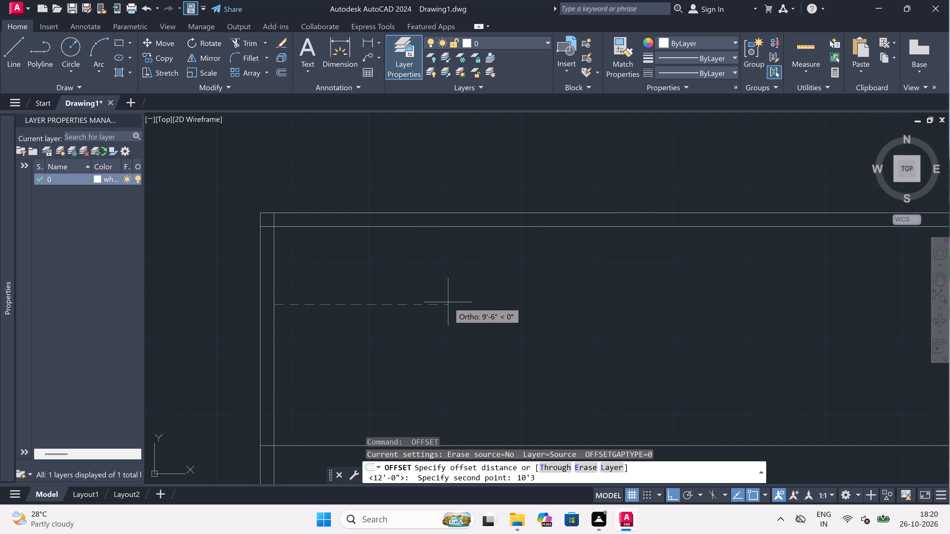
{"action": "type", "text": "\""}
{"action": "key", "text": "space"}
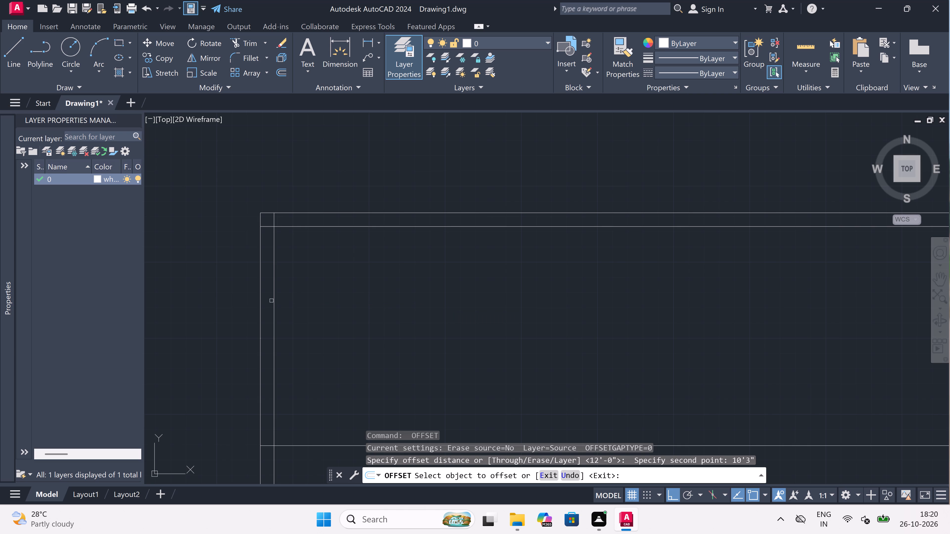
{"action": "left_click_drag", "start_coordinate": [273, 300], "coordinate": [330, 309]}
{"action": "left_click", "coordinate": [372, 311]}
{"action": "key", "text": "Escape"}
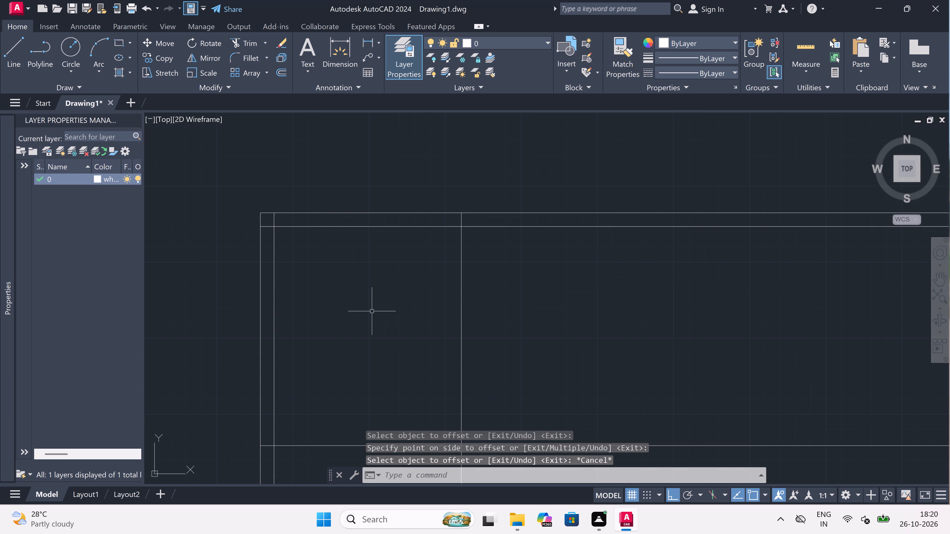
Offset the room's width line 4.5" to the right and its depth line 4.5" downward to form the interior wall thicknesses.
{"action": "key", "text": "space"}
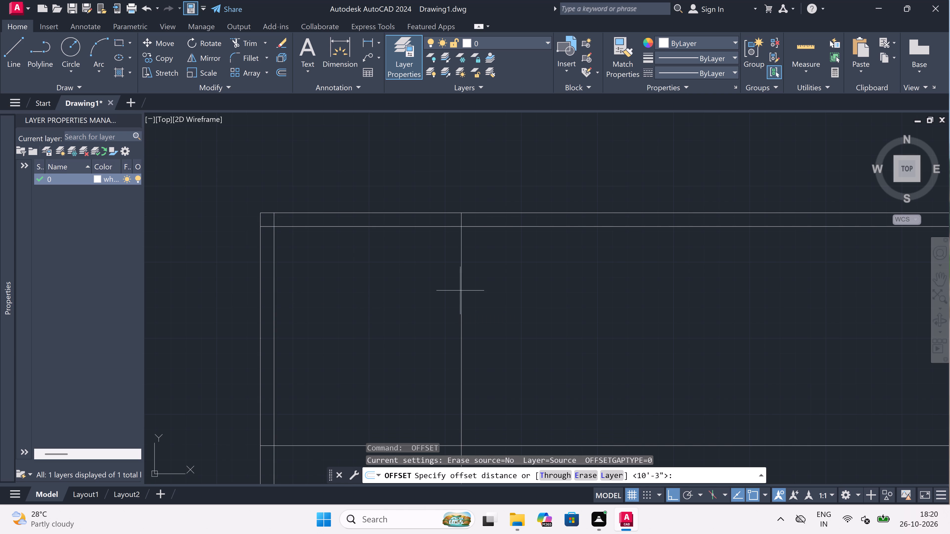
{"action": "left_click", "coordinate": [464, 288]}
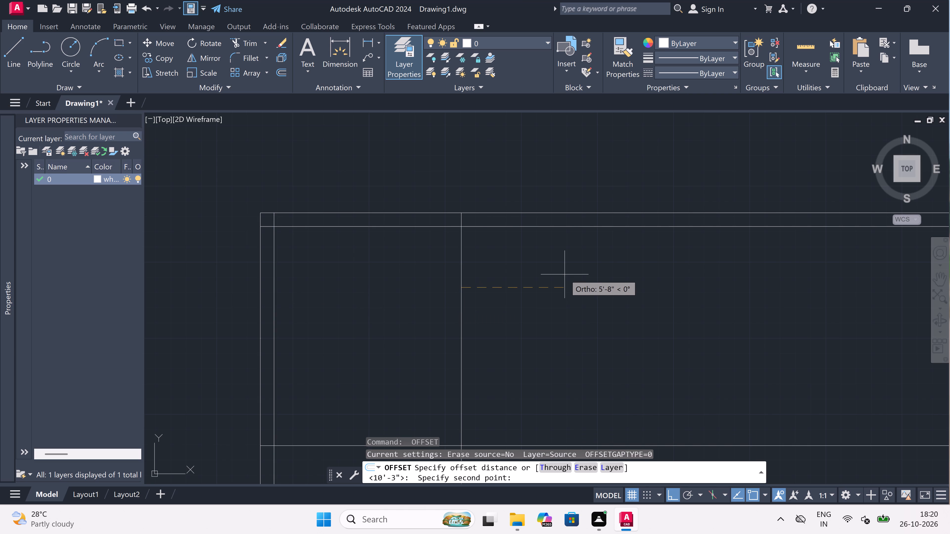
{"action": "type", "text": "4.5"}
{"action": "type", "text": "\""}
{"action": "key", "text": "space"}
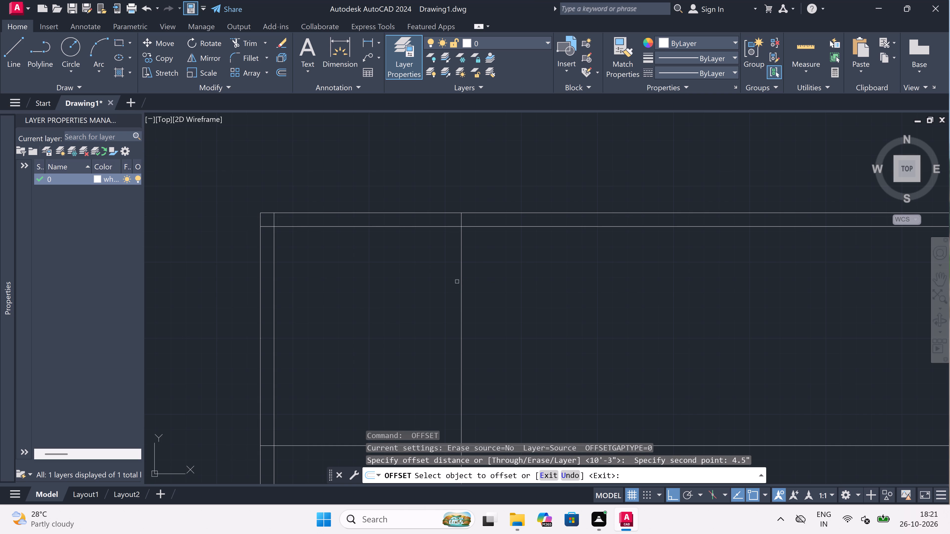
{"action": "left_click_drag", "start_coordinate": [462, 279], "coordinate": [482, 279]}
{"action": "left_click", "coordinate": [491, 279]}
{"action": "scroll", "coordinate": [426, 273], "scroll_direction": "down", "scroll_amount": 2}
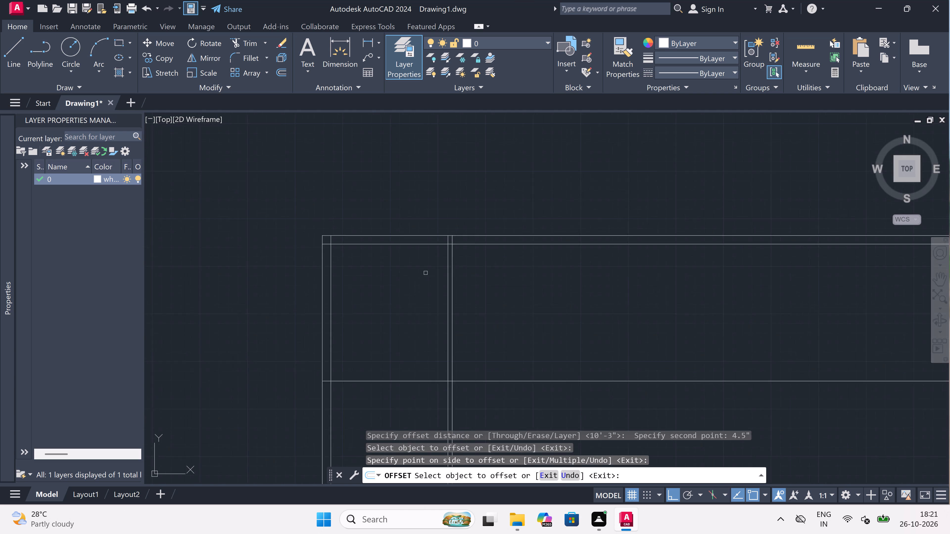
{"action": "scroll", "coordinate": [404, 336], "scroll_direction": "up", "scroll_amount": 2}
{"action": "left_click_drag", "start_coordinate": [398, 349], "coordinate": [392, 373]}
{"action": "left_click", "coordinate": [390, 381]}
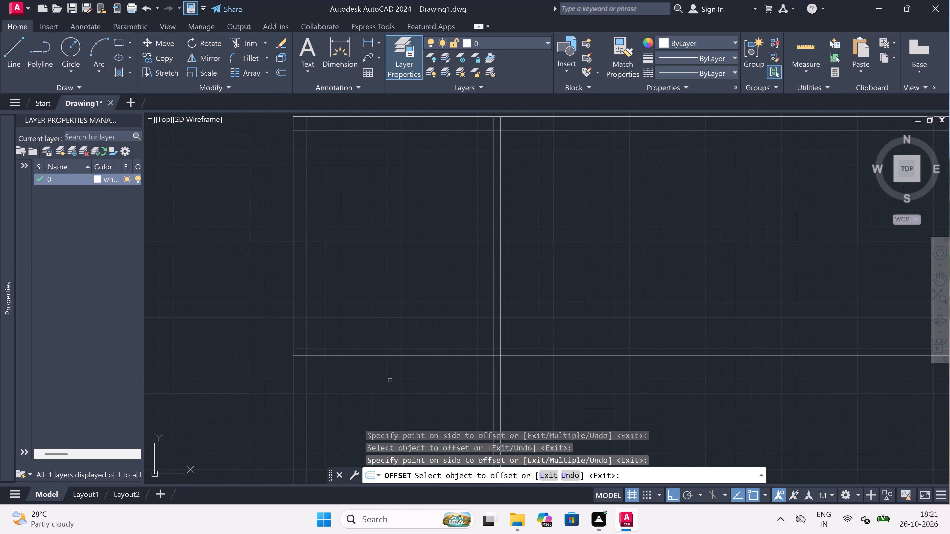
{"action": "scroll", "coordinate": [389, 377], "scroll_direction": "down", "scroll_amount": 2}
{"action": "key", "text": "Escape"}
Offset the lower line of the horizontal interior wall 4'1" downward to mark the depth of the space below the room.
{"action": "key", "text": "space"}
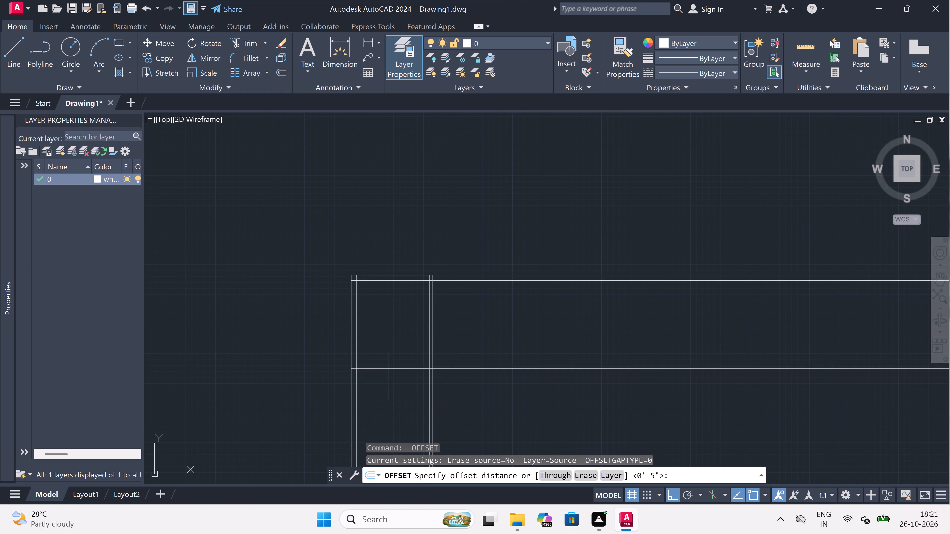
{"action": "scroll", "coordinate": [400, 298], "scroll_direction": "down", "scroll_amount": 2}
{"action": "scroll", "coordinate": [396, 339], "scroll_direction": "up", "scroll_amount": 3}
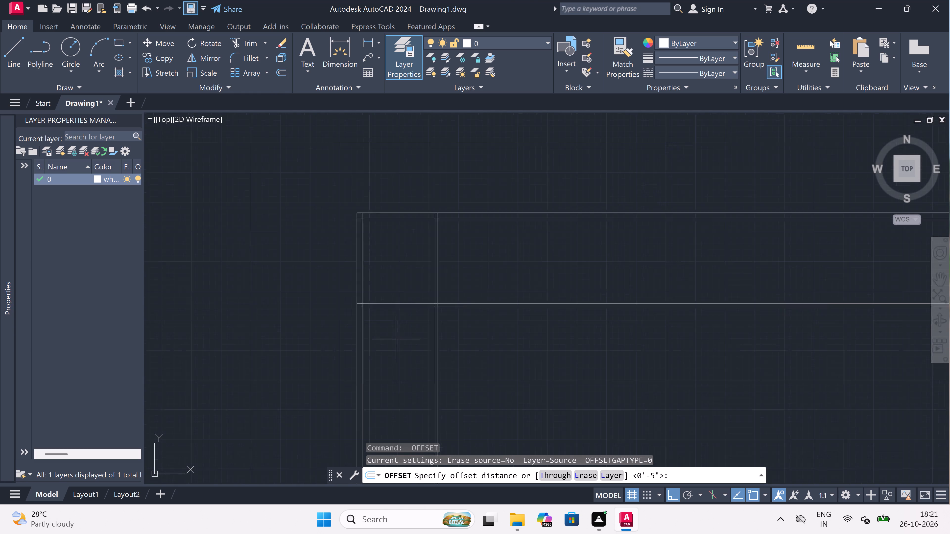
{"action": "left_click_drag", "start_coordinate": [390, 289], "coordinate": [390, 299]}
{"action": "scroll", "coordinate": [388, 345], "scroll_direction": "up", "scroll_amount": 1}
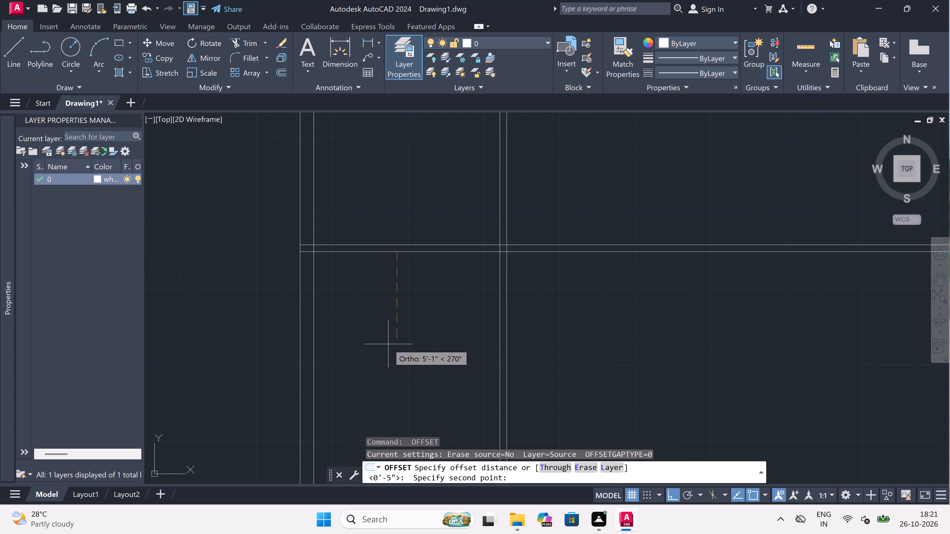
{"action": "type", "text": "4'"}
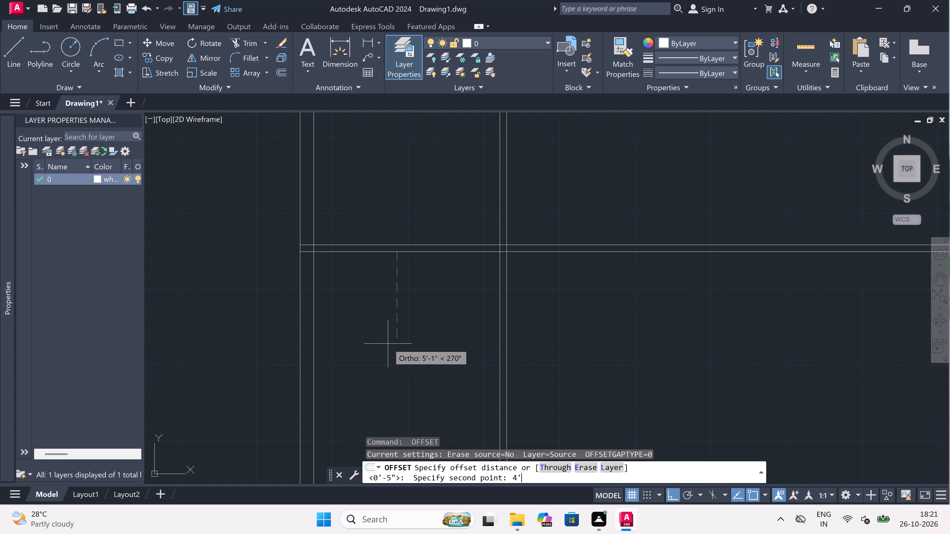
{"action": "key", "text": "1"}
{"action": "type", "text": "\""}
{"action": "key", "text": "space"}
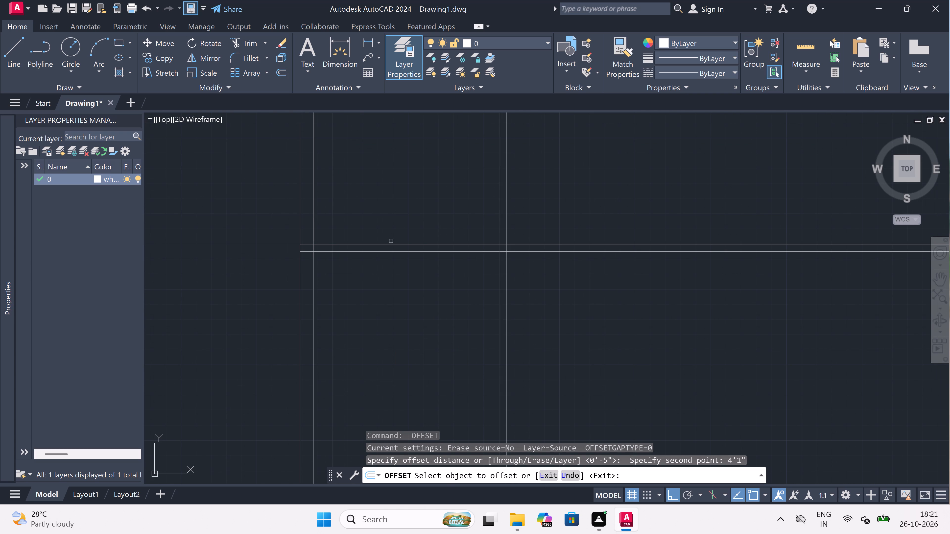
{"action": "left_click_drag", "start_coordinate": [390, 251], "coordinate": [390, 318]}
{"action": "left_click", "coordinate": [390, 328]}
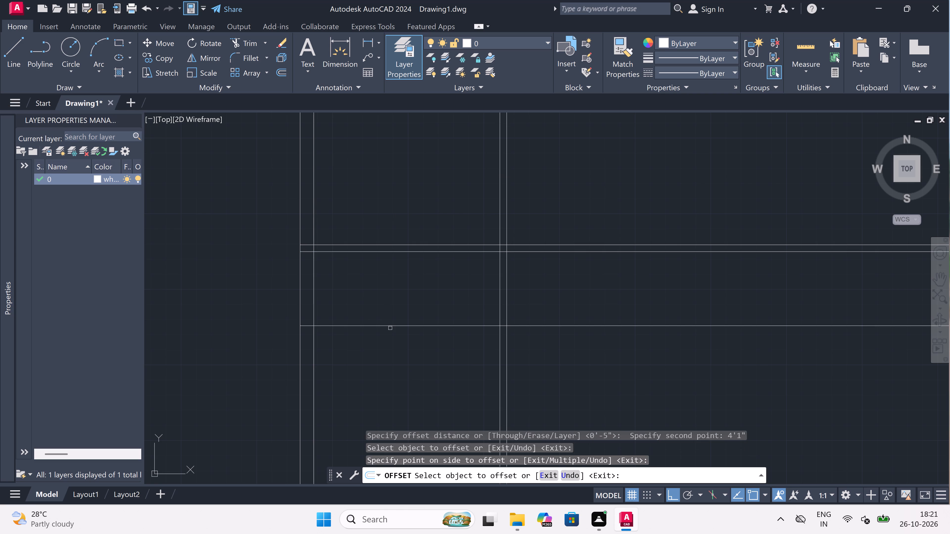
{"action": "key", "text": "Escape"}
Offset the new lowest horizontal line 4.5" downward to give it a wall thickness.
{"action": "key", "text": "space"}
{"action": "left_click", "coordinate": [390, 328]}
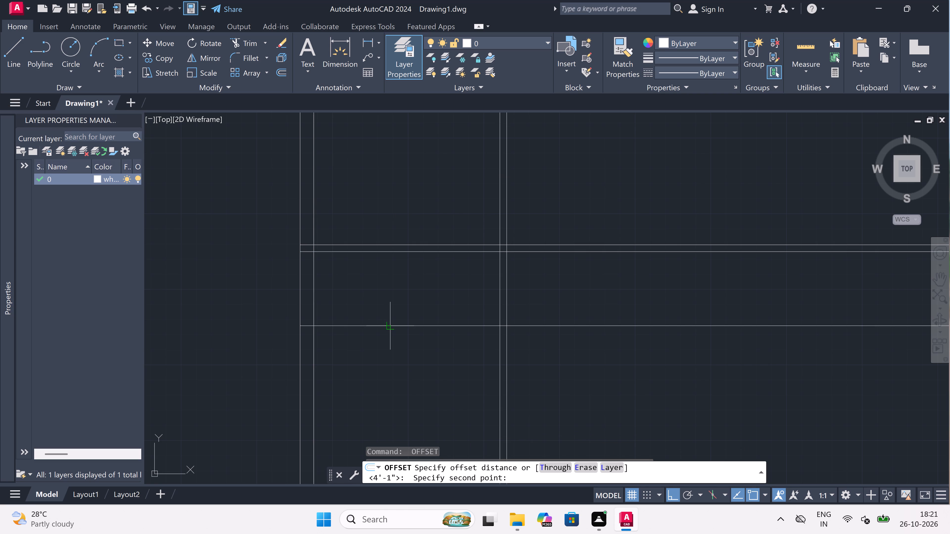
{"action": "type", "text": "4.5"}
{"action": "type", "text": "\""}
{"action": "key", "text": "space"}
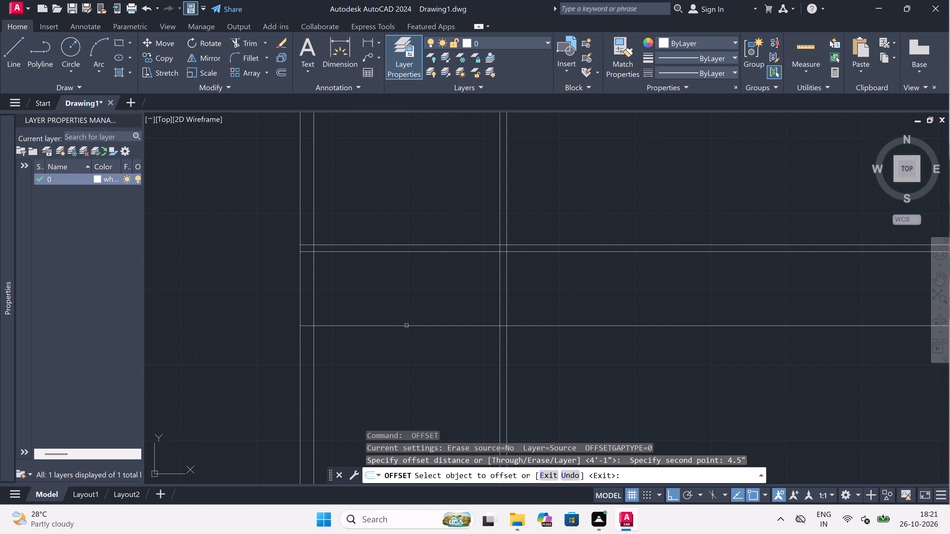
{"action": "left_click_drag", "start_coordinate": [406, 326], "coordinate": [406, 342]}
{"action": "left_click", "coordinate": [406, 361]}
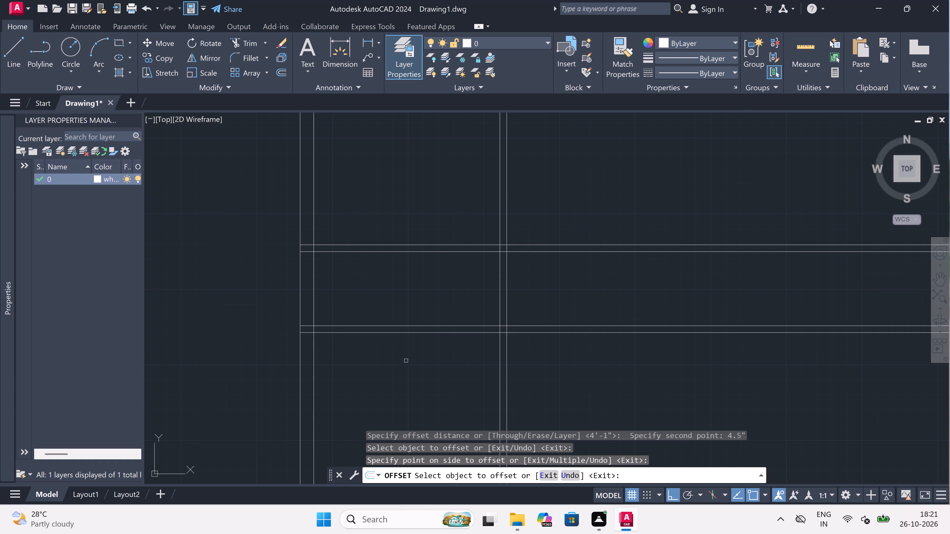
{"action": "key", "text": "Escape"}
Trim the ends of all four interior horizontal lines that run inside the left exterior wall.
{"action": "type", "text": "tr"}
{"action": "key", "text": "space"}
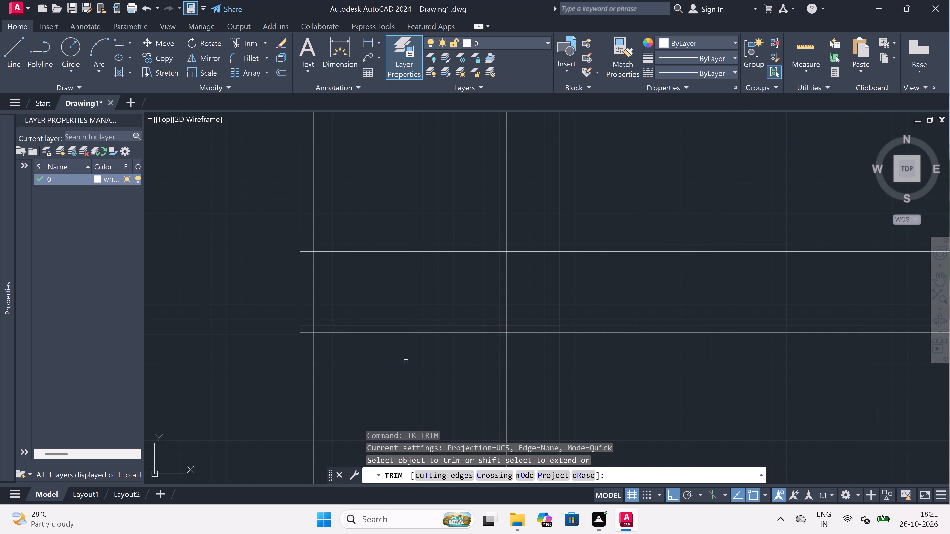
{"action": "scroll", "coordinate": [319, 333], "scroll_direction": "up", "scroll_amount": 1}
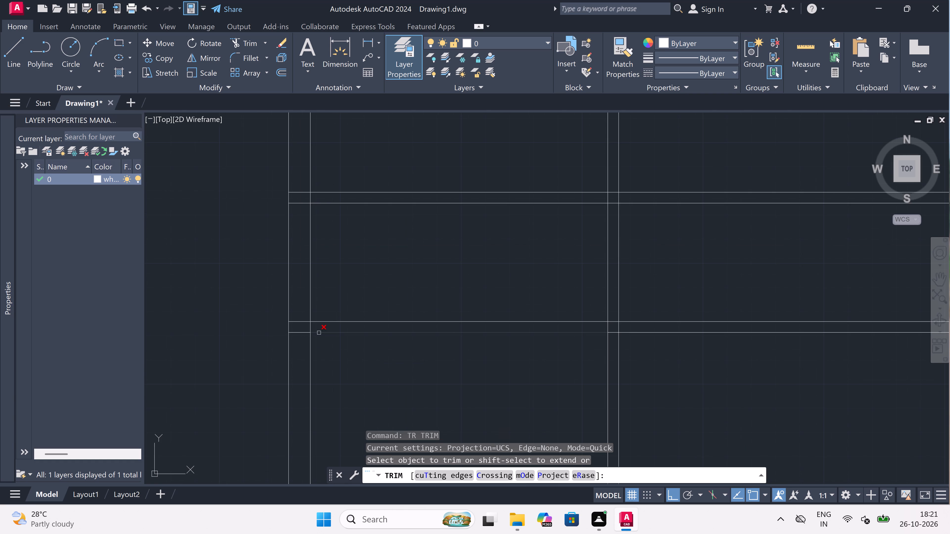
{"action": "left_click", "coordinate": [292, 339]}
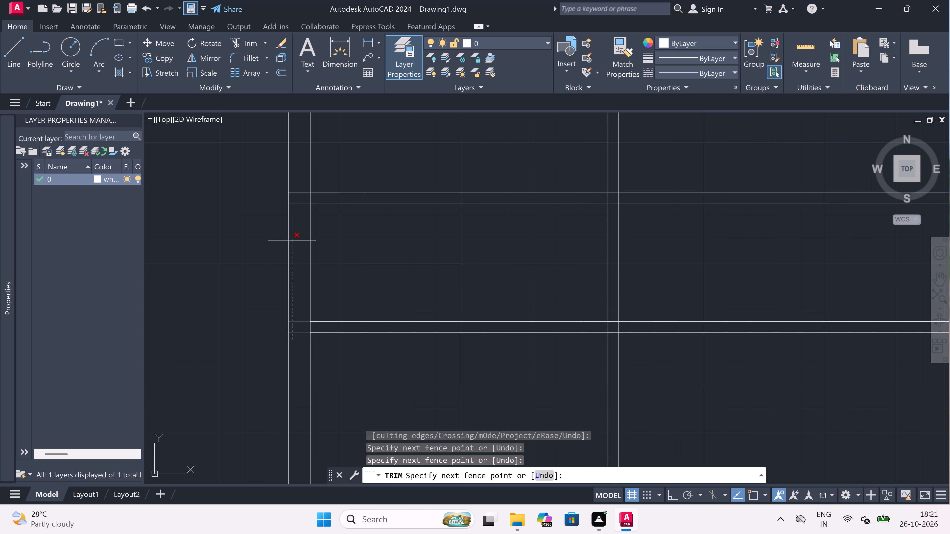
{"action": "left_click", "coordinate": [297, 155]}
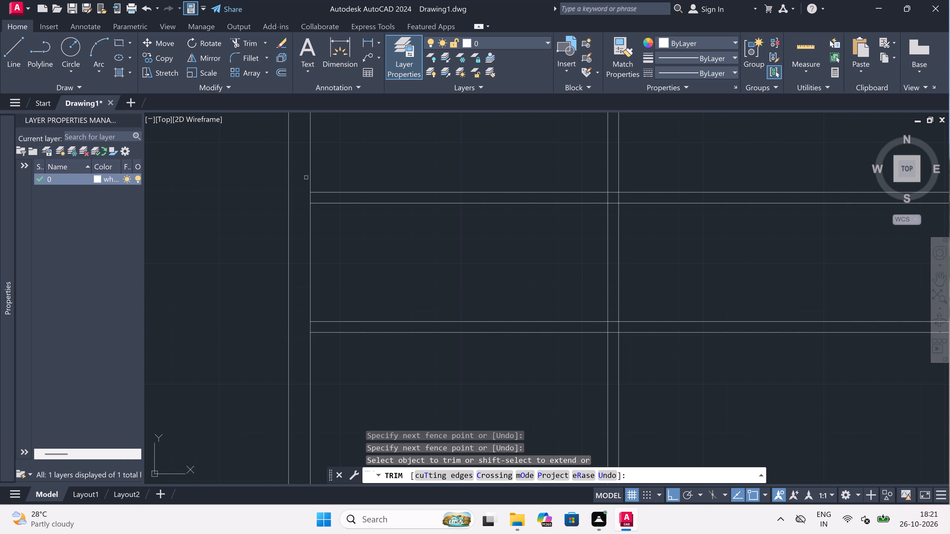
Trim the horizontal interior wall's two lines and the line below them where they cross the vertical interior wall.
{"action": "scroll", "coordinate": [453, 190], "scroll_direction": "down", "scroll_amount": 4}
{"action": "scroll", "coordinate": [484, 175], "scroll_direction": "up", "scroll_amount": 3}
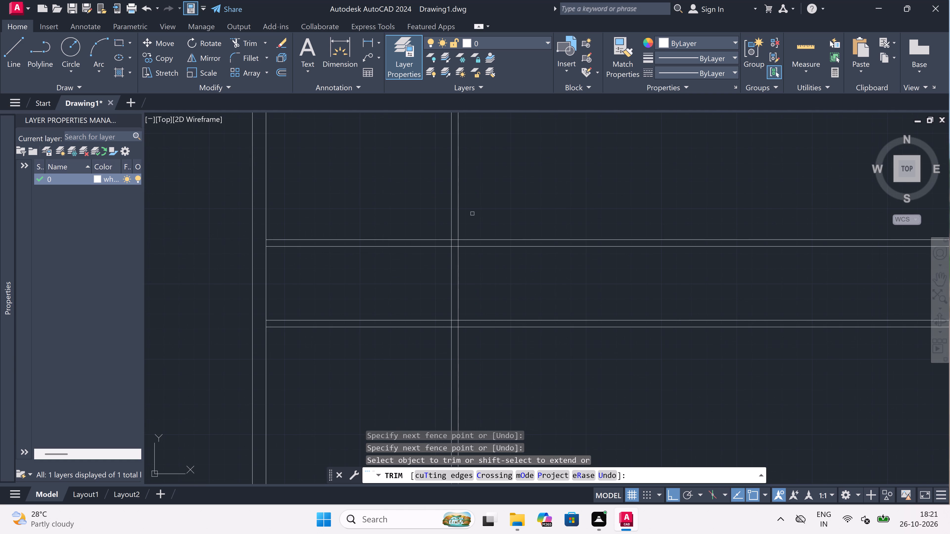
{"action": "scroll", "coordinate": [456, 240], "scroll_direction": "up", "scroll_amount": 1}
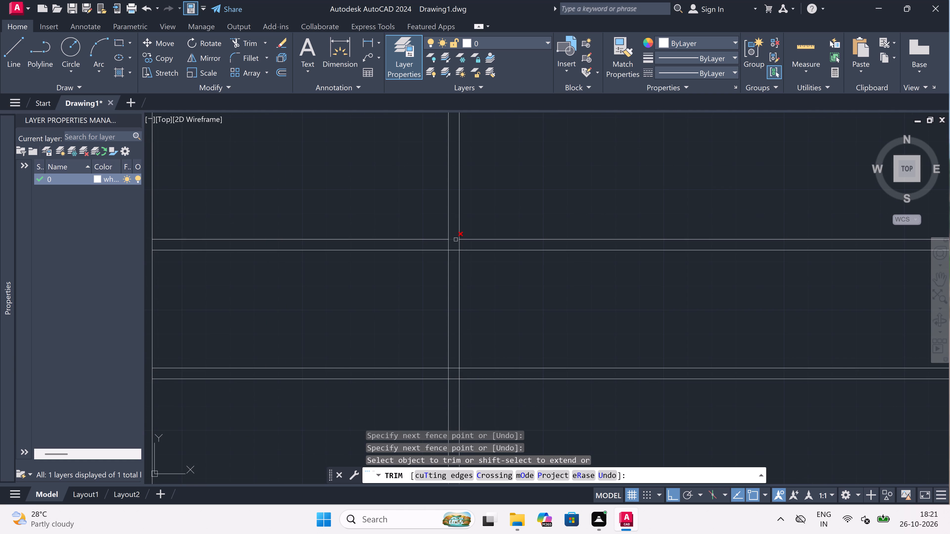
{"action": "scroll", "coordinate": [453, 240], "scroll_direction": "up", "scroll_amount": 2}
{"action": "left_click", "coordinate": [451, 220]}
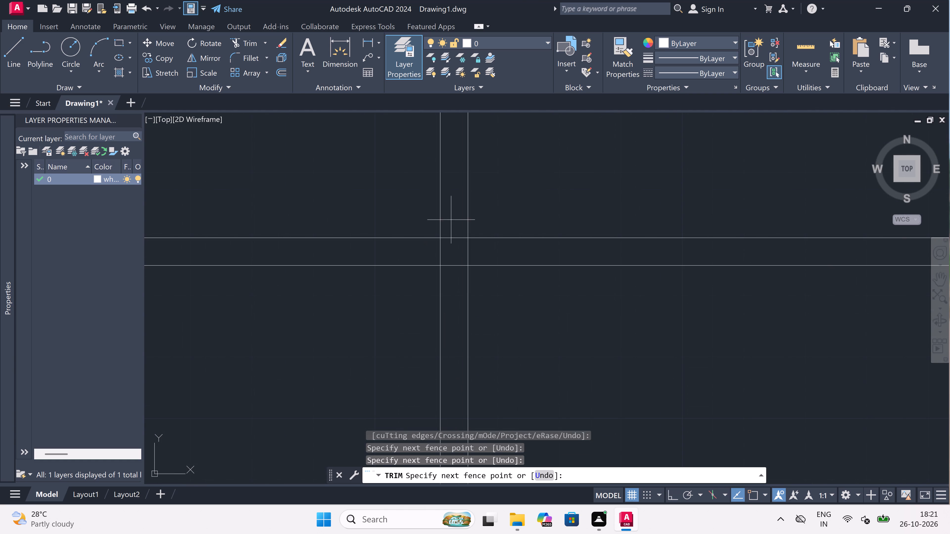
{"action": "scroll", "coordinate": [451, 220], "scroll_direction": "down", "scroll_amount": 2}
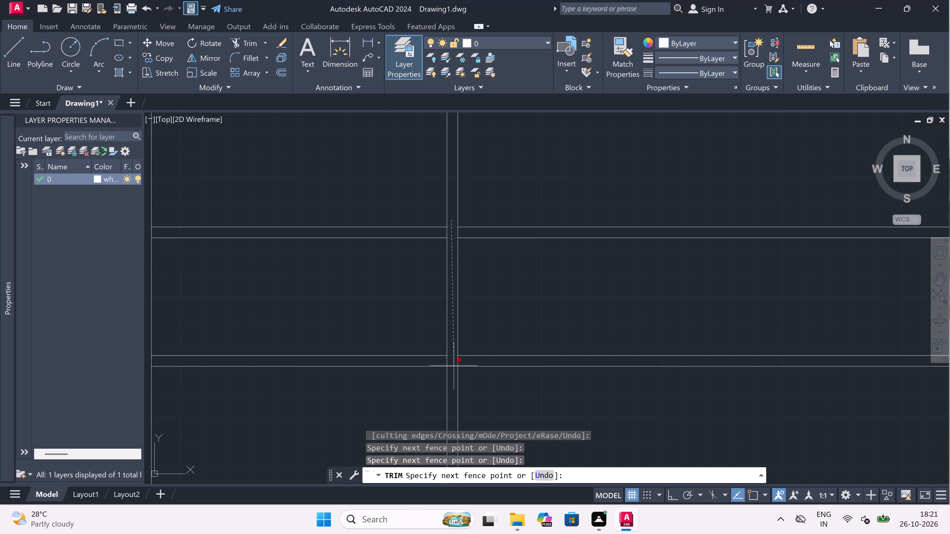
{"action": "scroll", "coordinate": [453, 358], "scroll_direction": "up", "scroll_amount": 1}
{"action": "left_click", "coordinate": [453, 356]}
{"action": "scroll", "coordinate": [420, 353], "scroll_direction": "down", "scroll_amount": 4}
{"action": "key", "text": "Escape"}
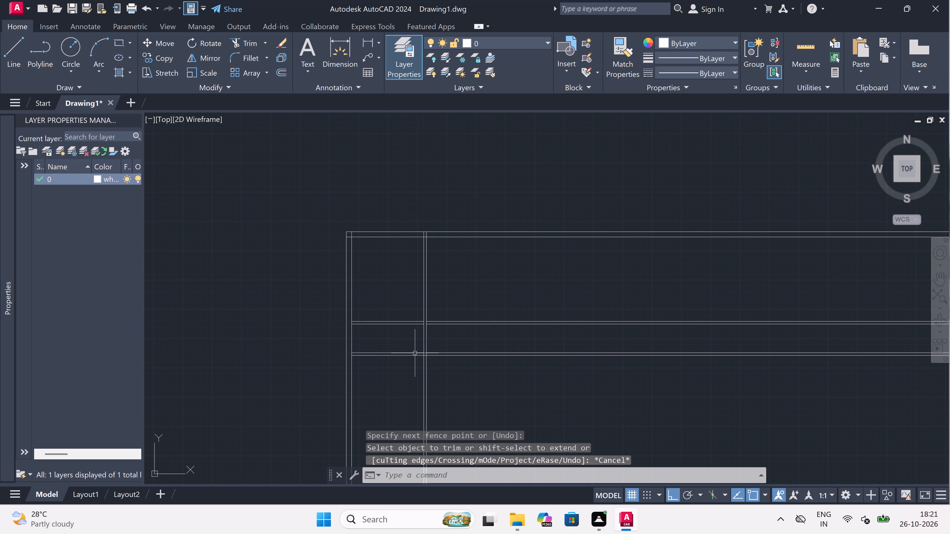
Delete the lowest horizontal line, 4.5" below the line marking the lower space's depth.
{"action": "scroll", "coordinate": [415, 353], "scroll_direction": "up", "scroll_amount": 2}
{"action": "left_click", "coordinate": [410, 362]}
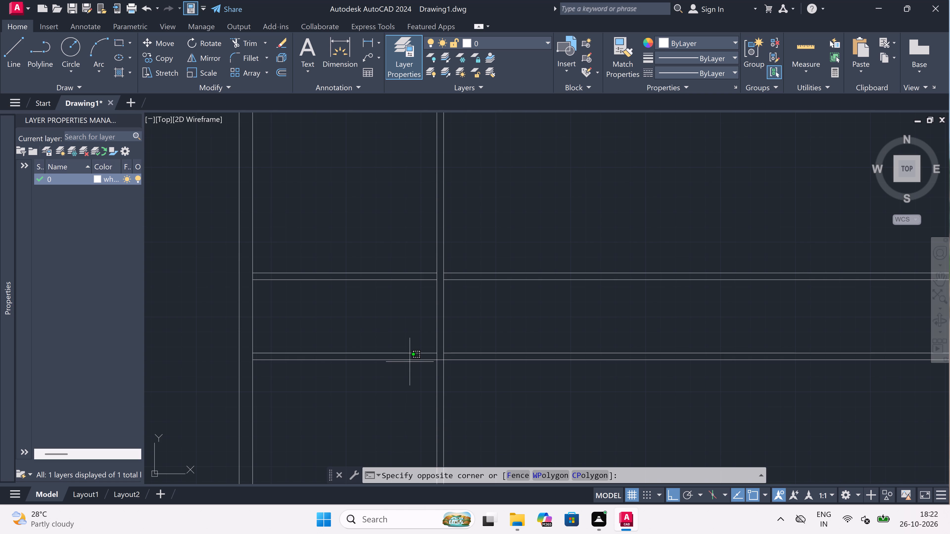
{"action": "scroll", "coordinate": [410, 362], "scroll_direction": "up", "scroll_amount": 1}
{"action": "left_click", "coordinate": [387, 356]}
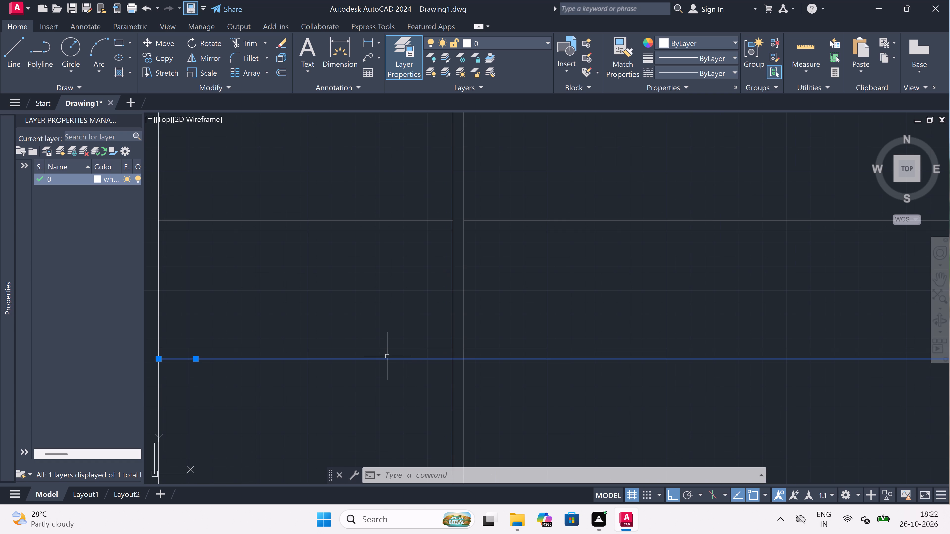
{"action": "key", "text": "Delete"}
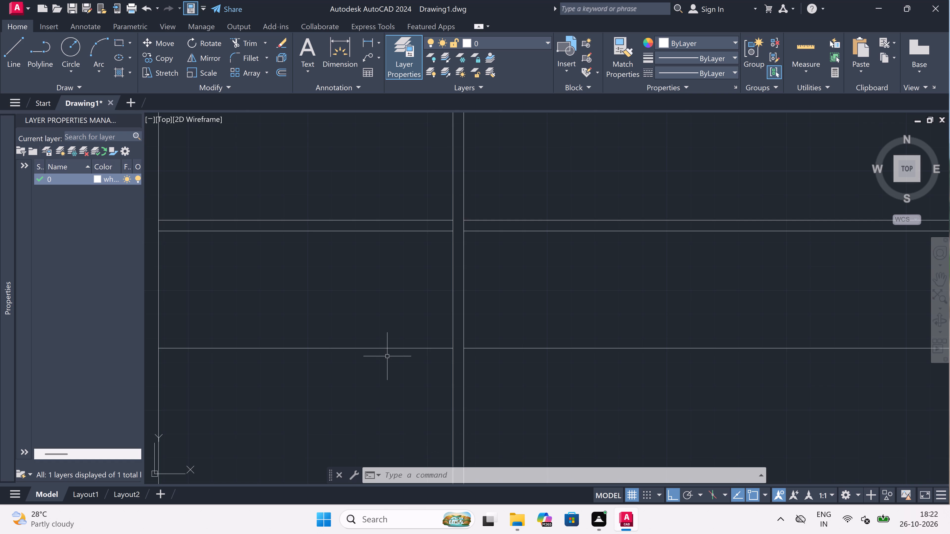
Extend the left segment of the lowest horizontal line across the vertical interior wall to close its gap.
{"action": "scroll", "coordinate": [387, 356], "scroll_direction": "down", "scroll_amount": 2}
{"action": "scroll", "coordinate": [387, 356], "scroll_direction": "up", "scroll_amount": 2}
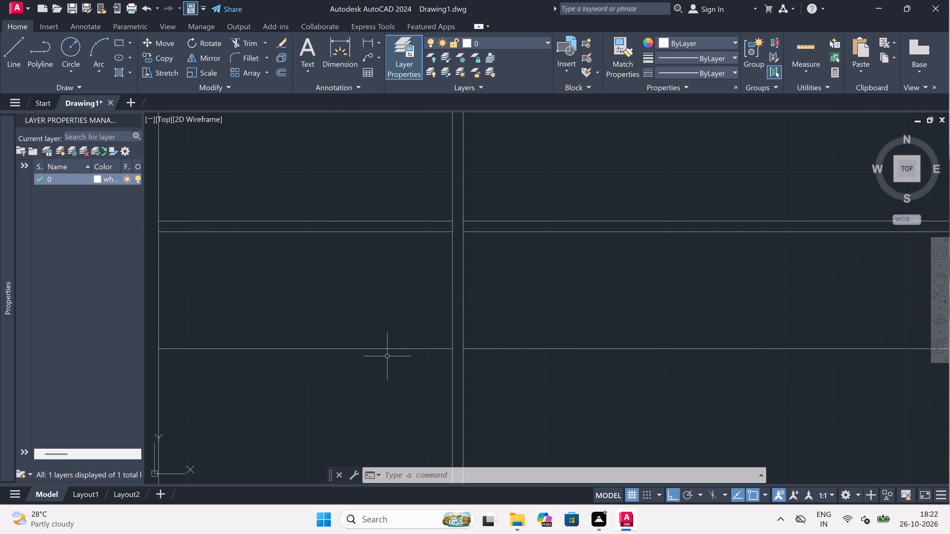
{"action": "scroll", "coordinate": [387, 356], "scroll_direction": "down", "scroll_amount": 2}
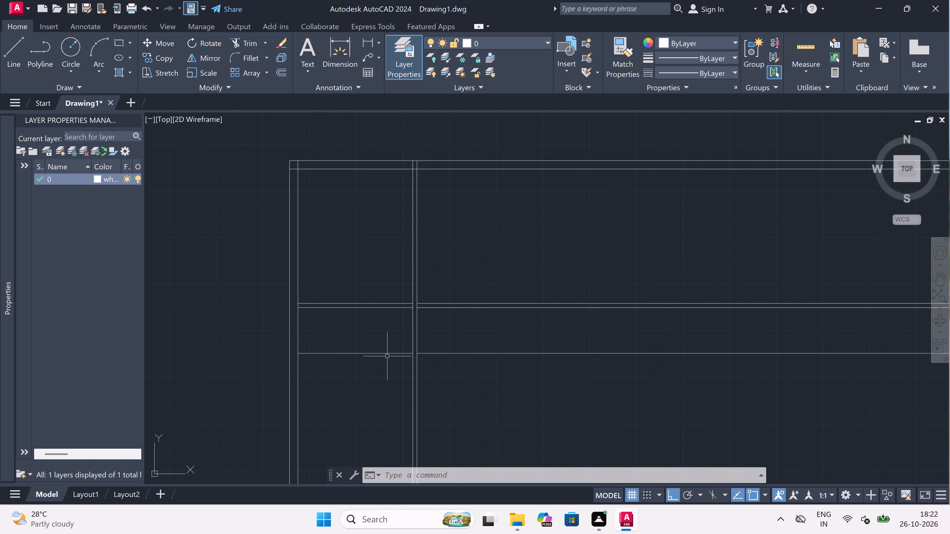
{"action": "scroll", "coordinate": [387, 356], "scroll_direction": "up", "scroll_amount": 4}
{"action": "scroll", "coordinate": [387, 356], "scroll_direction": "down", "scroll_amount": 4}
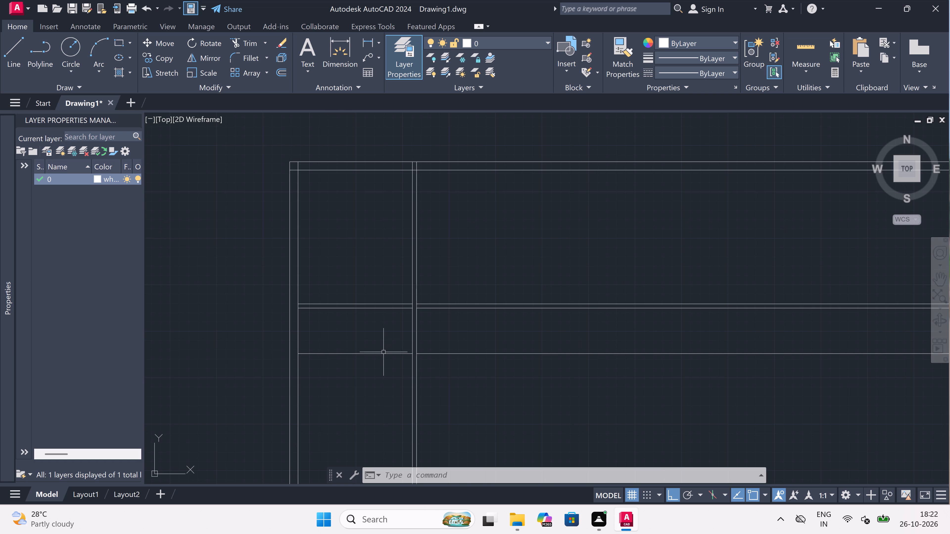
{"action": "scroll", "coordinate": [383, 352], "scroll_direction": "up", "scroll_amount": 2}
{"action": "type", "text": "ex"}
{"action": "key", "text": "space"}
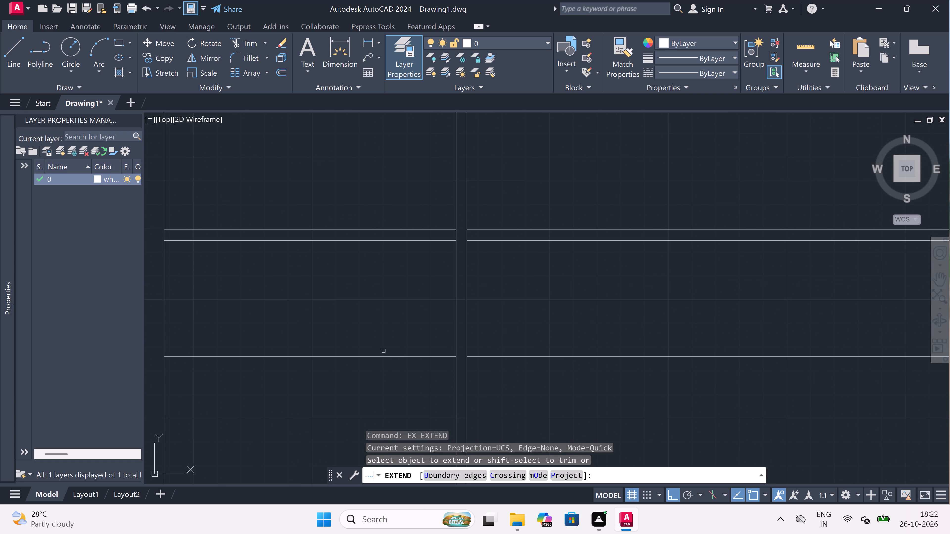
{"action": "left_click", "coordinate": [393, 336]}
{"action": "left_click", "coordinate": [400, 388]}
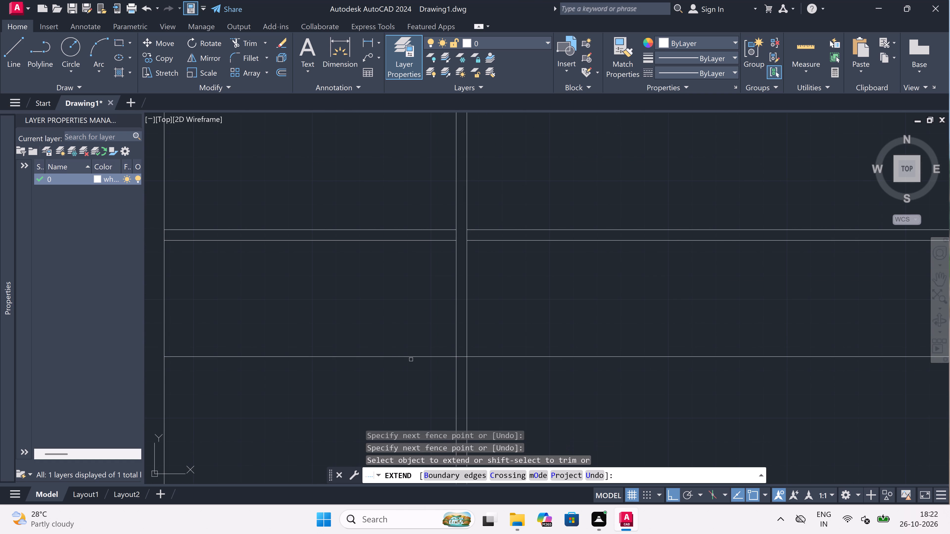
{"action": "key", "text": "Escape"}
Offset both segments of the lowest horizontal line 9" downward to form the wall's second face.
{"action": "type", "text": "o"}
{"action": "key", "text": "space"}
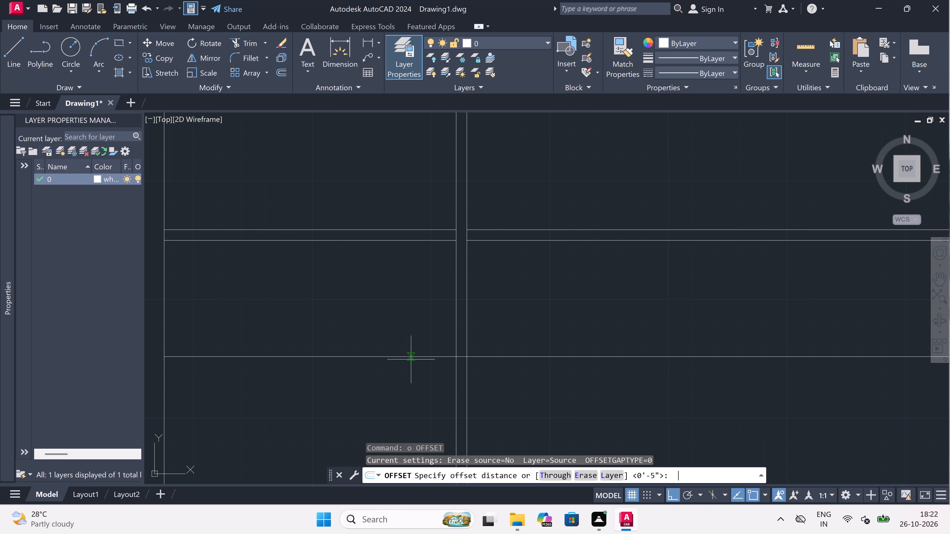
{"action": "left_click", "coordinate": [412, 357]}
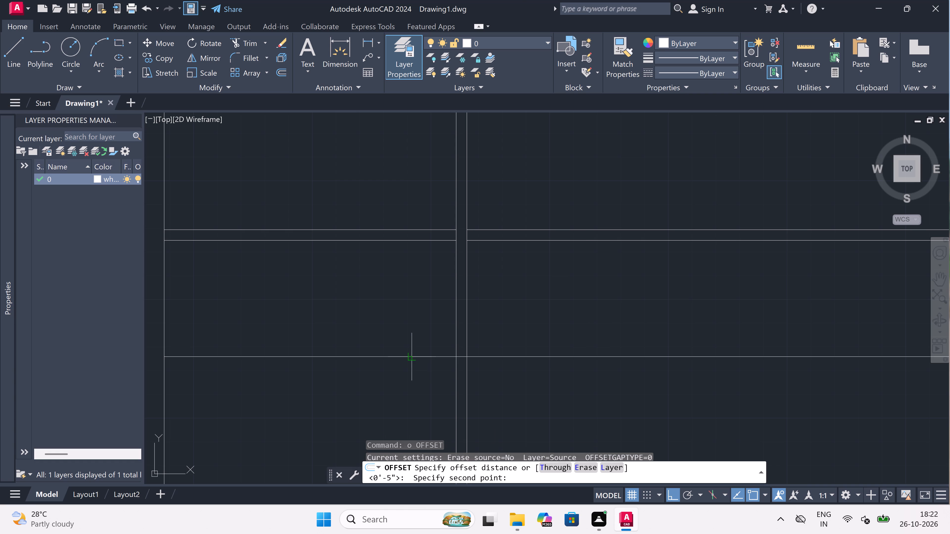
{"action": "type", "text": "9\""}
{"action": "key", "text": "space"}
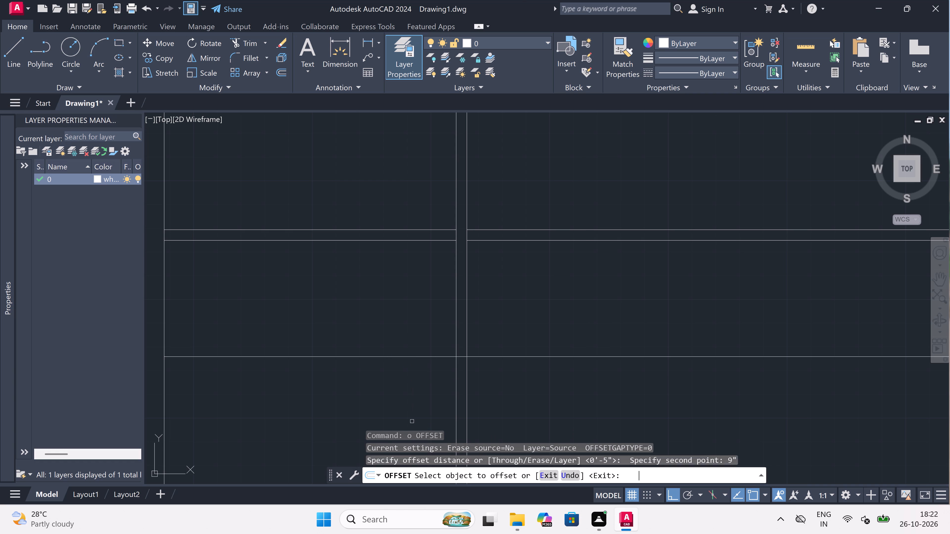
{"action": "scroll", "coordinate": [412, 327], "scroll_direction": "down", "scroll_amount": 4}
{"action": "scroll", "coordinate": [408, 333], "scroll_direction": "up", "scroll_amount": 2}
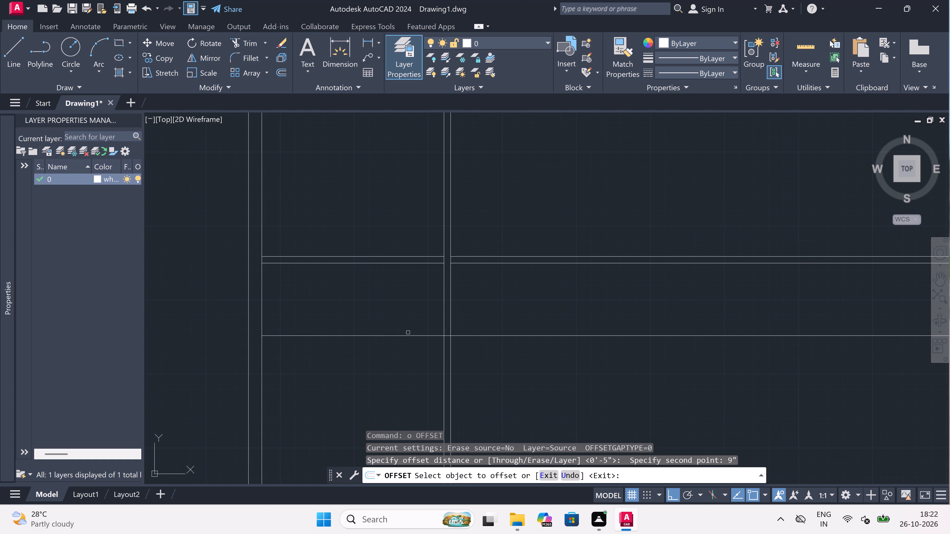
{"action": "left_click_drag", "start_coordinate": [404, 337], "coordinate": [404, 341]}
{"action": "left_click", "coordinate": [404, 371]}
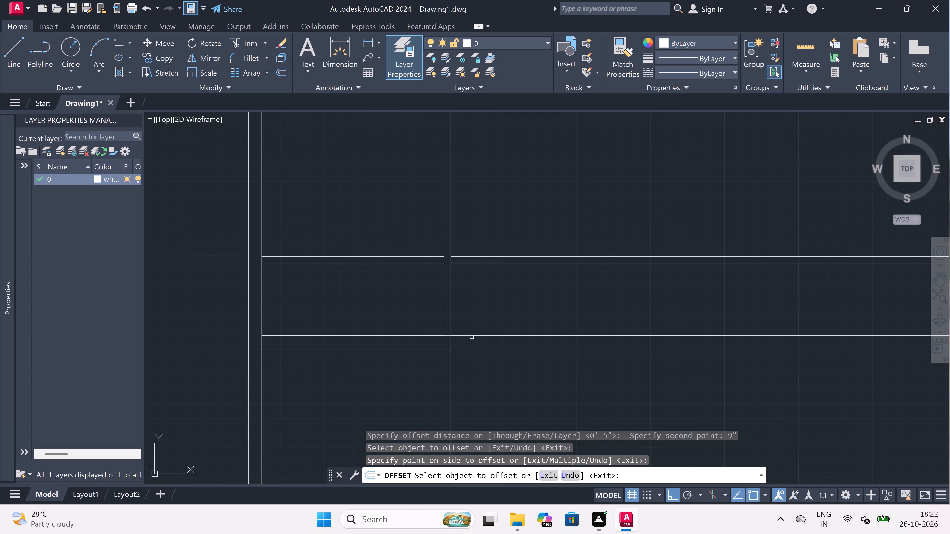
{"action": "left_click_drag", "start_coordinate": [472, 335], "coordinate": [472, 363]}
{"action": "left_click", "coordinate": [471, 373]}
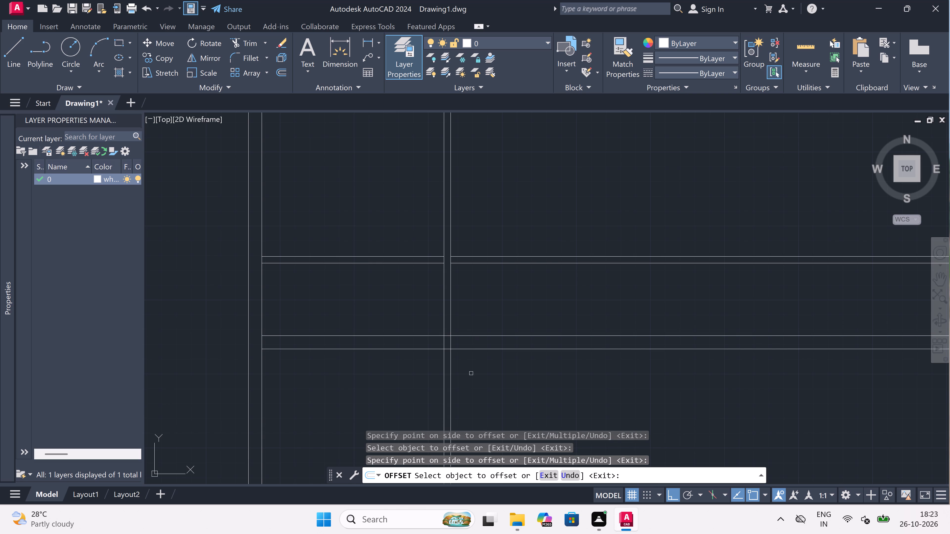
{"action": "key", "text": "Escape"}
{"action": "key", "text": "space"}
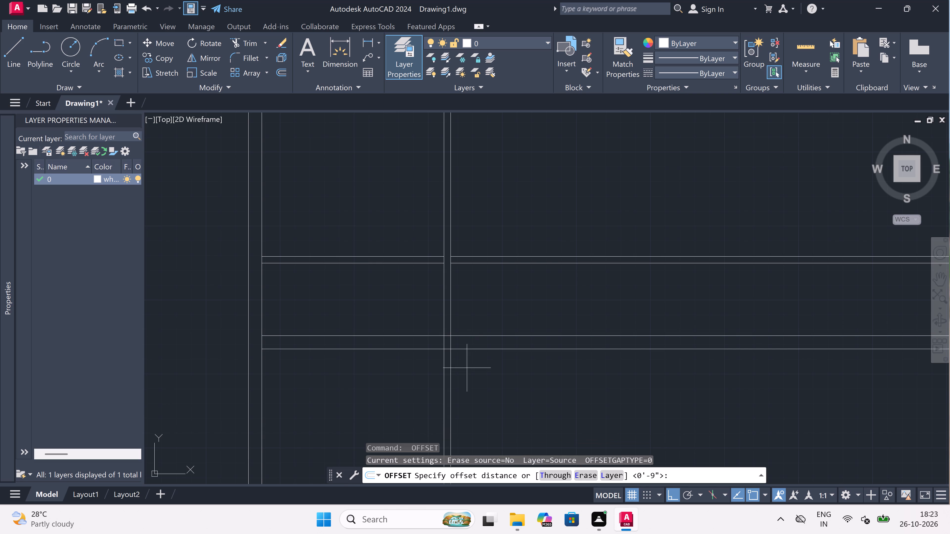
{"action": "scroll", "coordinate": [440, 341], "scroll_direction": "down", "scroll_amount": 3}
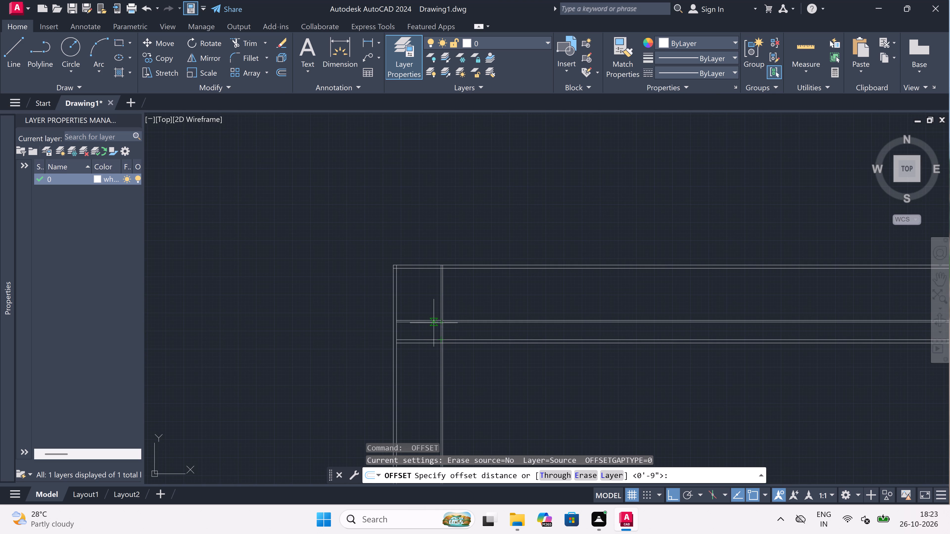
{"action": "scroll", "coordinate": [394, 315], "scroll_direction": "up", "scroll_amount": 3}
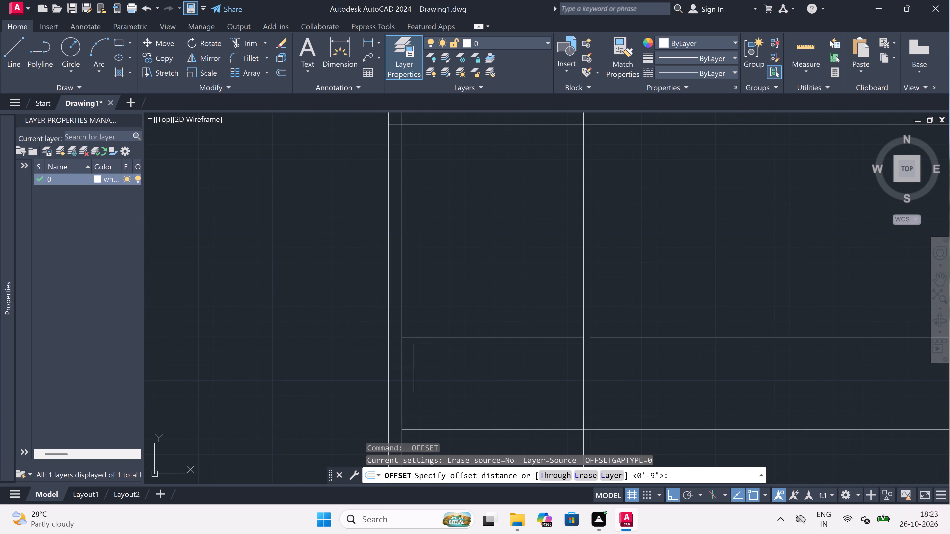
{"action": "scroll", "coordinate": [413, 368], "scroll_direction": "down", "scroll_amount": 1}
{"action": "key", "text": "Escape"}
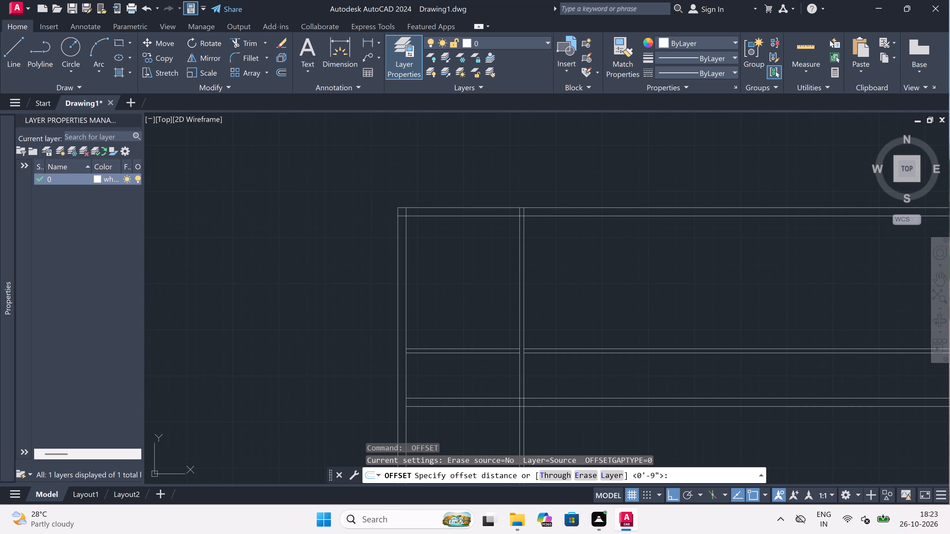
Trim the overlapping inner wall lines at the upper-left exterior corner to leave a clean corner.
{"action": "type", "text": "tr"}
{"action": "key", "text": "space"}
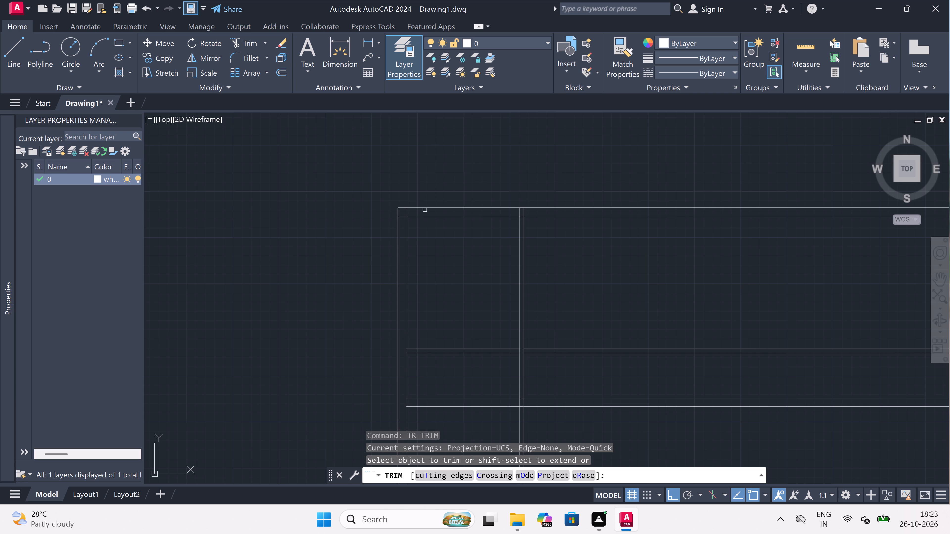
{"action": "scroll", "coordinate": [420, 218], "scroll_direction": "up", "scroll_amount": 2}
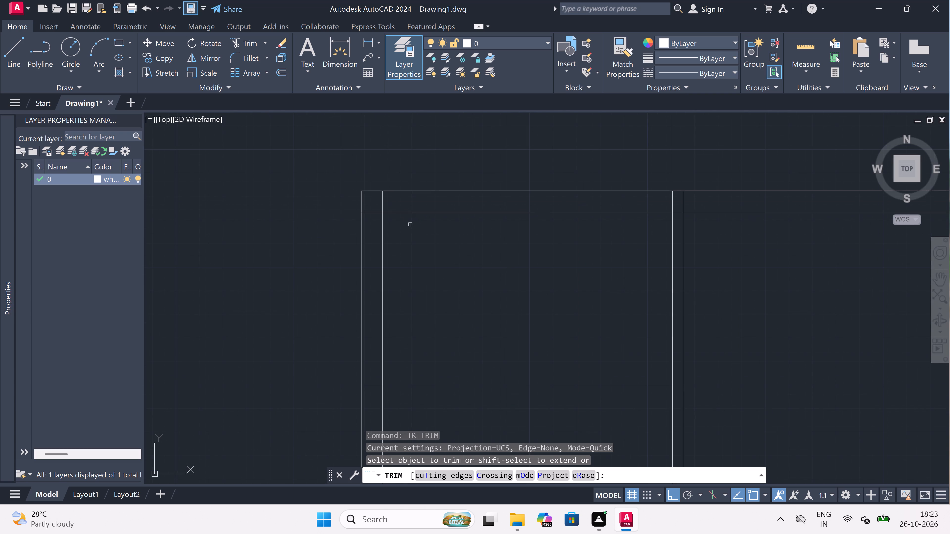
{"action": "scroll", "coordinate": [379, 218], "scroll_direction": "up", "scroll_amount": 1}
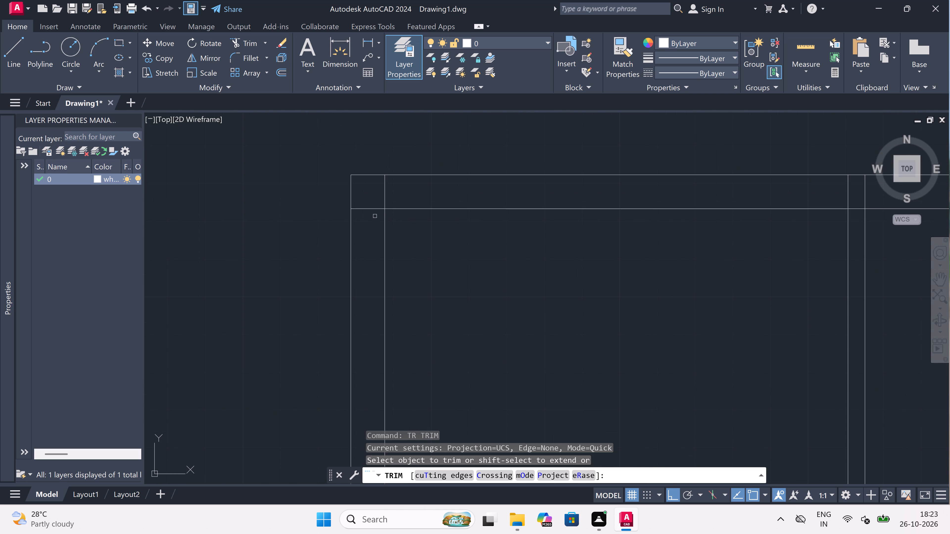
{"action": "scroll", "coordinate": [375, 215], "scroll_direction": "up", "scroll_amount": 1}
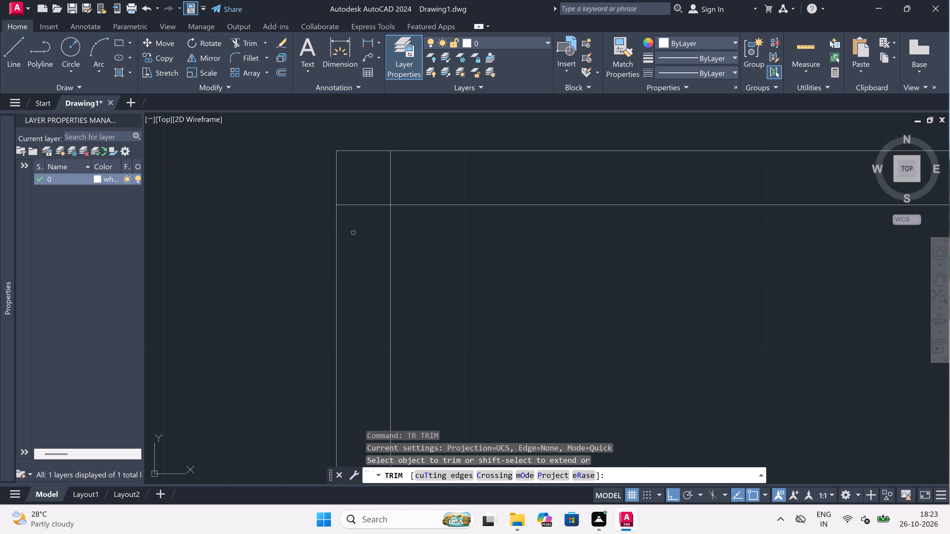
{"action": "left_click", "coordinate": [362, 218]}
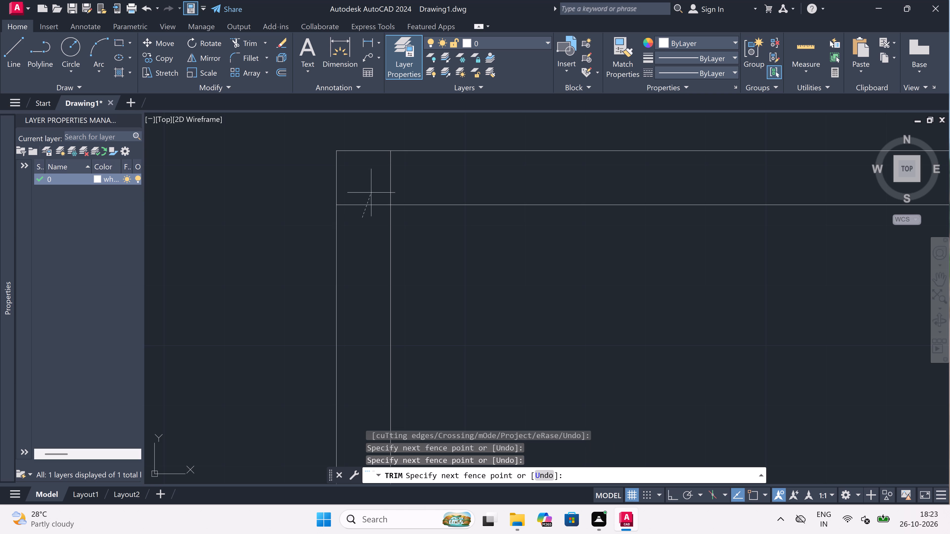
{"action": "left_click", "coordinate": [389, 182]}
{"action": "double_click", "coordinate": [389, 182]}
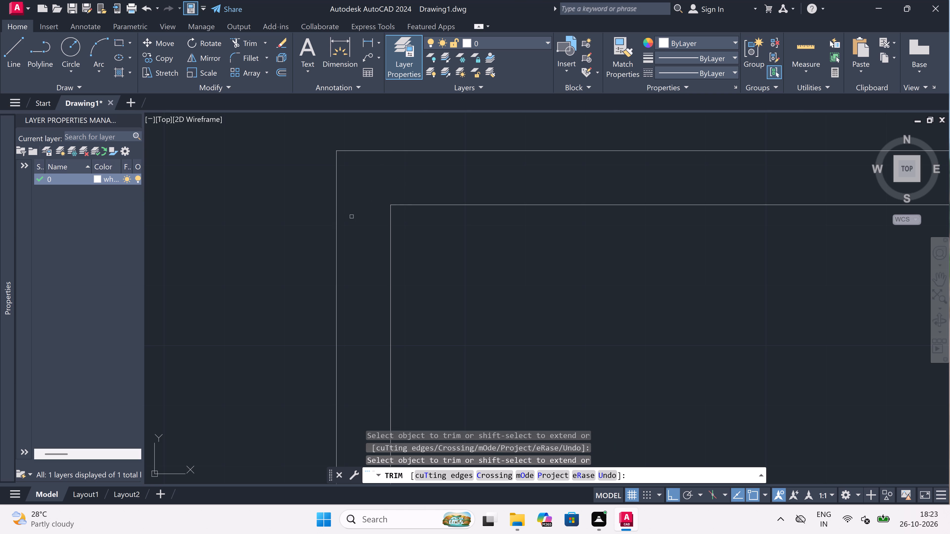
Trim the vertical interior wall's ends inside the top exterior wall and open the inner exterior line between its two faces.
{"action": "scroll", "coordinate": [352, 217], "scroll_direction": "down", "scroll_amount": 5}
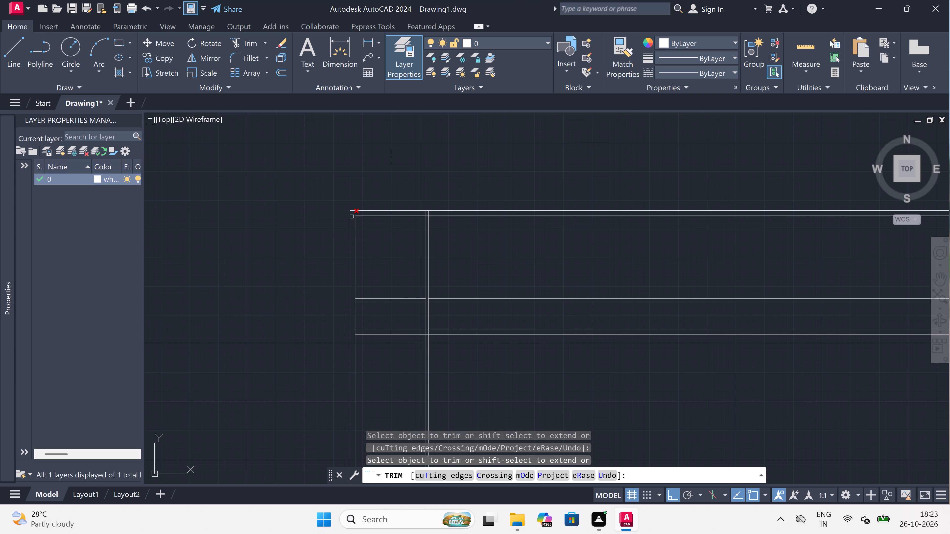
{"action": "scroll", "coordinate": [352, 217], "scroll_direction": "down", "scroll_amount": 6}
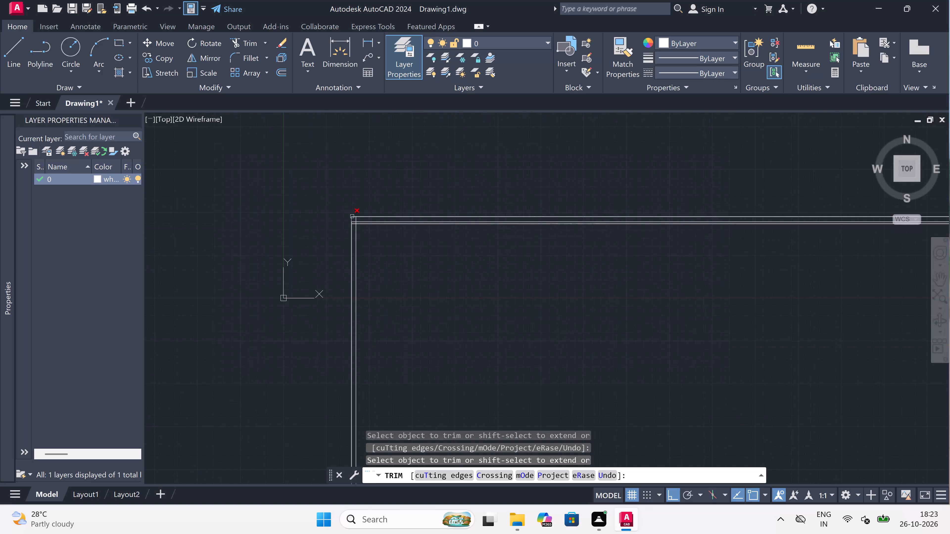
{"action": "scroll", "coordinate": [381, 215], "scroll_direction": "up", "scroll_amount": 3}
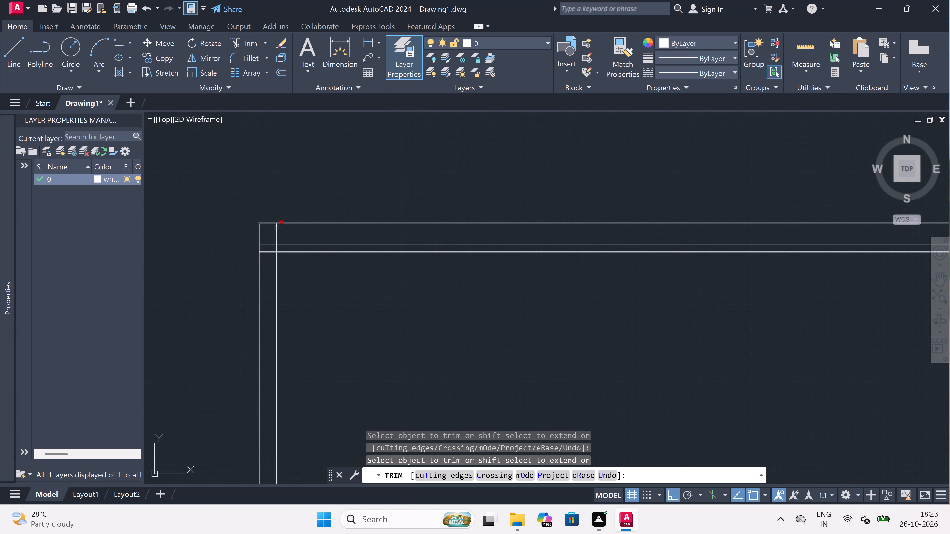
{"action": "scroll", "coordinate": [237, 228], "scroll_direction": "up", "scroll_amount": 3}
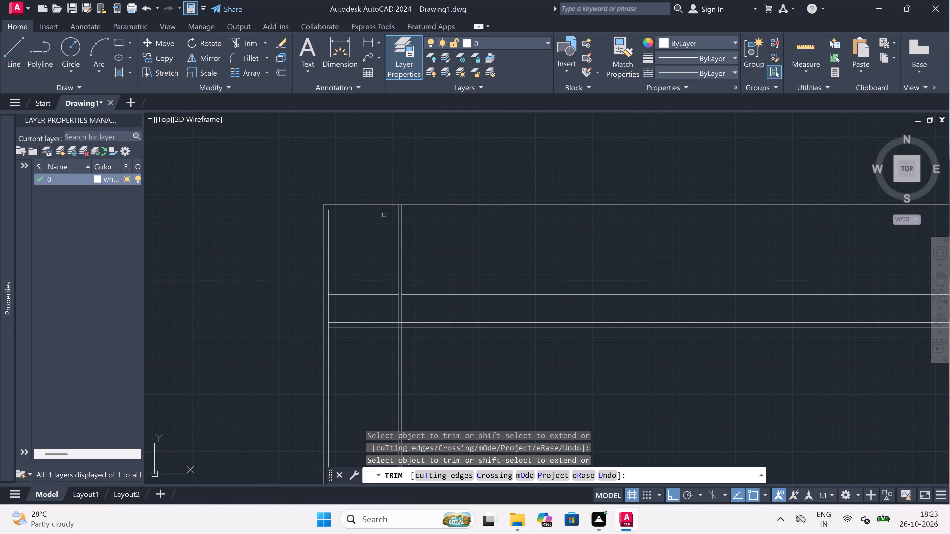
{"action": "scroll", "coordinate": [388, 214], "scroll_direction": "up", "scroll_amount": 2}
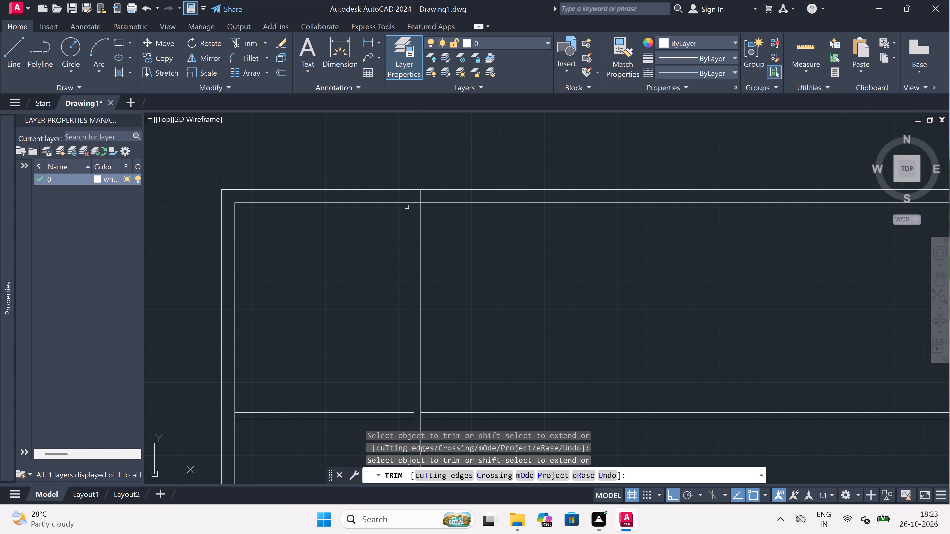
{"action": "scroll", "coordinate": [407, 207], "scroll_direction": "up", "scroll_amount": 1}
{"action": "scroll", "coordinate": [426, 181], "scroll_direction": "up", "scroll_amount": 2}
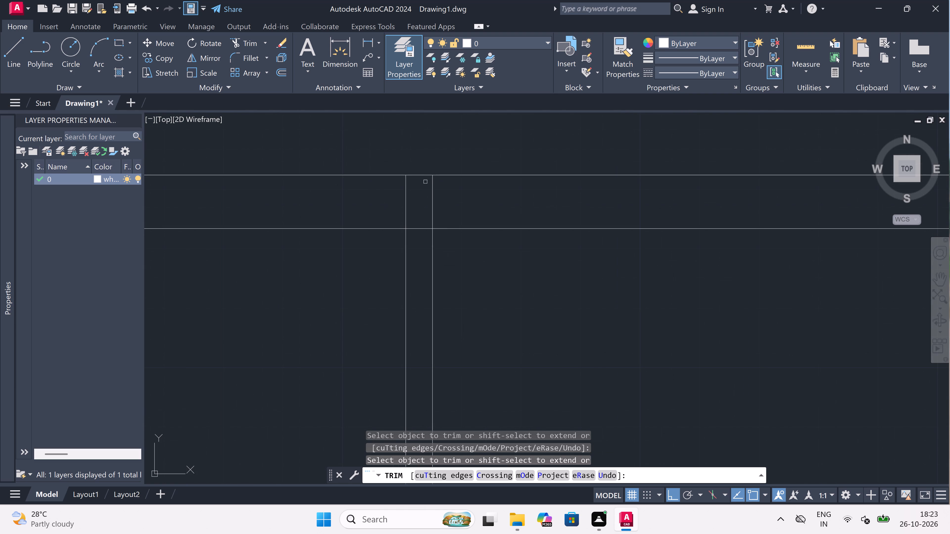
{"action": "left_click", "coordinate": [446, 190]}
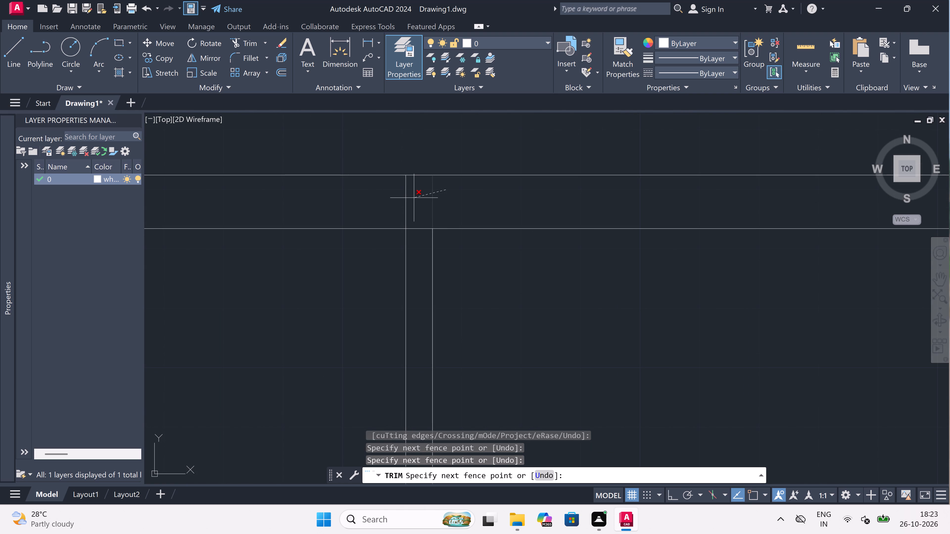
{"action": "left_click", "coordinate": [401, 200]}
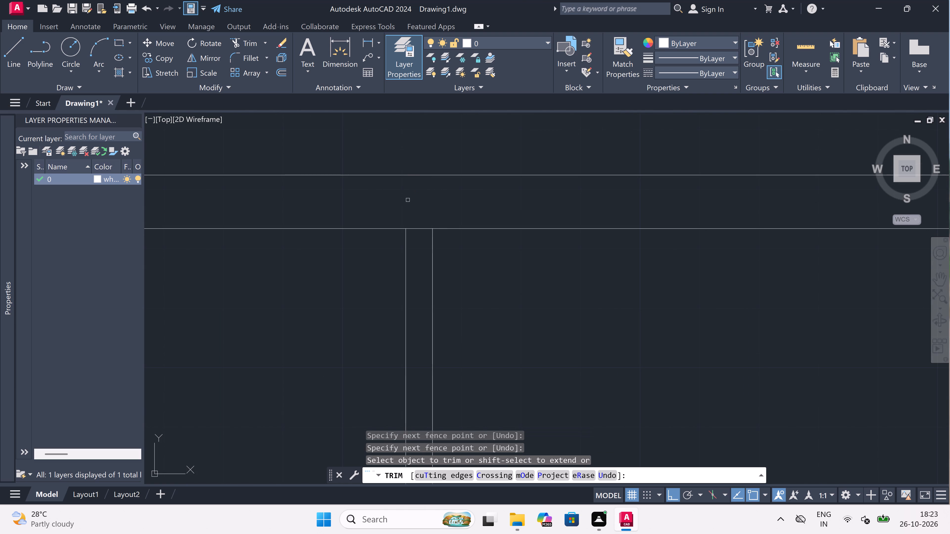
{"action": "left_click", "coordinate": [414, 202]}
{"action": "left_click", "coordinate": [415, 244]}
Trim the left exterior wall's inner line where the 9" horizontal wall and the thinner horizontal wall above meet it.
{"action": "scroll", "coordinate": [403, 199], "scroll_direction": "down", "scroll_amount": 5}
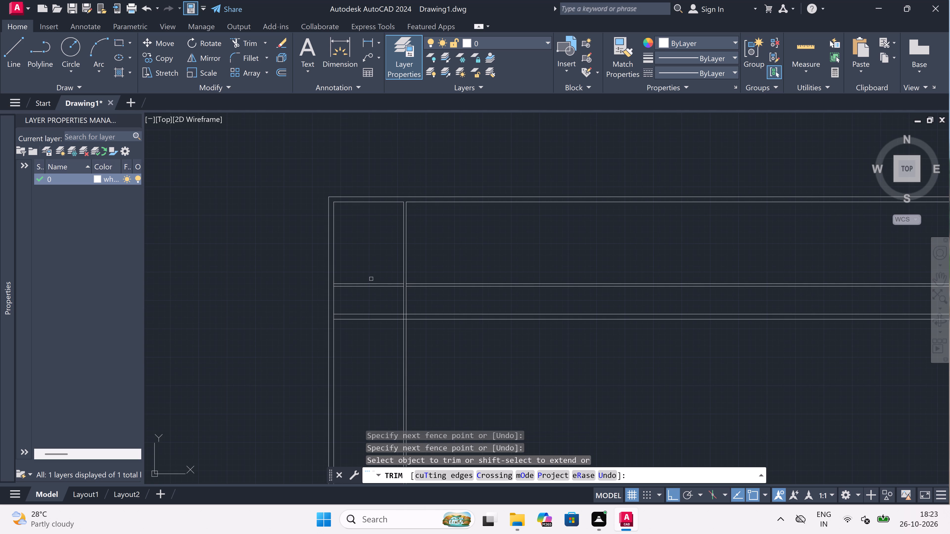
{"action": "scroll", "coordinate": [371, 279], "scroll_direction": "up", "scroll_amount": 3}
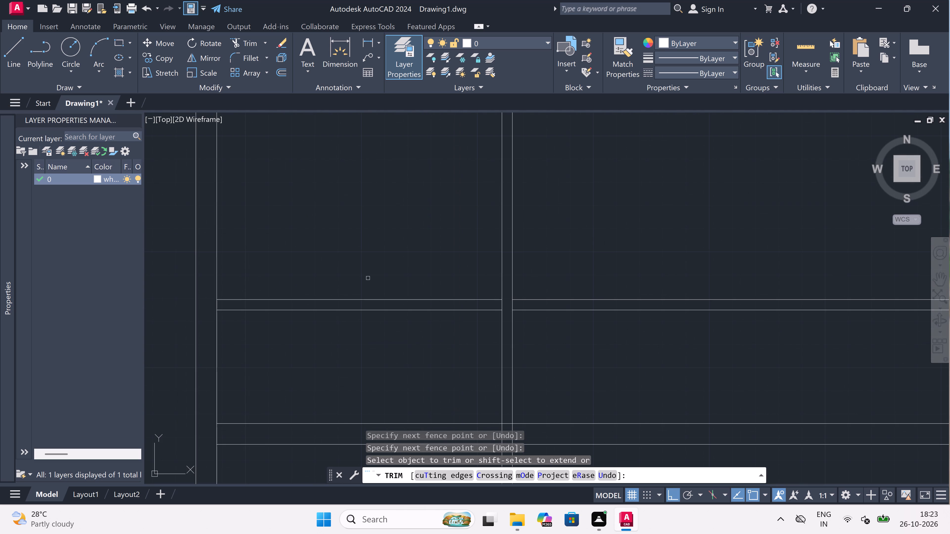
{"action": "scroll", "coordinate": [263, 295], "scroll_direction": "down", "scroll_amount": 3}
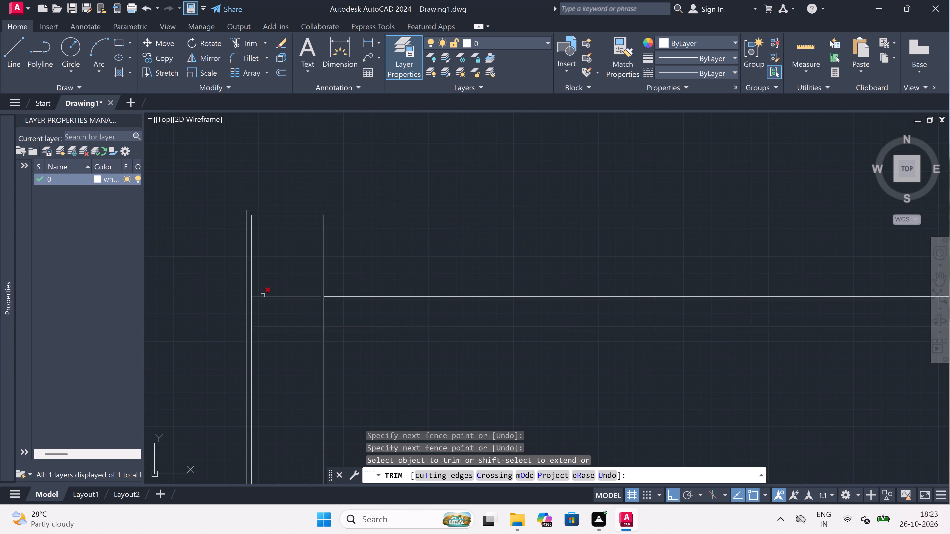
{"action": "scroll", "coordinate": [251, 317], "scroll_direction": "up", "scroll_amount": 3}
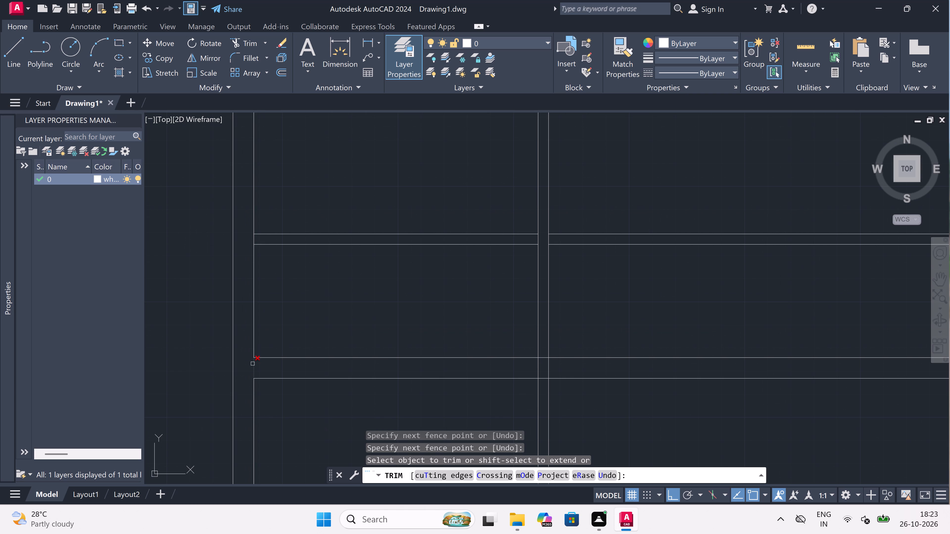
{"action": "left_click", "coordinate": [253, 365]}
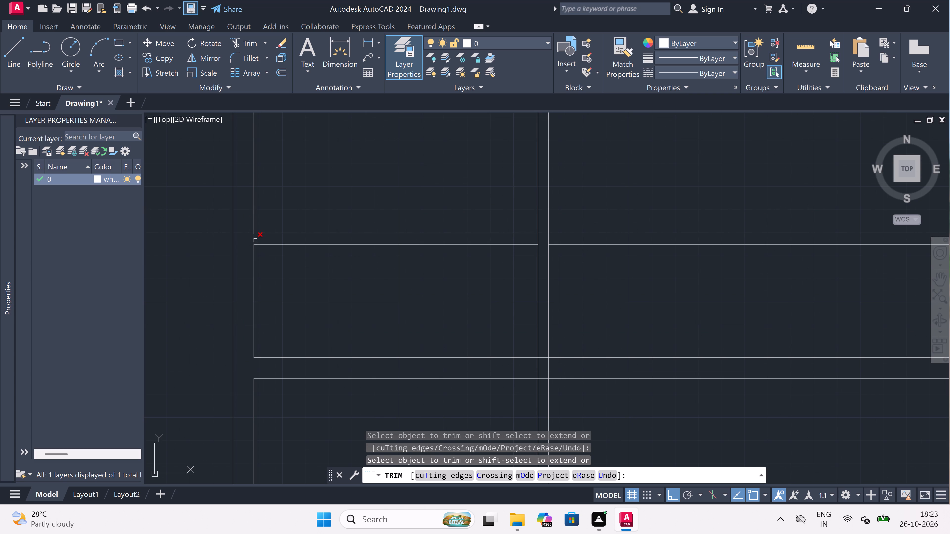
{"action": "left_click", "coordinate": [255, 240]}
{"action": "key", "text": "Escape"}
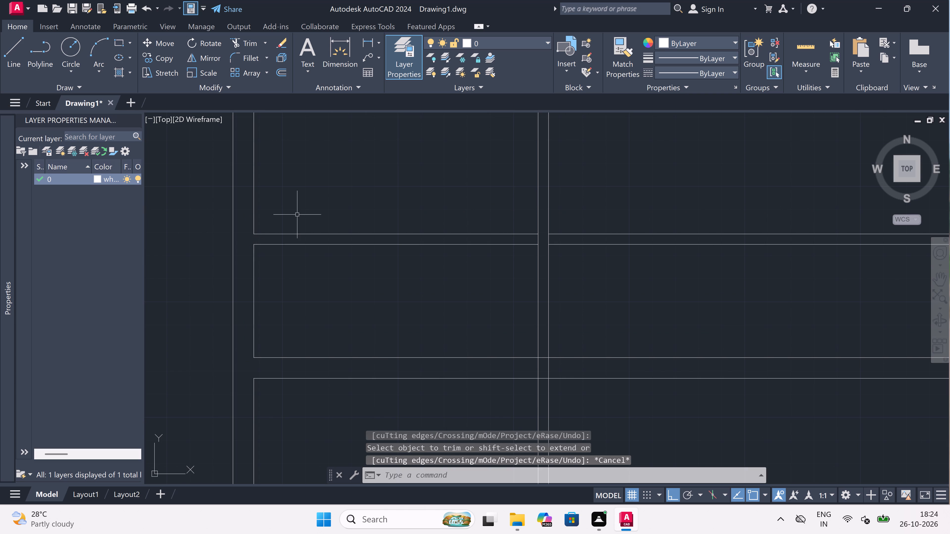
Offset the left exterior wall's inner line 7'6" into the space between the two horizontal interior walls.
{"action": "type", "text": "o"}
{"action": "key", "text": "space"}
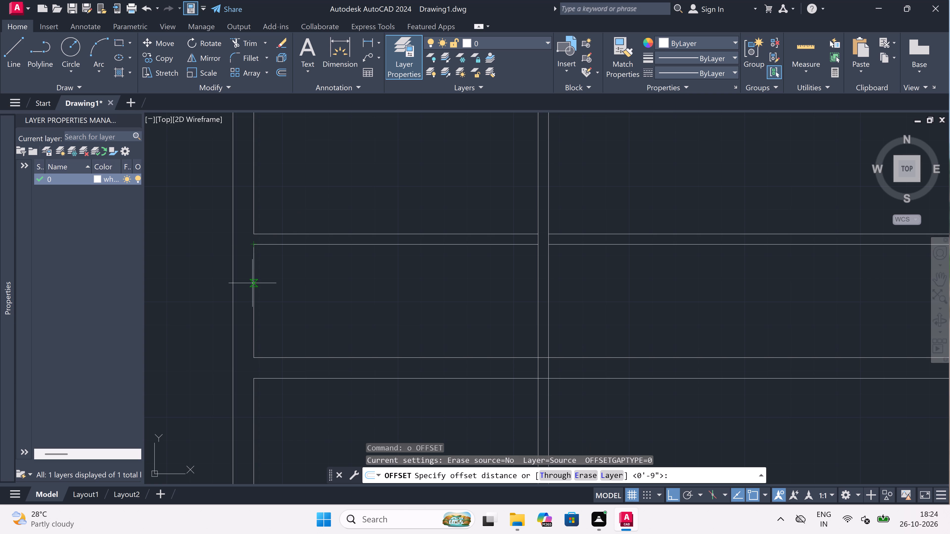
{"action": "left_click_drag", "start_coordinate": [252, 283], "coordinate": [258, 285]}
{"action": "type", "text": "7'6"}
{"action": "type", "text": "\""}
{"action": "key", "text": "space"}
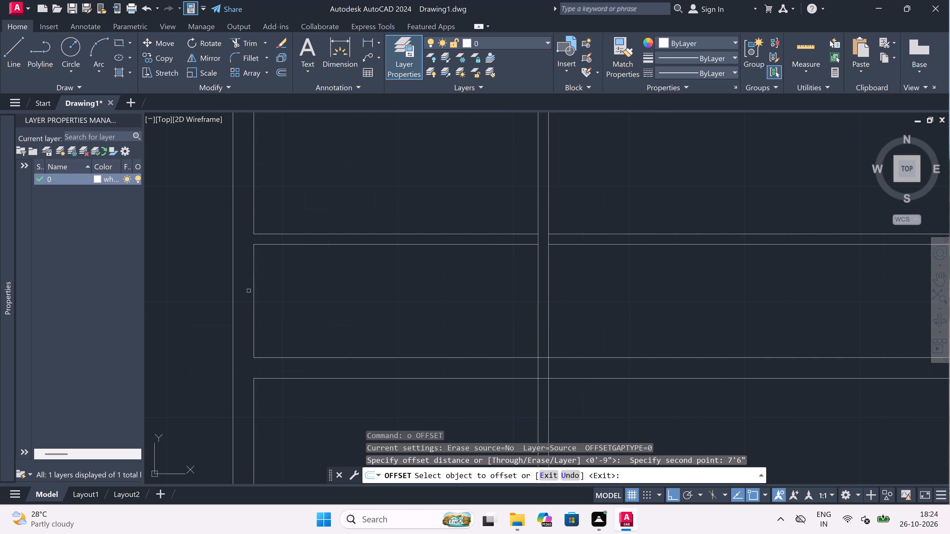
{"action": "left_click_drag", "start_coordinate": [253, 289], "coordinate": [338, 299]}
{"action": "left_click", "coordinate": [349, 299]}
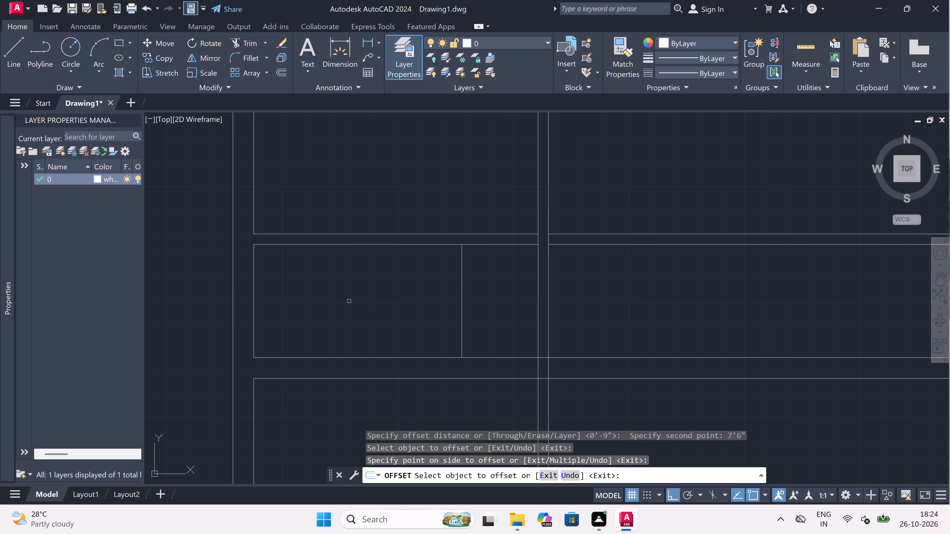
{"action": "key", "text": "Escape"}
Offset the short vertical line between the two horizontal interior walls 4.5" toward the long vertical interior wall.
{"action": "key", "text": "space"}
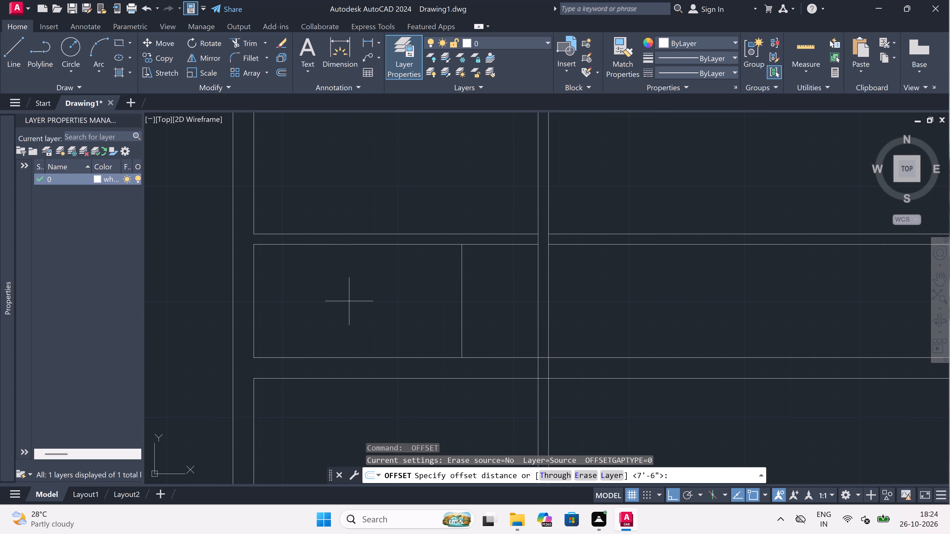
{"action": "left_click_drag", "start_coordinate": [458, 298], "coordinate": [457, 298]}
{"action": "left_click_drag", "start_coordinate": [457, 298], "coordinate": [488, 298]}
{"action": "type", "text": "4.5"}
{"action": "type", "text": "\""}
{"action": "key", "text": "space"}
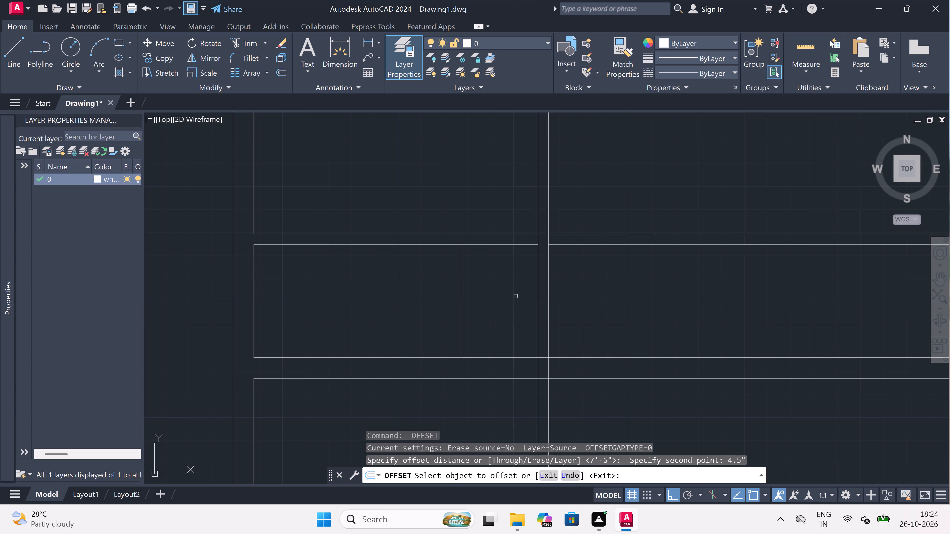
{"action": "left_click_drag", "start_coordinate": [462, 291], "coordinate": [472, 291]}
{"action": "left_click", "coordinate": [491, 291]}
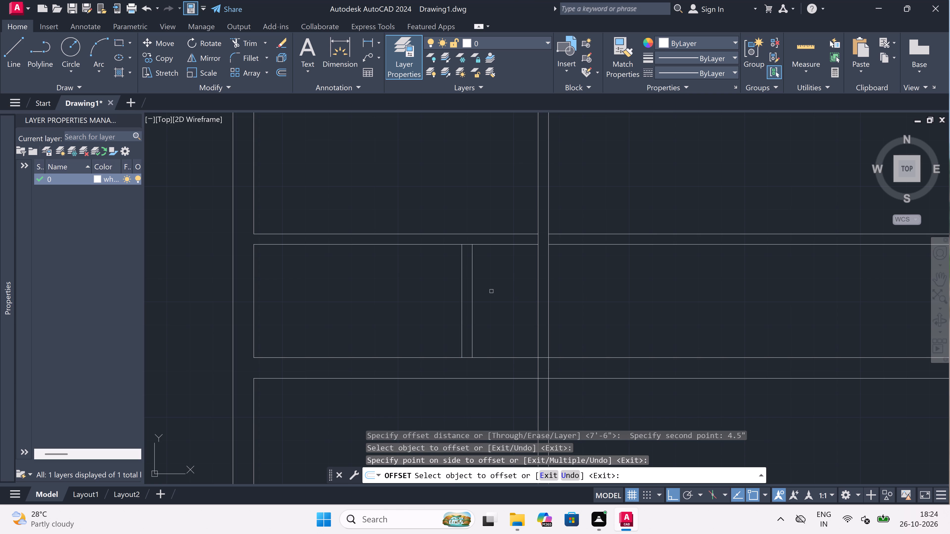
{"action": "key", "text": "Escape"}
Extend the new line's upper end to the upper face of the thin horizontal wall.
{"action": "type", "text": "ex"}
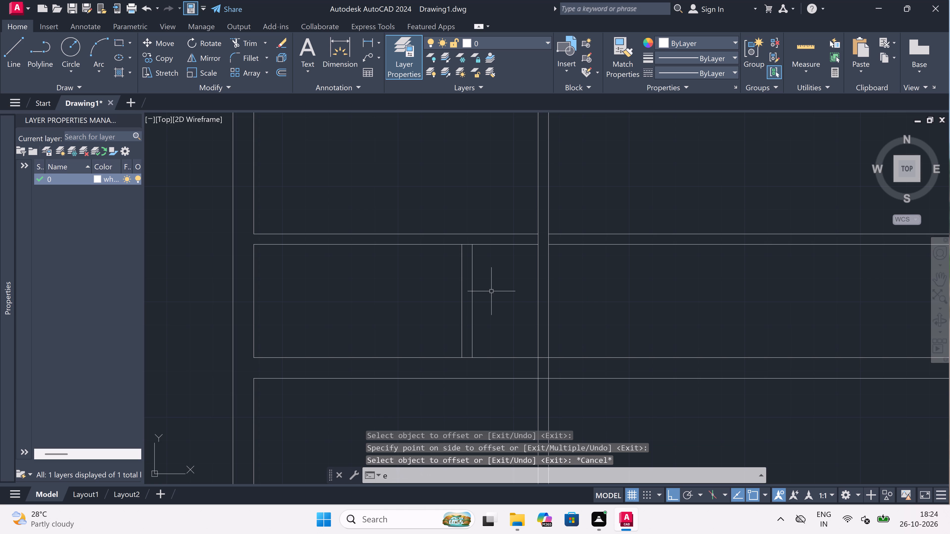
{"action": "key", "text": "space"}
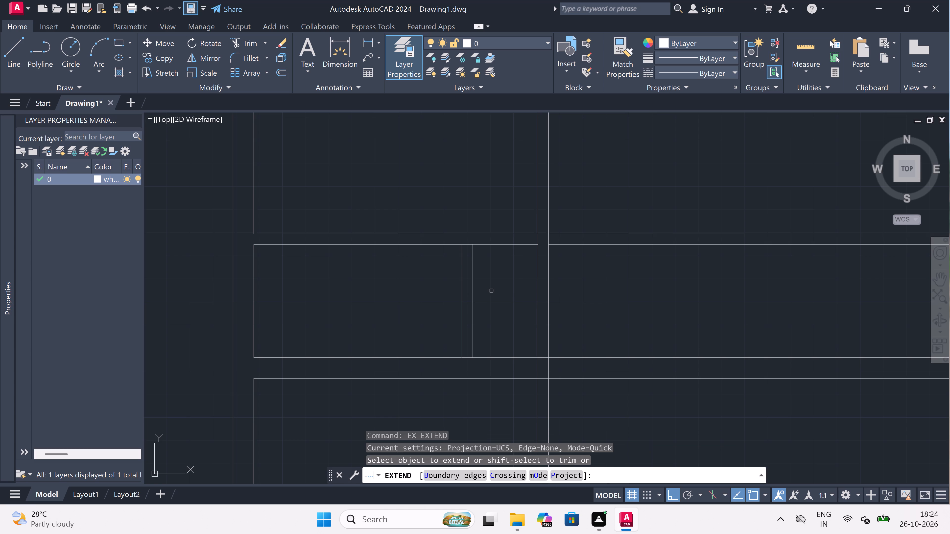
{"action": "left_click", "coordinate": [473, 256]}
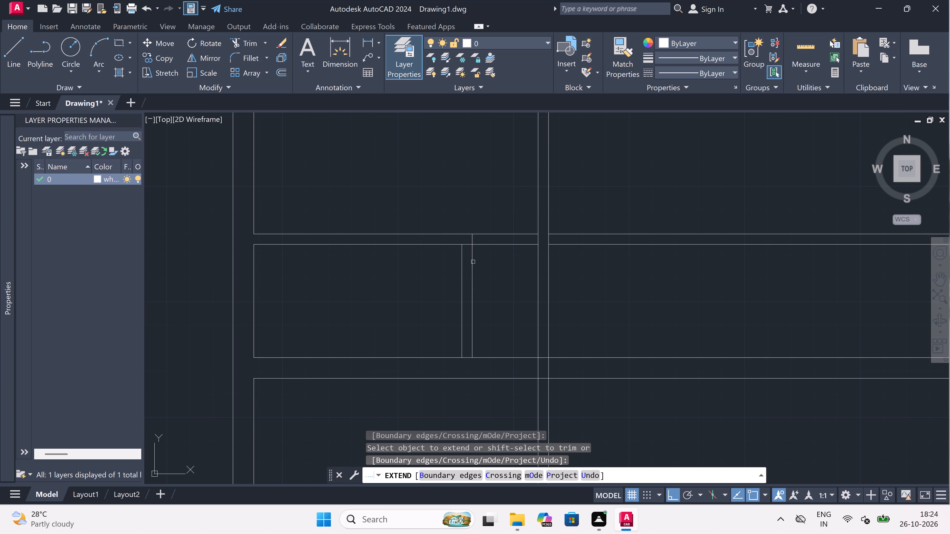
{"action": "key", "text": "Escape"}
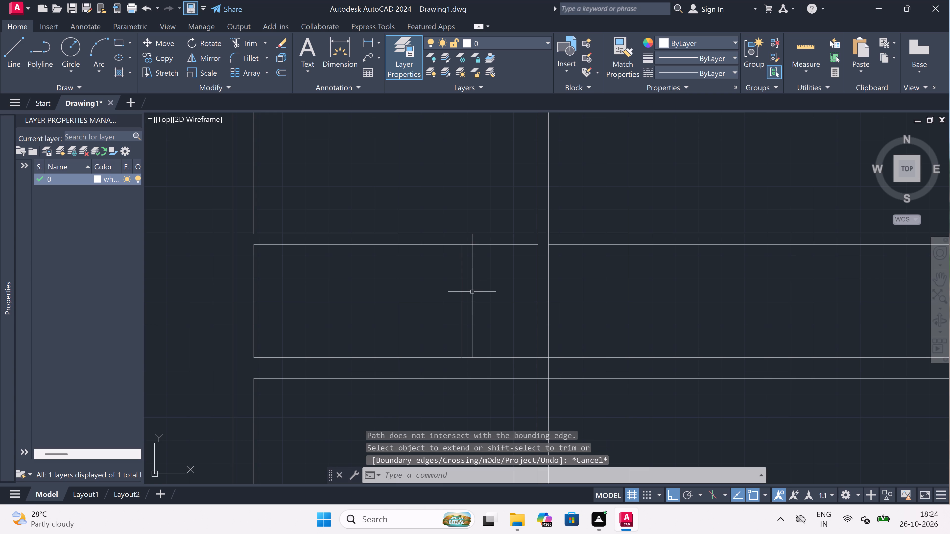
Trim the thin horizontal wall's lines between the short partition and the long vertical wall, and clear the partition's top corner.
{"action": "type", "text": "tr"}
{"action": "key", "text": "space"}
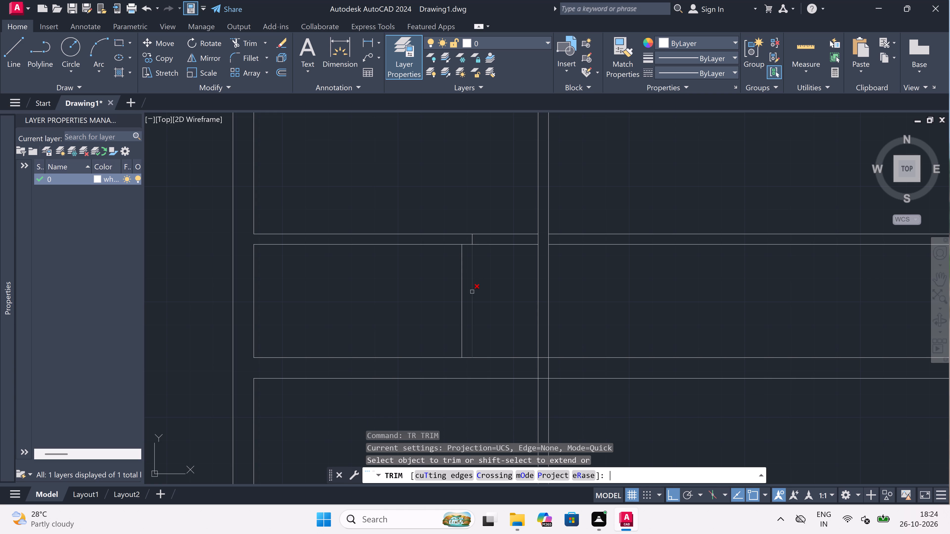
{"action": "scroll", "coordinate": [479, 242], "scroll_direction": "up", "scroll_amount": 1}
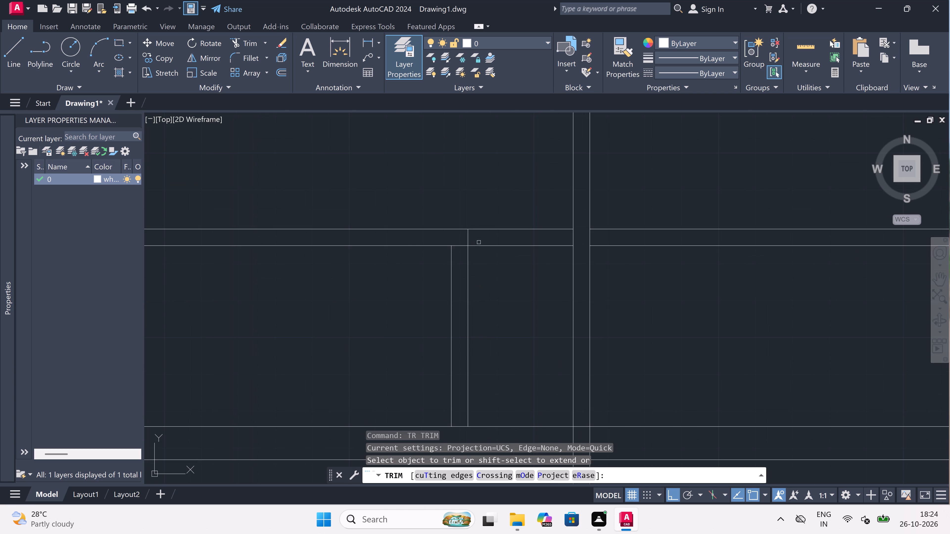
{"action": "scroll", "coordinate": [490, 212], "scroll_direction": "up", "scroll_amount": 1}
{"action": "left_click", "coordinate": [490, 210]}
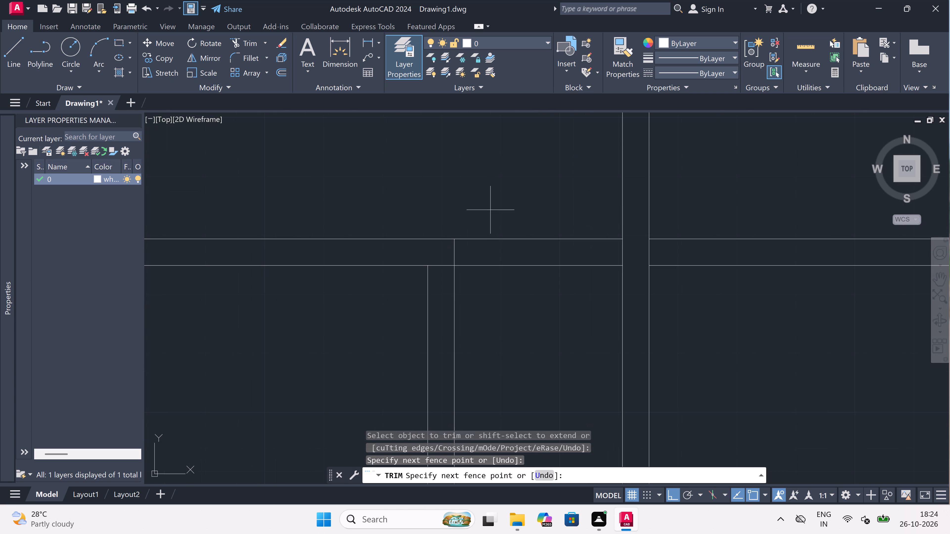
{"action": "left_click", "coordinate": [511, 305]}
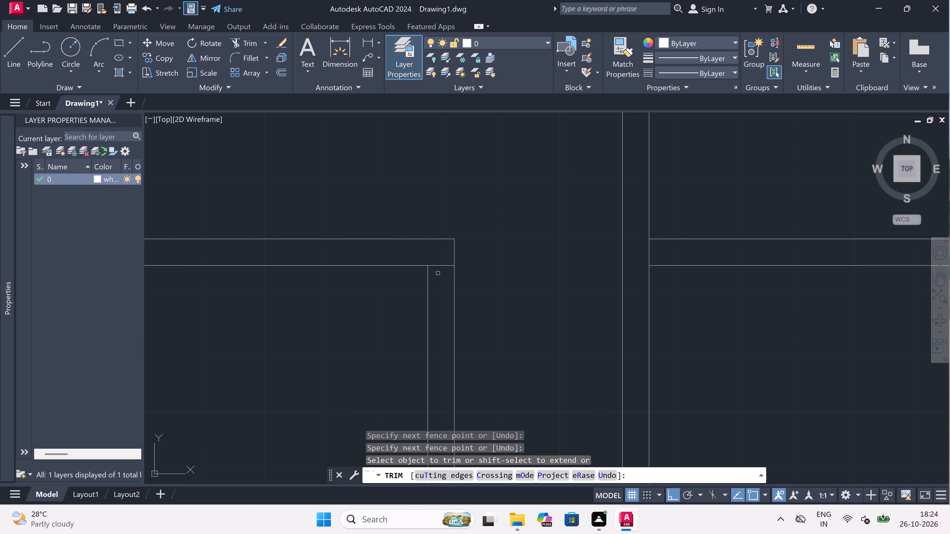
{"action": "left_click", "coordinate": [438, 271]}
{"action": "left_click", "coordinate": [438, 261]}
{"action": "scroll", "coordinate": [438, 260], "scroll_direction": "down", "scroll_amount": 4}
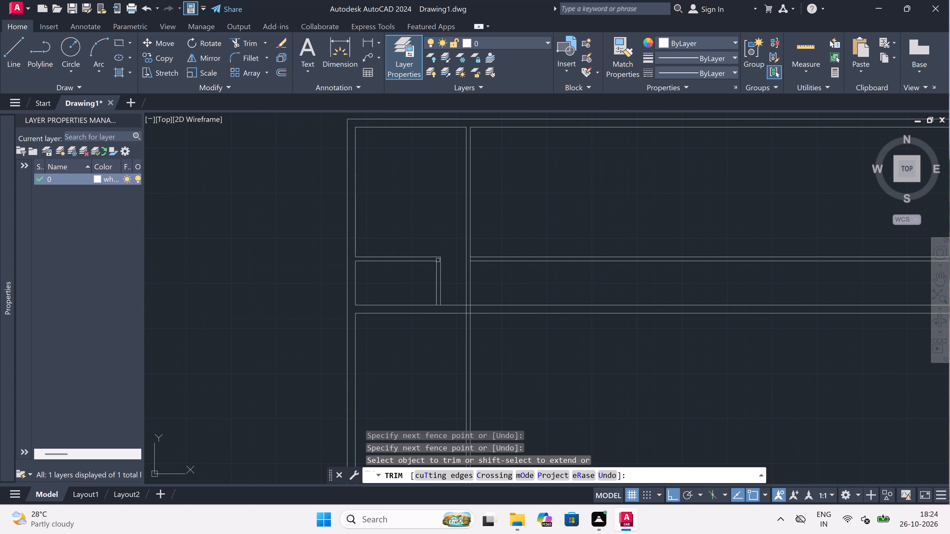
{"action": "scroll", "coordinate": [438, 260], "scroll_direction": "down", "scroll_amount": 1}
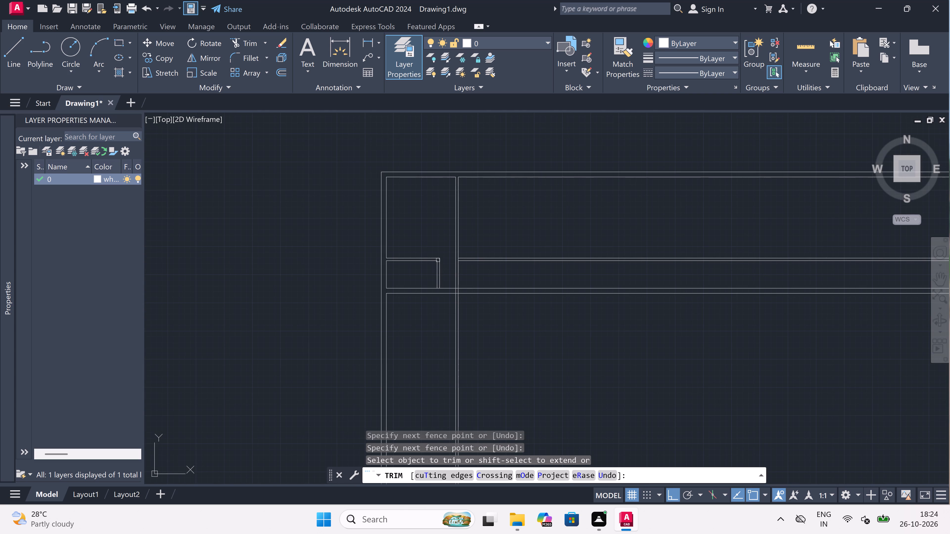
{"action": "scroll", "coordinate": [438, 260], "scroll_direction": "up", "scroll_amount": 1}
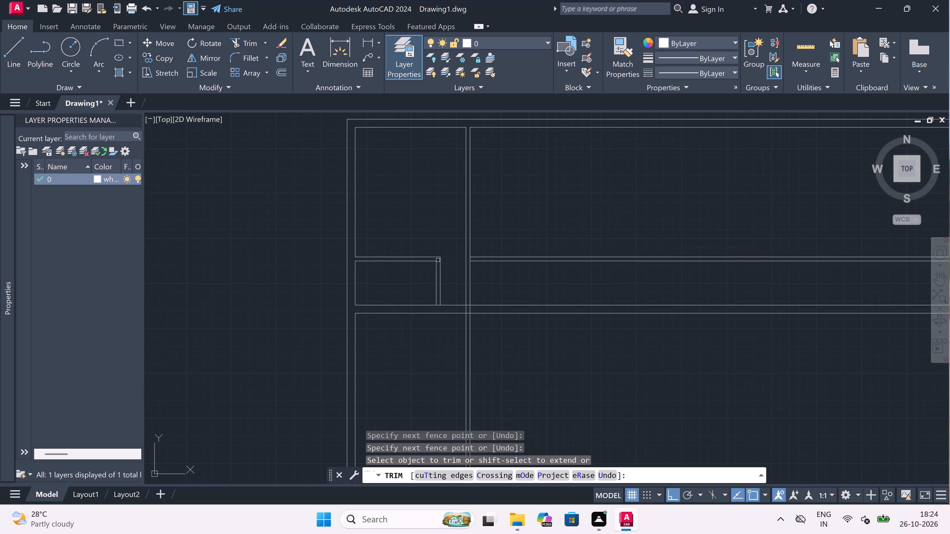
{"action": "scroll", "coordinate": [438, 260], "scroll_direction": "up", "scroll_amount": 1}
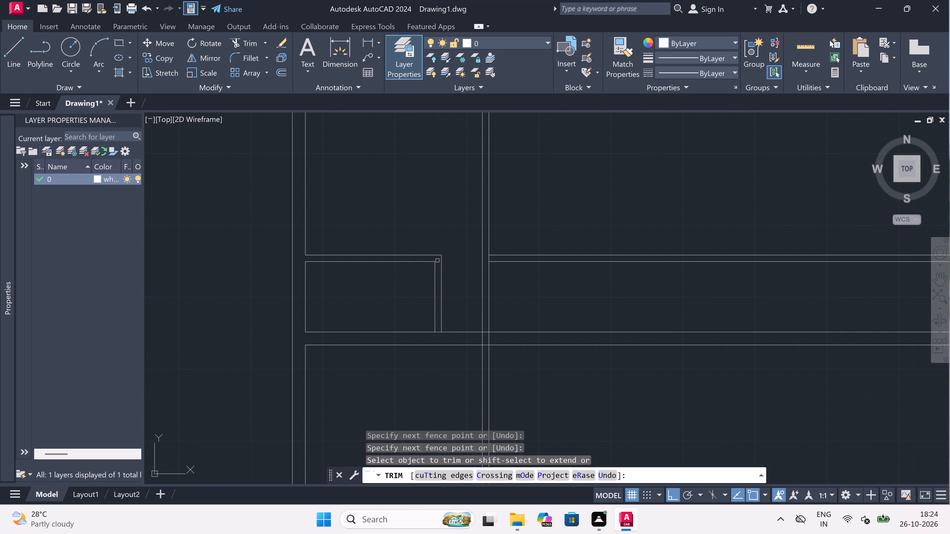
{"action": "key", "text": "Escape"}
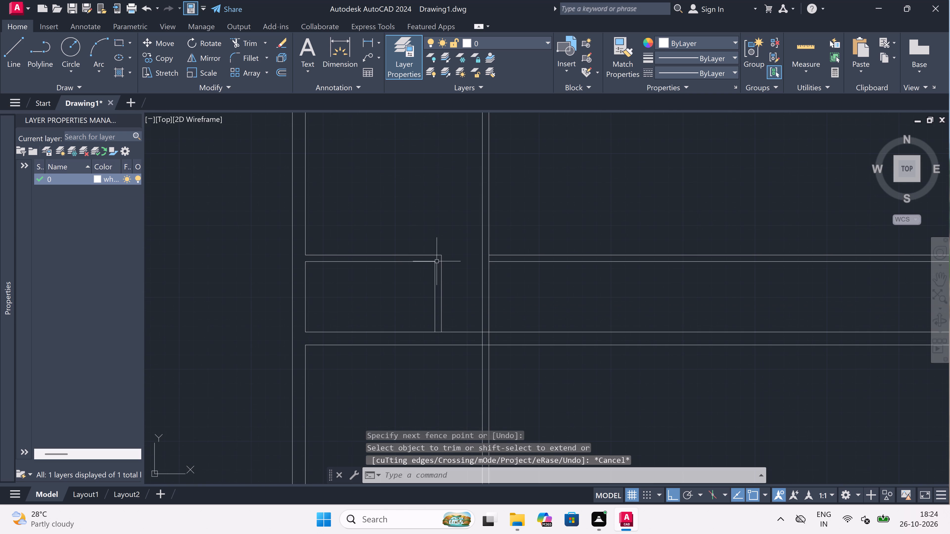
Delete the two thin horizontal wall lines running right from the long vertical interior wall.
{"action": "scroll", "coordinate": [437, 261], "scroll_direction": "down", "scroll_amount": 2}
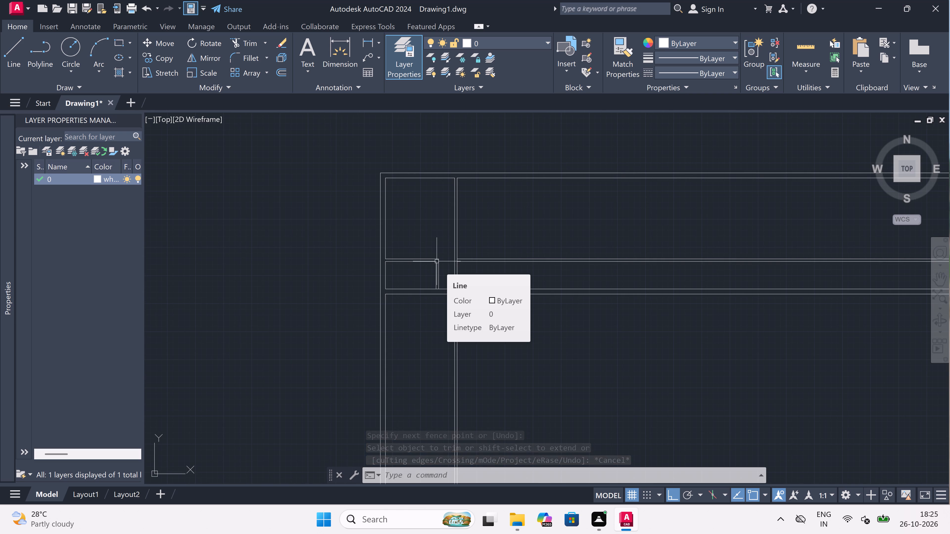
{"action": "scroll", "coordinate": [437, 261], "scroll_direction": "down", "scroll_amount": 2}
{"action": "scroll", "coordinate": [467, 252], "scroll_direction": "up", "scroll_amount": 2}
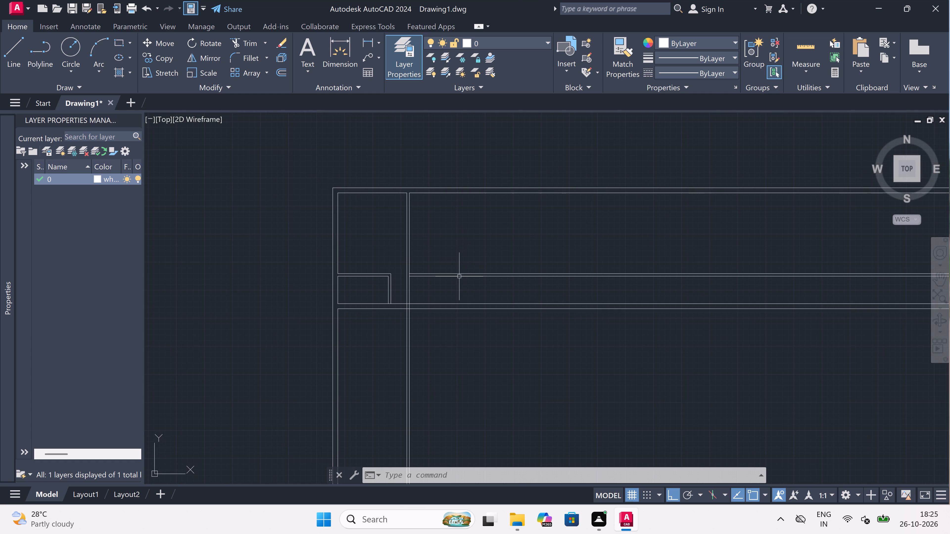
{"action": "scroll", "coordinate": [459, 276], "scroll_direction": "up", "scroll_amount": 2}
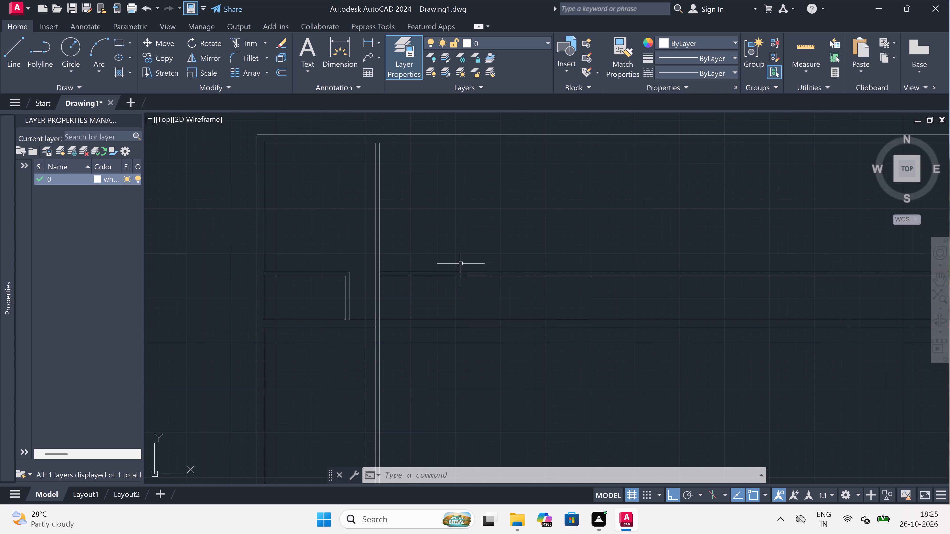
{"action": "left_click_drag", "start_coordinate": [461, 263], "coordinate": [460, 267]}
{"action": "left_click", "coordinate": [430, 308]}
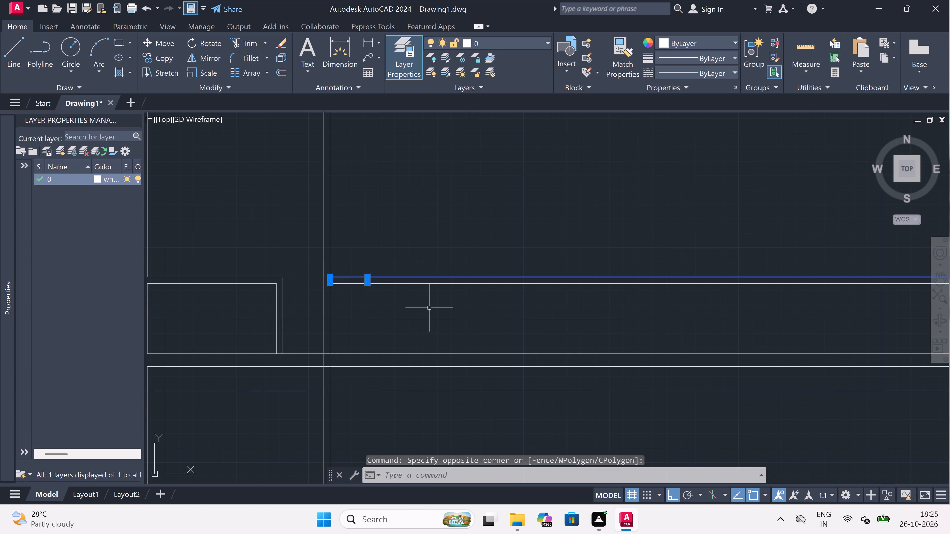
{"action": "key", "text": "Delete"}
Offset the right face of the long vertical interior wall 11'6" to the right.
{"action": "scroll", "coordinate": [429, 308], "scroll_direction": "down", "scroll_amount": 2}
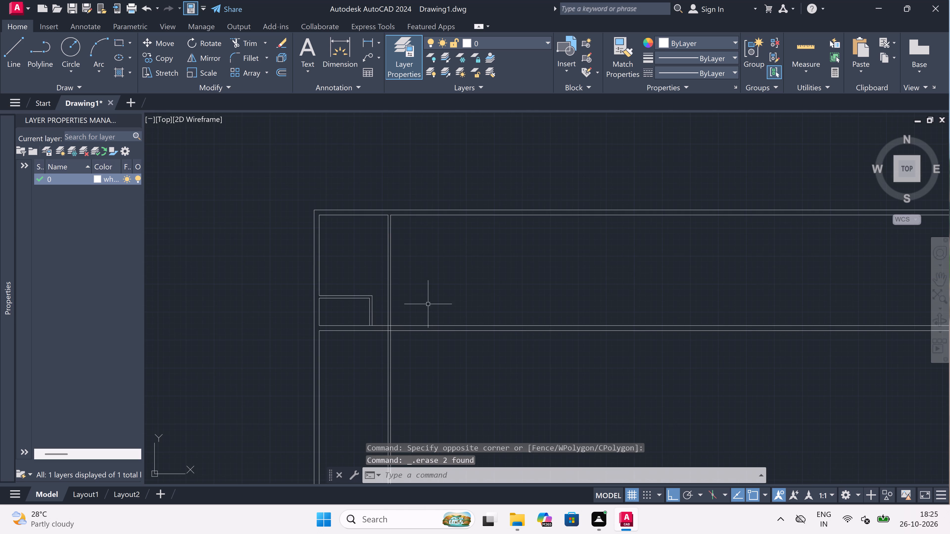
{"action": "scroll", "coordinate": [425, 290], "scroll_direction": "up", "scroll_amount": 2}
{"action": "scroll", "coordinate": [425, 290], "scroll_direction": "down", "scroll_amount": 1}
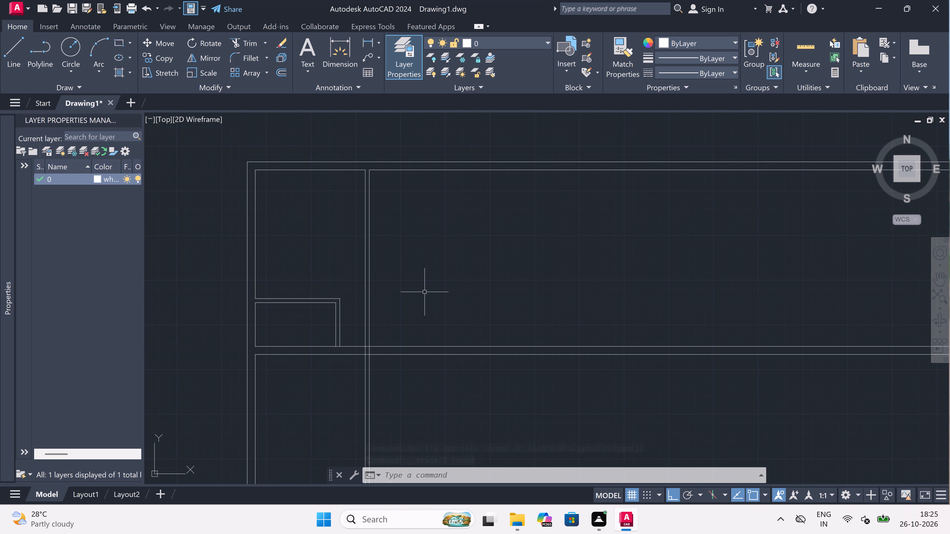
{"action": "type", "text": "o"}
{"action": "key", "text": "space"}
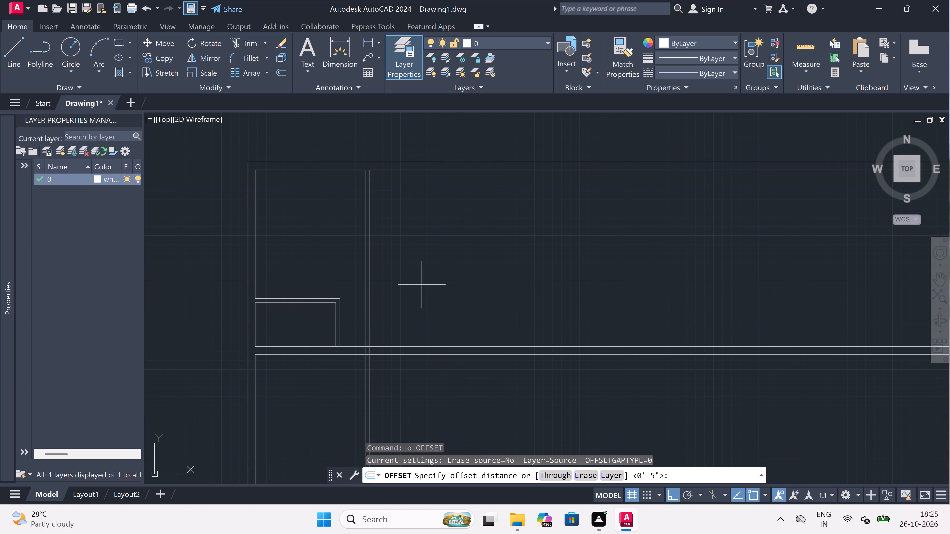
{"action": "scroll", "coordinate": [385, 237], "scroll_direction": "up", "scroll_amount": 1}
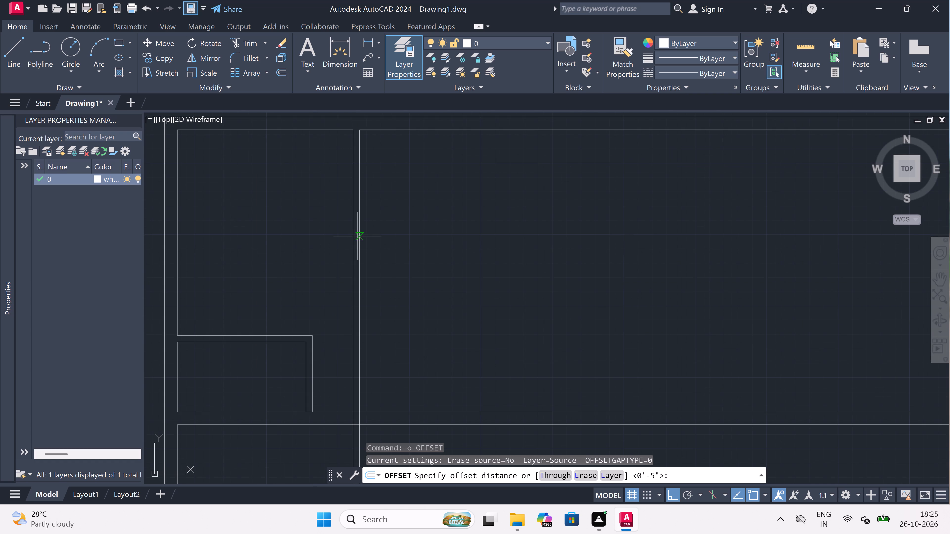
{"action": "left_click_drag", "start_coordinate": [358, 236], "coordinate": [365, 235]}
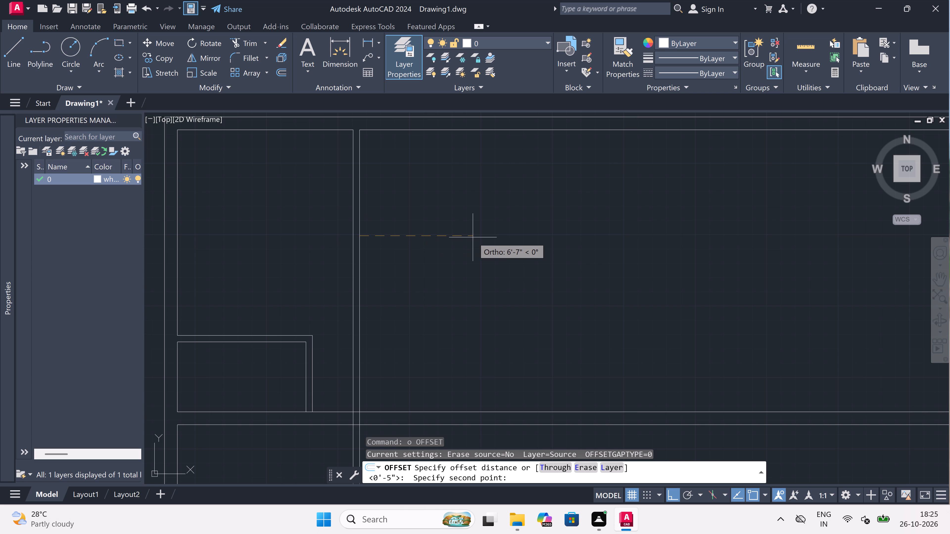
{"action": "type", "text": "11"}
{"action": "type", "text": "'6"}
{"action": "type", "text": "\""}
{"action": "key", "text": "space"}
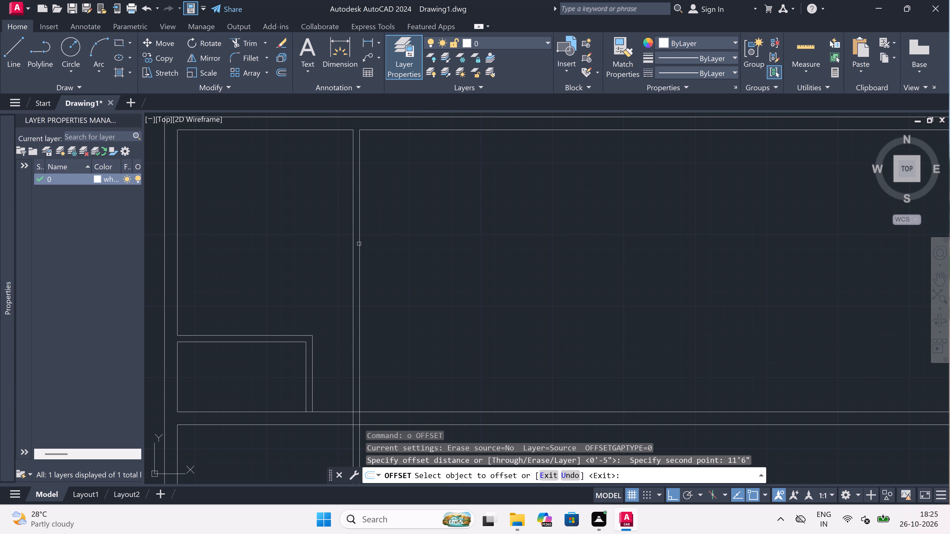
{"action": "left_click_drag", "start_coordinate": [359, 244], "coordinate": [434, 252]}
{"action": "left_click", "coordinate": [476, 252]}
{"action": "scroll", "coordinate": [475, 252], "scroll_direction": "down", "scroll_amount": 2}
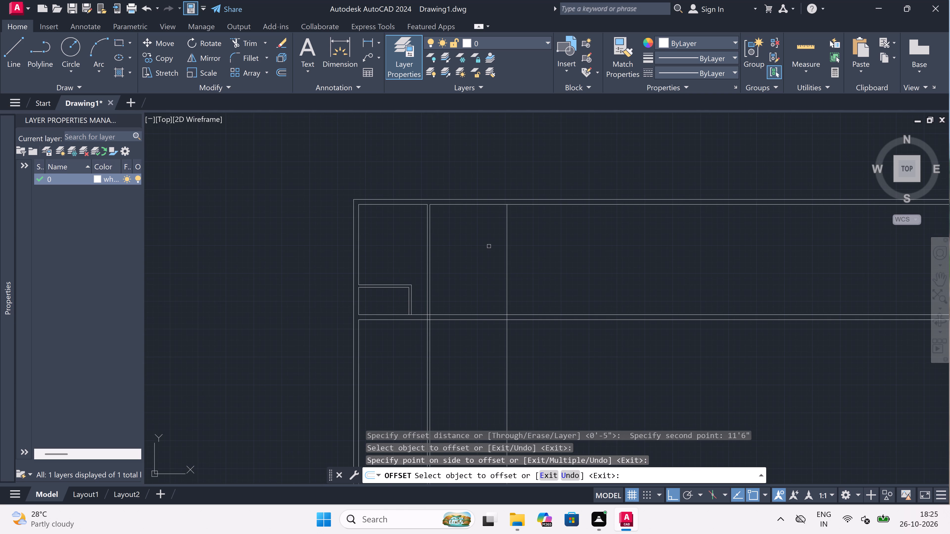
{"action": "scroll", "coordinate": [493, 244], "scroll_direction": "up", "scroll_amount": 1}
{"action": "key", "text": "Escape"}
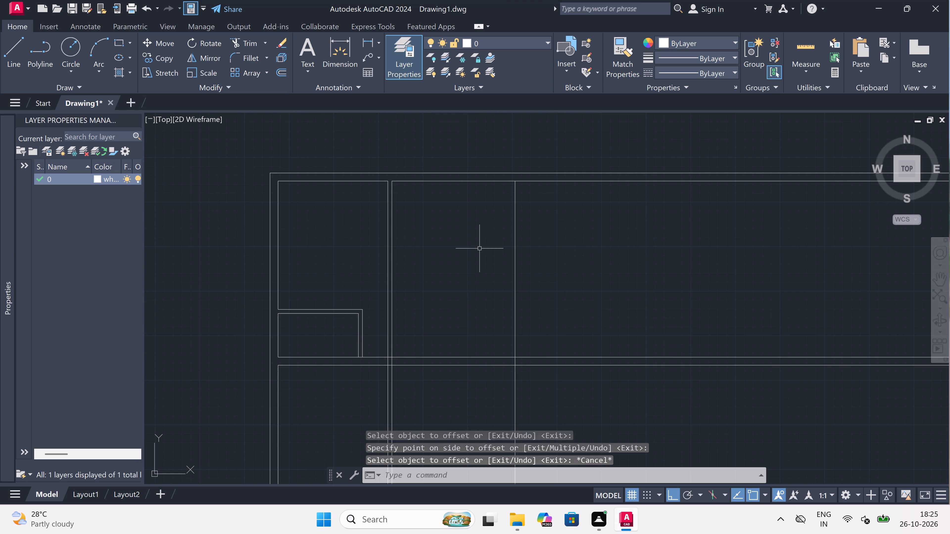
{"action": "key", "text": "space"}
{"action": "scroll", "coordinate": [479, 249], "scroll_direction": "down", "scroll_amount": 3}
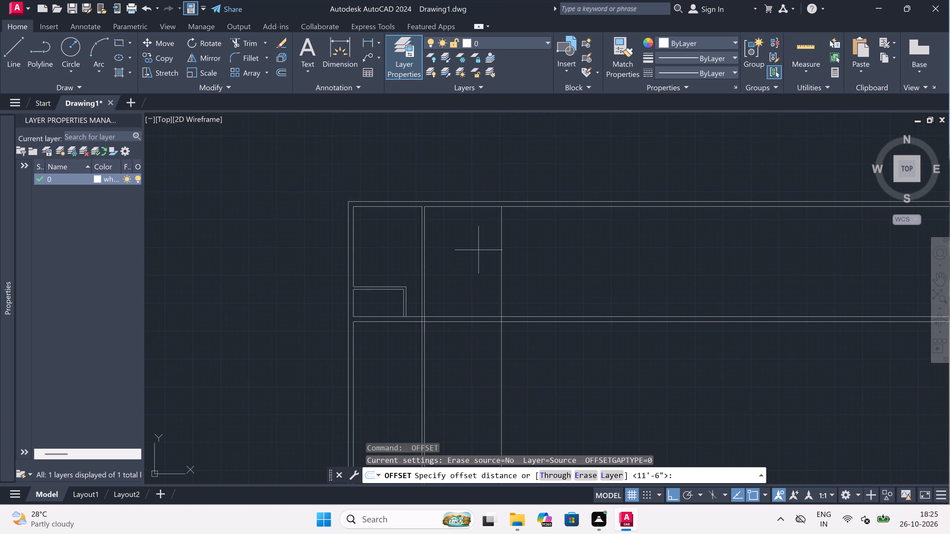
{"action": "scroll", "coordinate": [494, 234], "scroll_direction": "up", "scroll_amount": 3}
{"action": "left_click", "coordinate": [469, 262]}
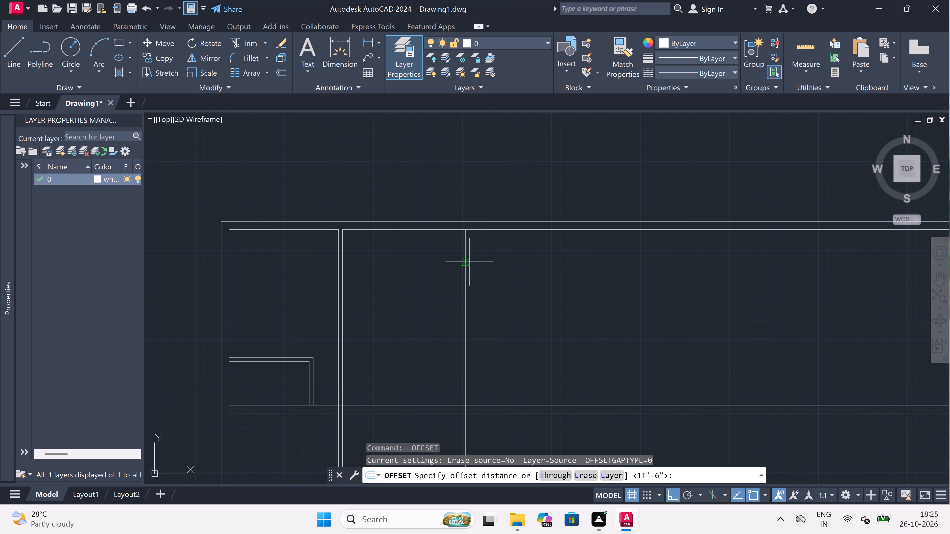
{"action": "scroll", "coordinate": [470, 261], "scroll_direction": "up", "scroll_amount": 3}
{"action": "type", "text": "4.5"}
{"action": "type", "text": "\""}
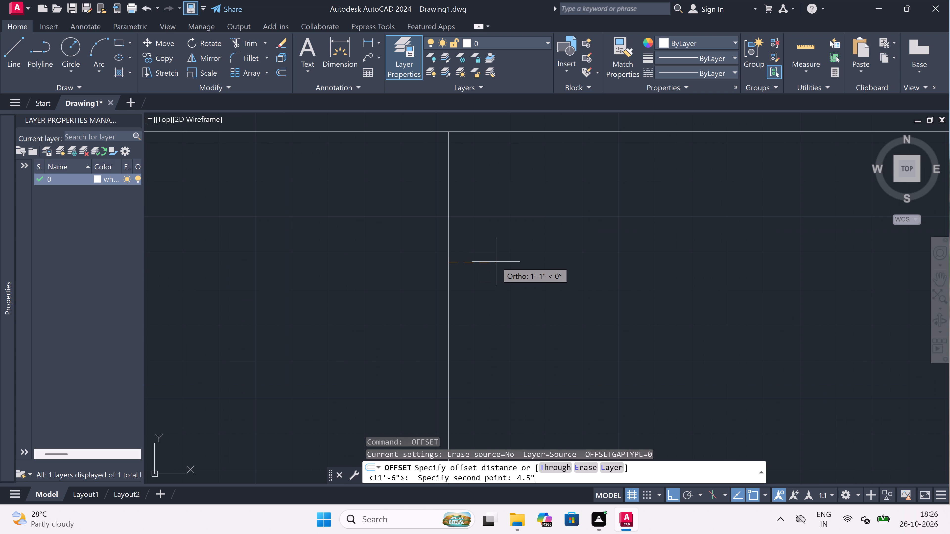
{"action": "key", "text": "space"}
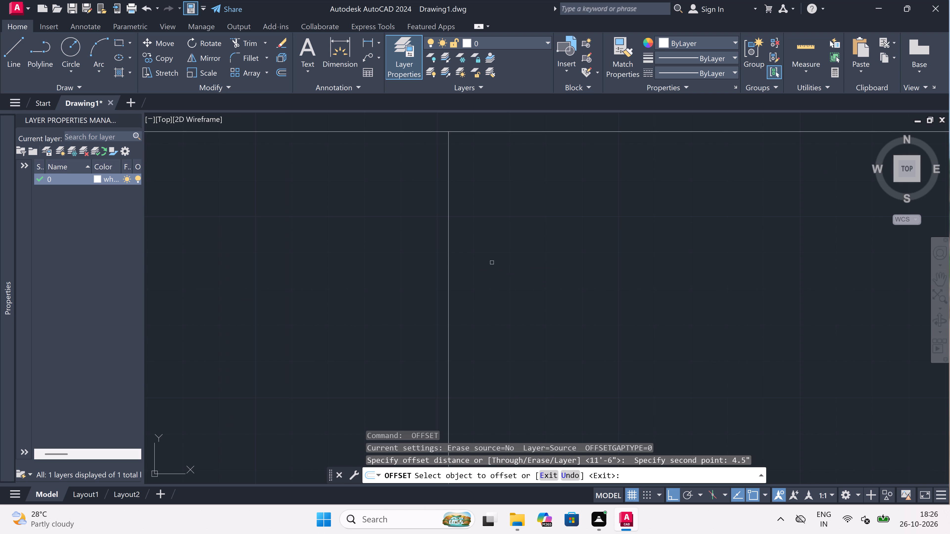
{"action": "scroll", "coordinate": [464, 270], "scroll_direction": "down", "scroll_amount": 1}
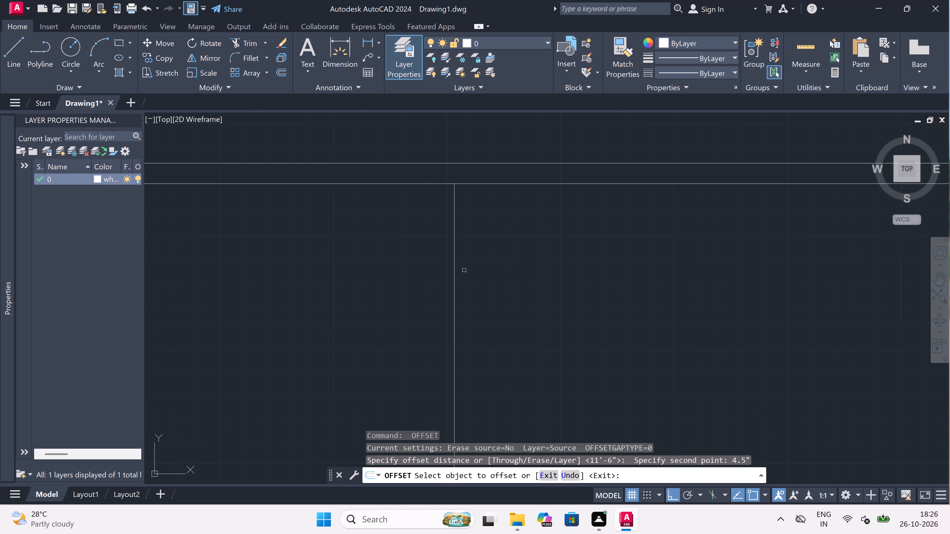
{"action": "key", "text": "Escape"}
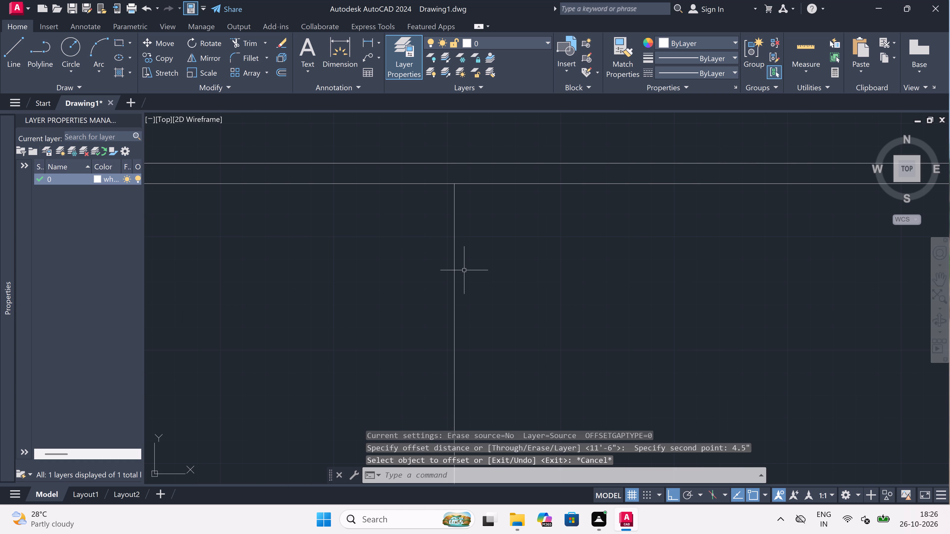
Offset the new vertical line 9" to the right to form the second long interior wall.
{"action": "key", "text": "space"}
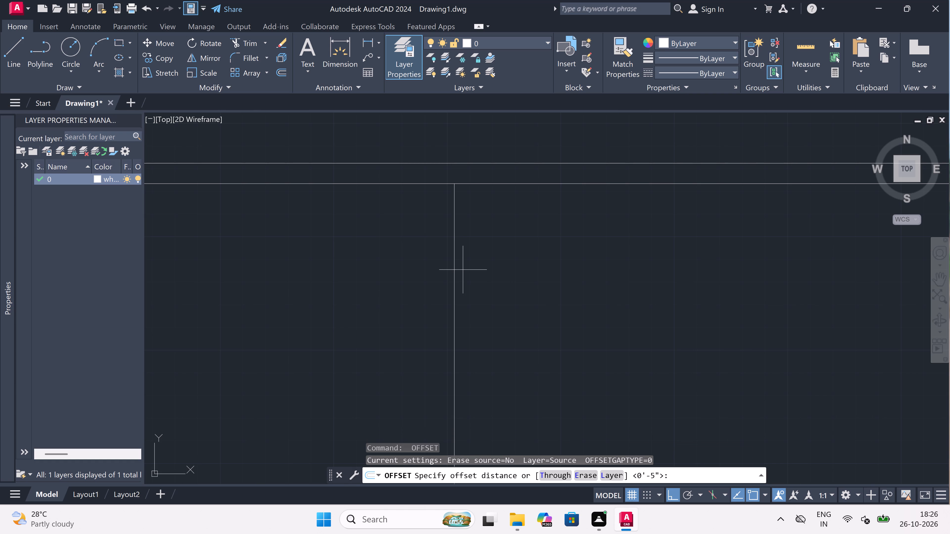
{"action": "left_click", "coordinate": [460, 270]}
{"action": "type", "text": "9\""}
{"action": "key", "text": "space"}
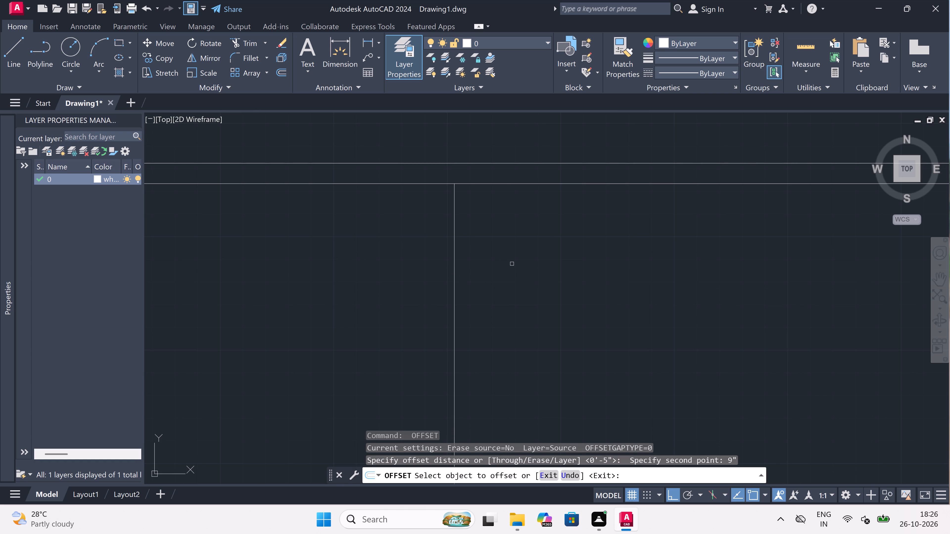
{"action": "scroll", "coordinate": [502, 260], "scroll_direction": "down", "scroll_amount": 3}
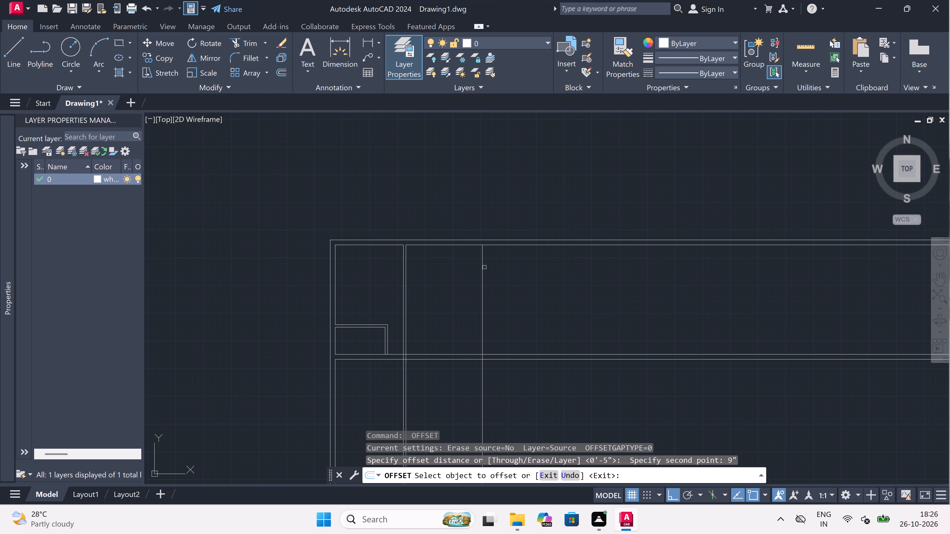
{"action": "left_click", "coordinate": [483, 270]}
{"action": "left_click", "coordinate": [496, 268]}
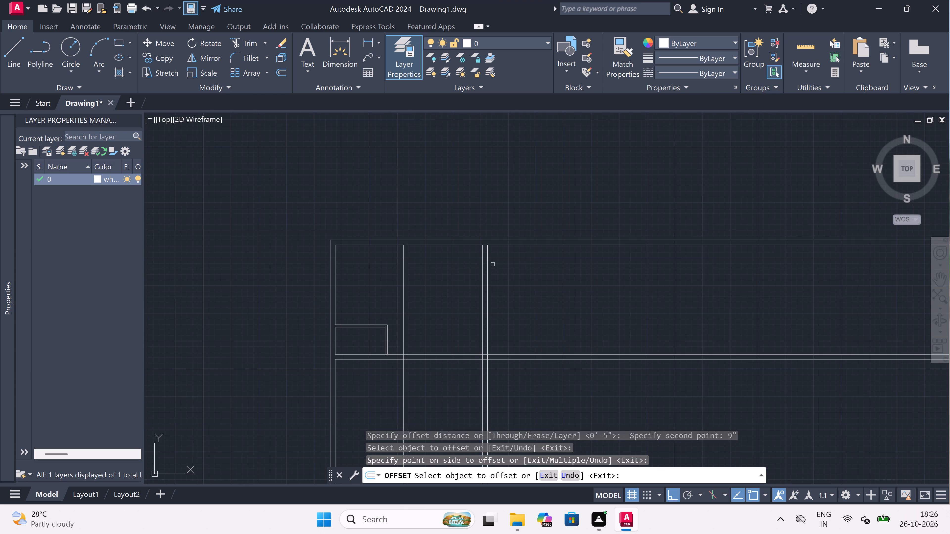
{"action": "scroll", "coordinate": [491, 253], "scroll_direction": "up", "scroll_amount": 2}
{"action": "key", "text": "Escape"}
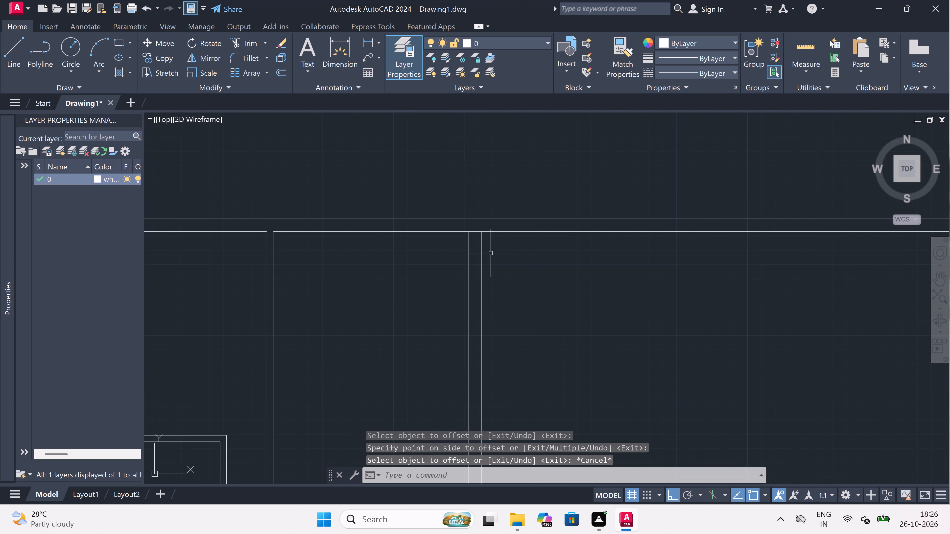
Offset the right face of the 9" vertical interior wall 10' to the right.
{"action": "key", "text": "space"}
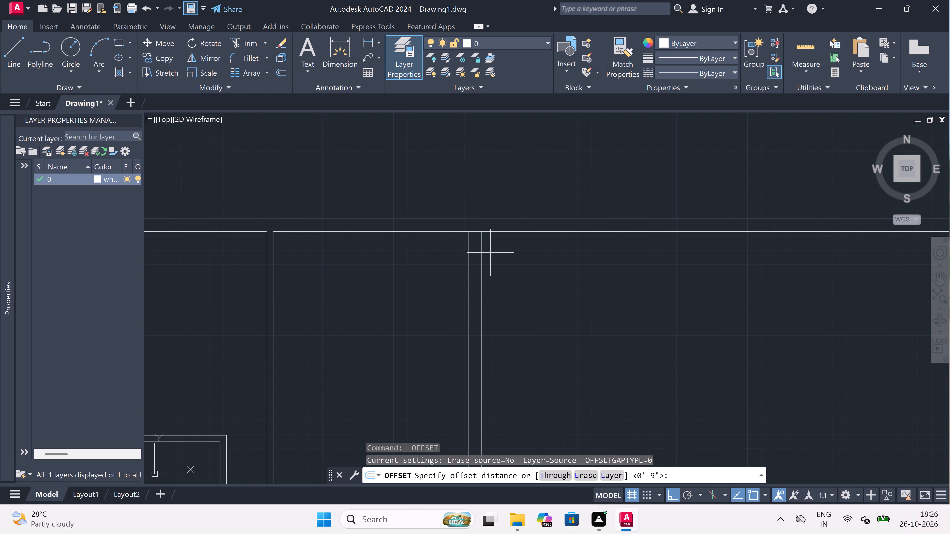
{"action": "left_click_drag", "start_coordinate": [480, 258], "coordinate": [486, 258]}
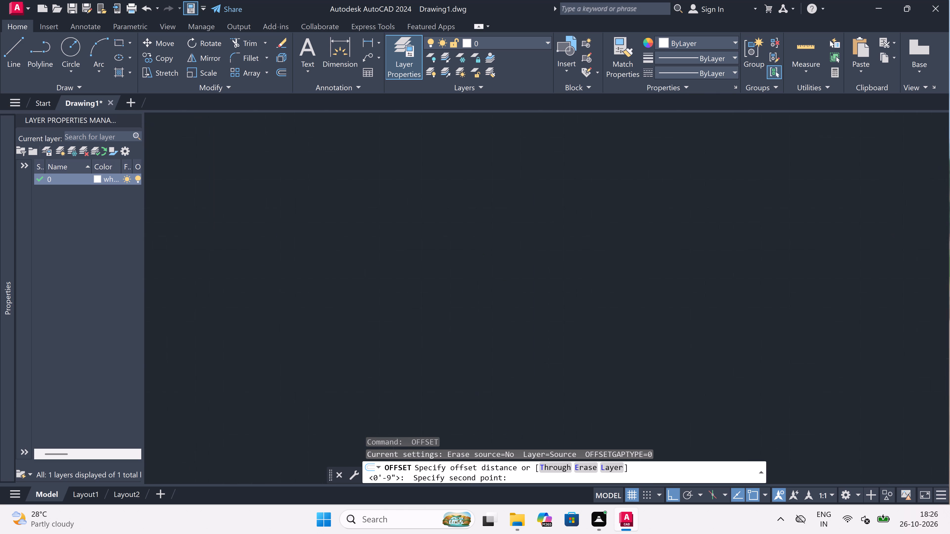
{"action": "type", "text": "10'"}
{"action": "key", "text": "space"}
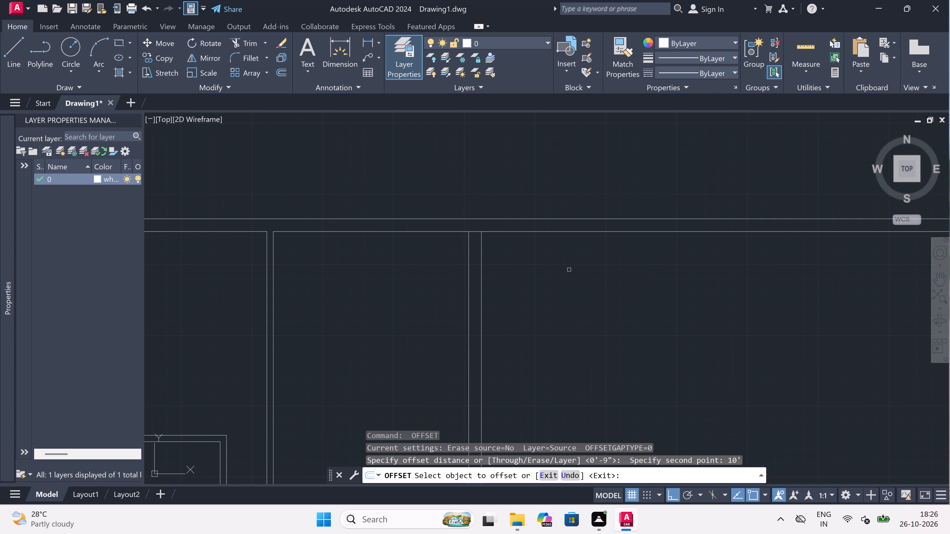
{"action": "scroll", "coordinate": [362, 315], "scroll_direction": "down", "scroll_amount": 4}
{"action": "scroll", "coordinate": [399, 310], "scroll_direction": "up", "scroll_amount": 3}
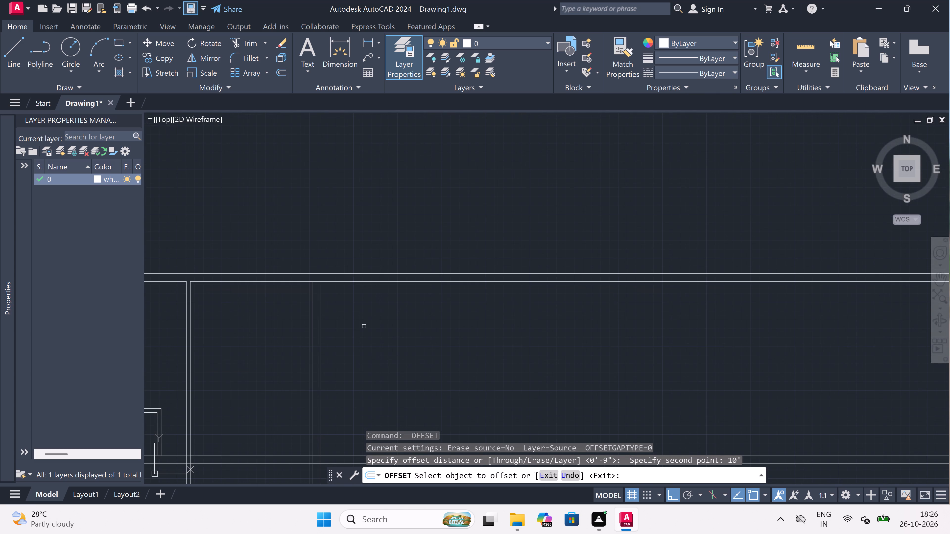
{"action": "left_click_drag", "start_coordinate": [320, 336], "coordinate": [339, 337]}
{"action": "left_click", "coordinate": [361, 339]}
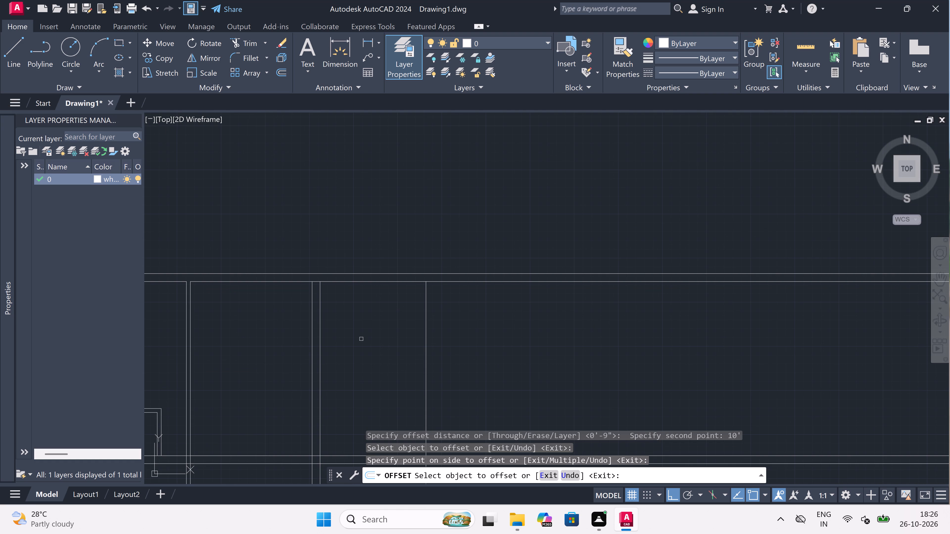
{"action": "key", "text": "Escape"}
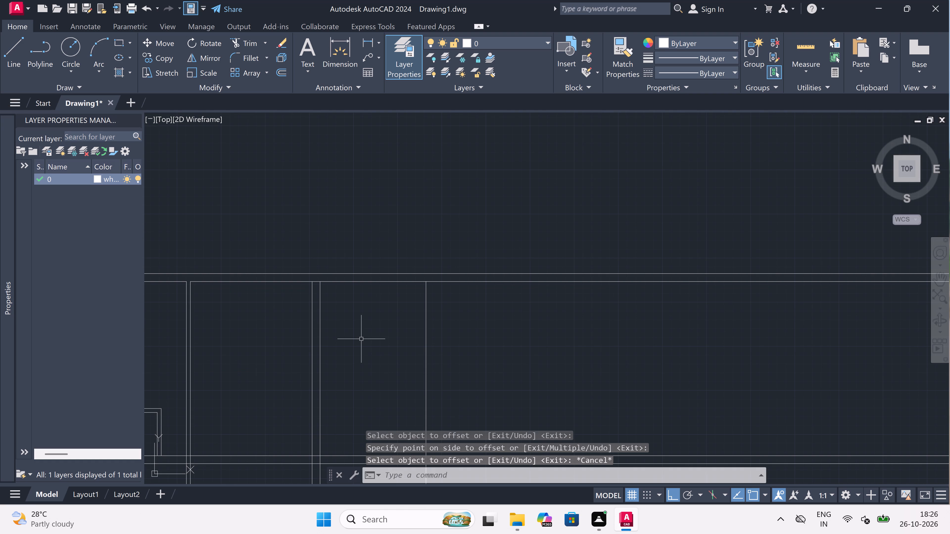
Offset the newest vertical line 4.5" to the right to form a thin interior wall.
{"action": "key", "text": "space"}
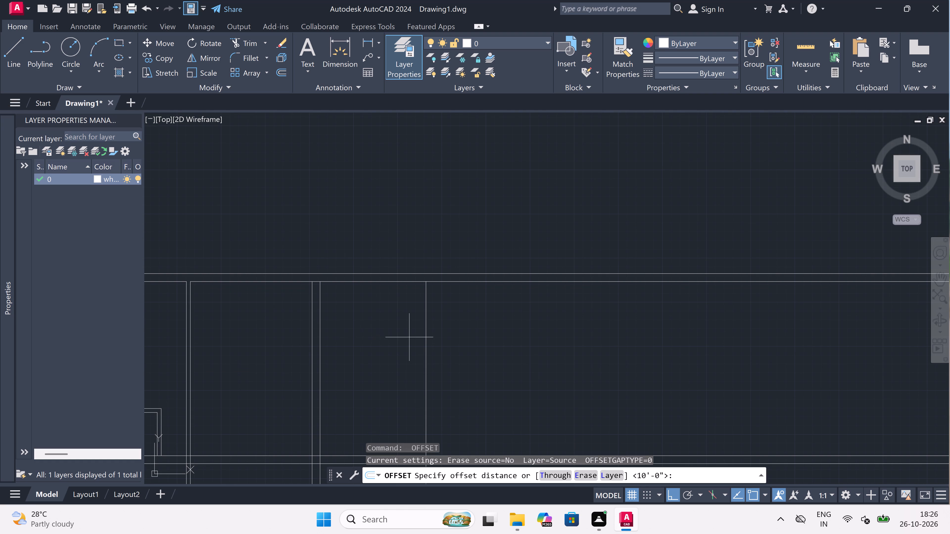
{"action": "left_click_drag", "start_coordinate": [428, 342], "coordinate": [435, 340]}
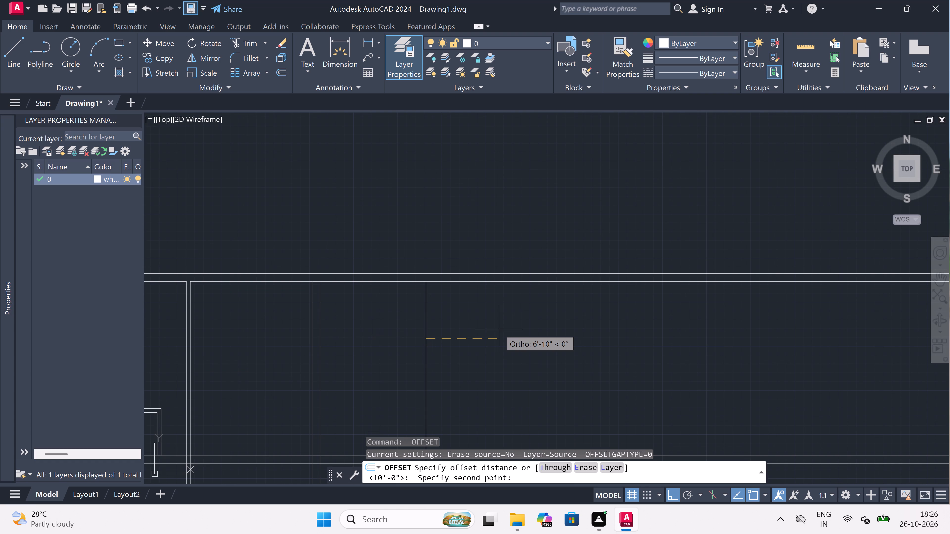
{"action": "type", "text": "4.5"}
{"action": "type", "text": "\""}
{"action": "key", "text": "space"}
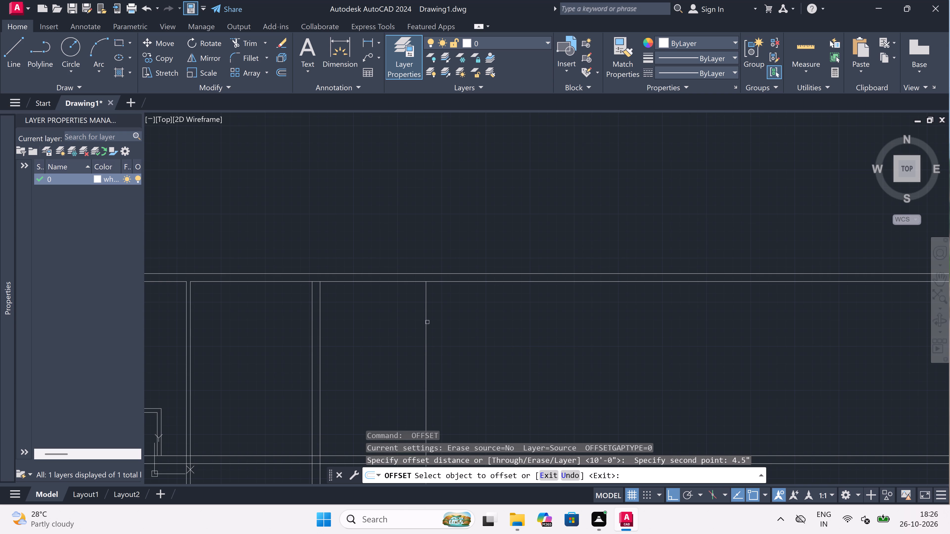
{"action": "left_click_drag", "start_coordinate": [426, 321], "coordinate": [437, 319]}
{"action": "left_click", "coordinate": [457, 318]}
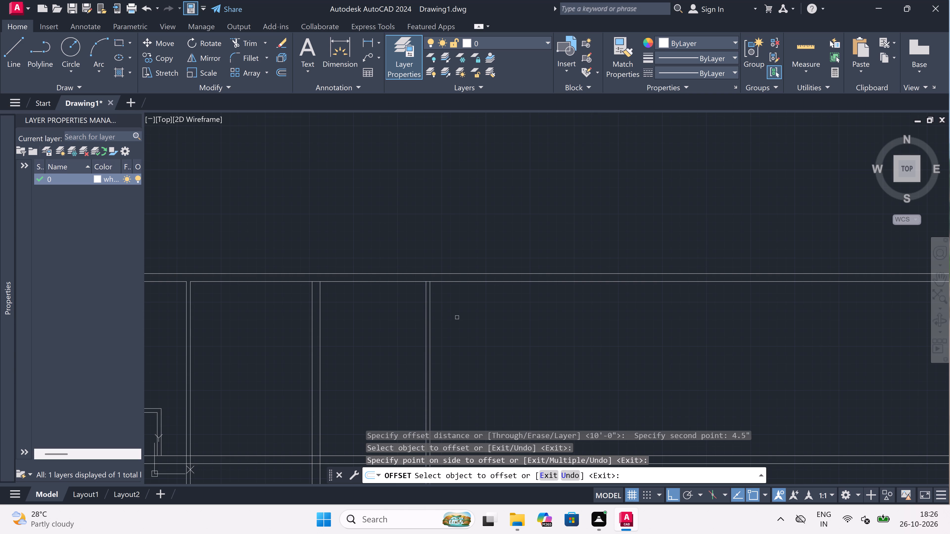
{"action": "key", "text": "Escape"}
Trim the top exterior wall's inner line between the faces of the 9" wall and of the 4.5" wall to its right.
{"action": "type", "text": "tr"}
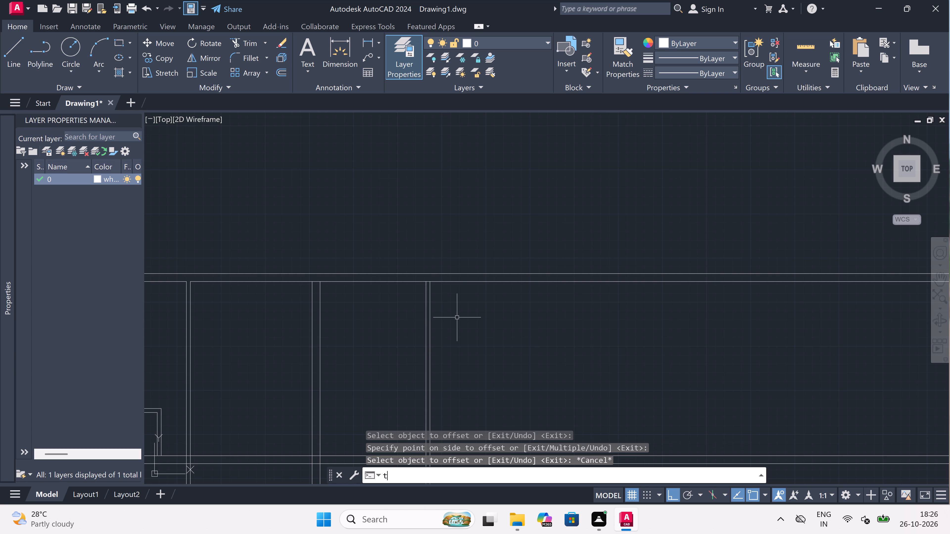
{"action": "key", "text": "space"}
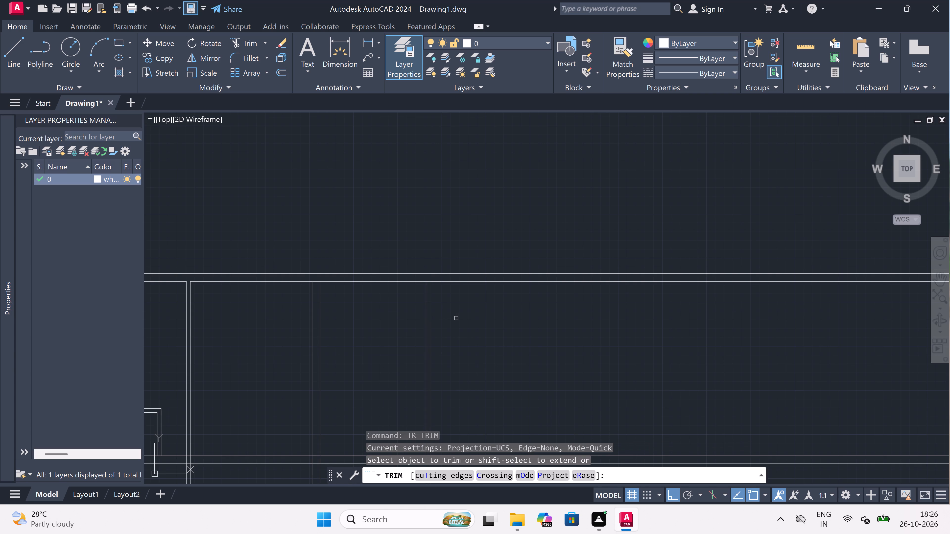
{"action": "scroll", "coordinate": [312, 279], "scroll_direction": "up", "scroll_amount": 2}
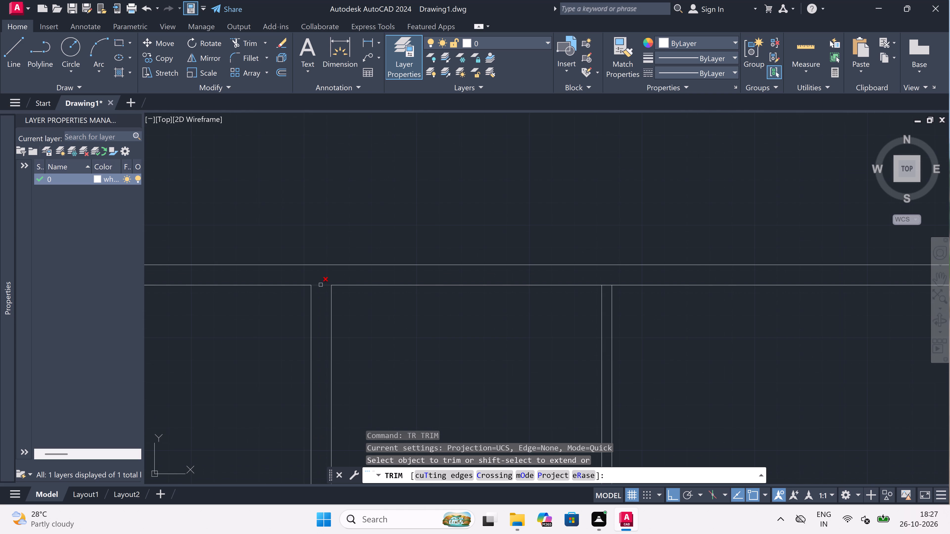
{"action": "left_click", "coordinate": [321, 285]}
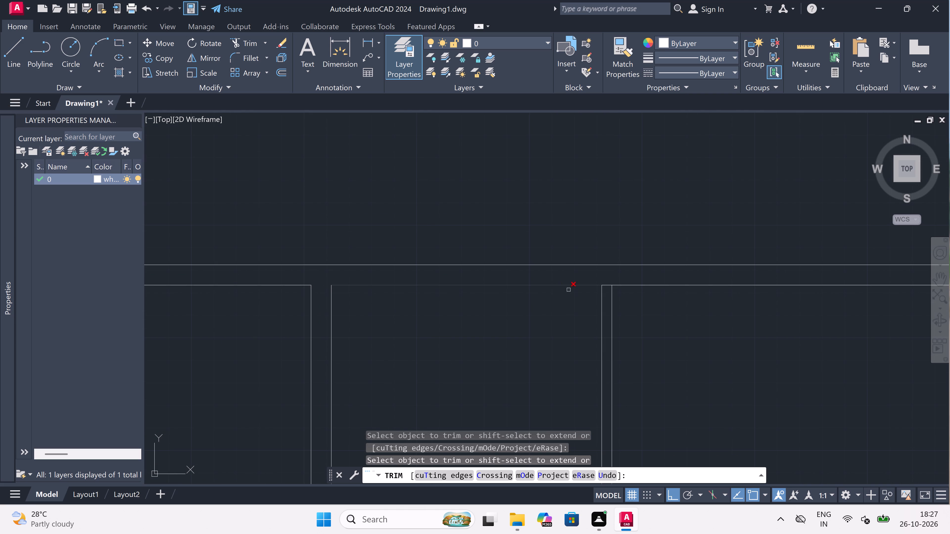
{"action": "left_click", "coordinate": [609, 285]}
{"action": "scroll", "coordinate": [453, 285], "scroll_direction": "down", "scroll_amount": 4}
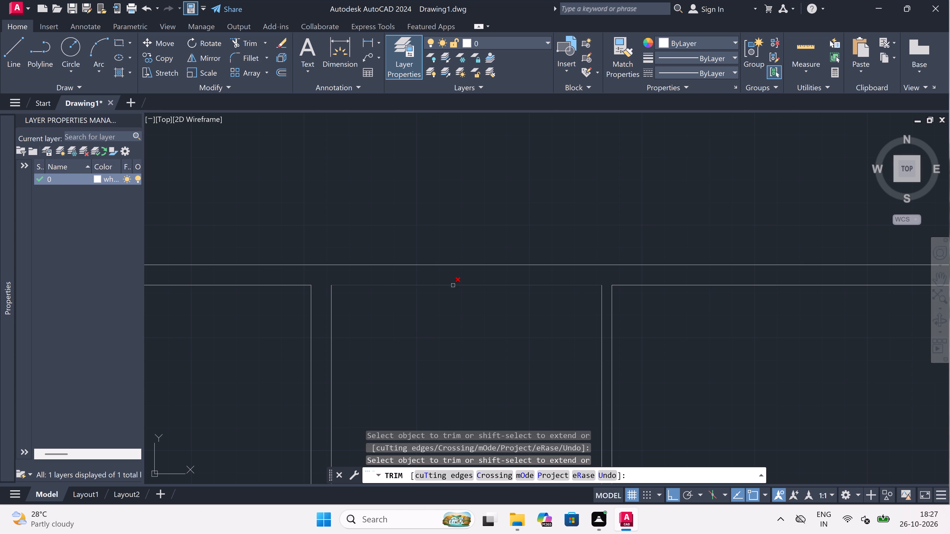
{"action": "scroll", "coordinate": [460, 295], "scroll_direction": "up", "scroll_amount": 3}
{"action": "key", "text": "Escape"}
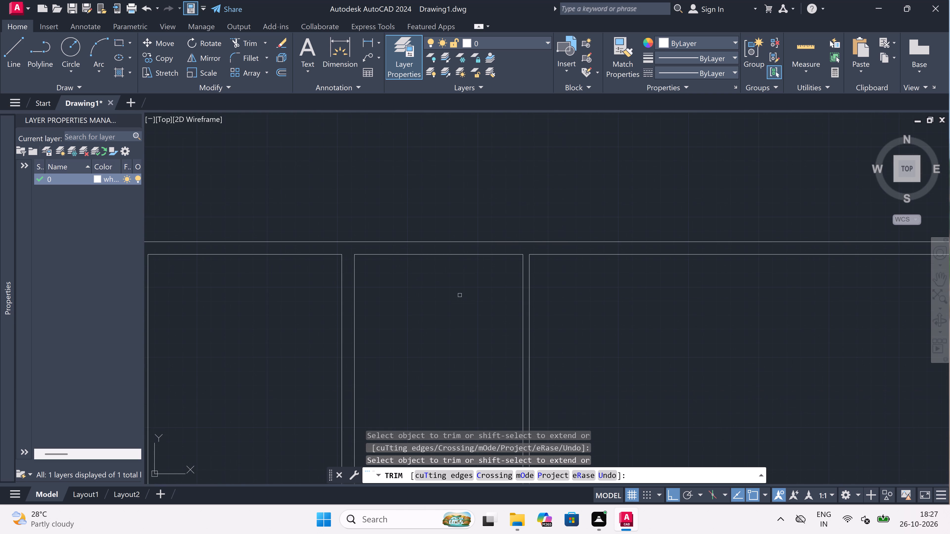
Offset the top exterior wall's inner line between the 9" and 4.5" vertical walls 11' downward.
{"action": "type", "text": "o"}
{"action": "key", "text": "space"}
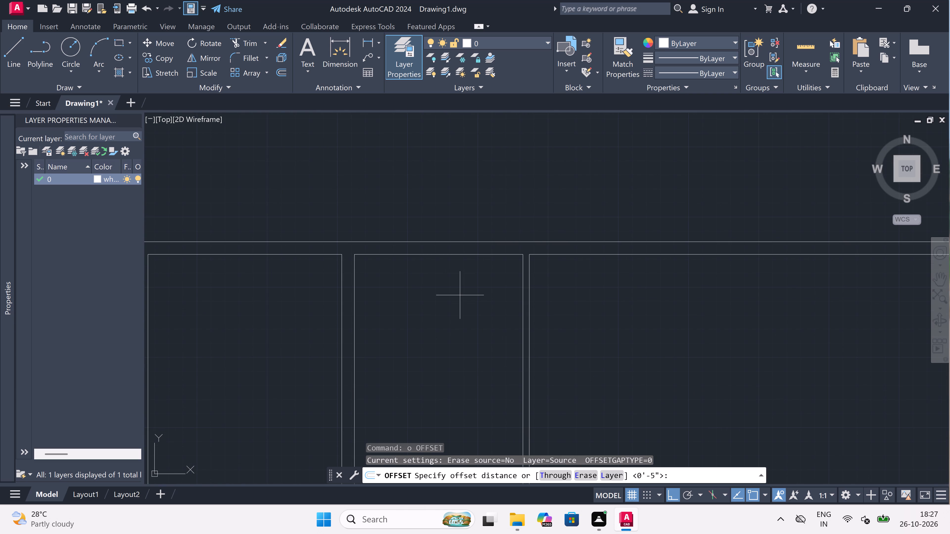
{"action": "left_click", "coordinate": [451, 259]}
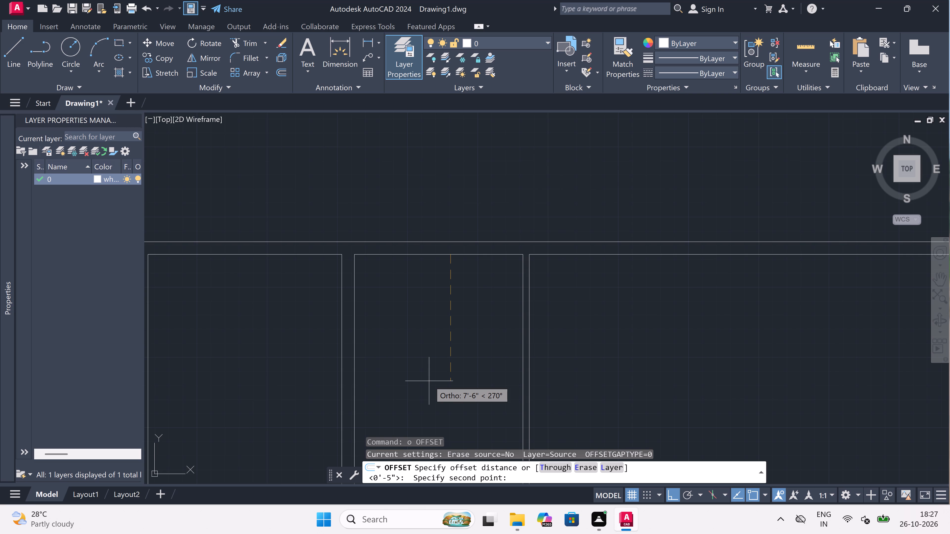
{"action": "type", "text": "11'"}
{"action": "key", "text": "space"}
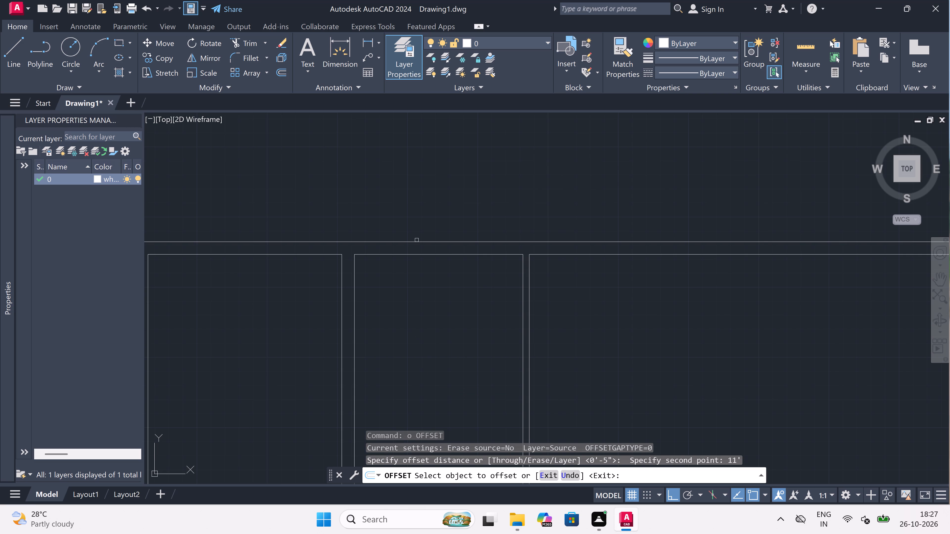
{"action": "left_click_drag", "start_coordinate": [415, 254], "coordinate": [419, 319]}
{"action": "left_click", "coordinate": [419, 341]}
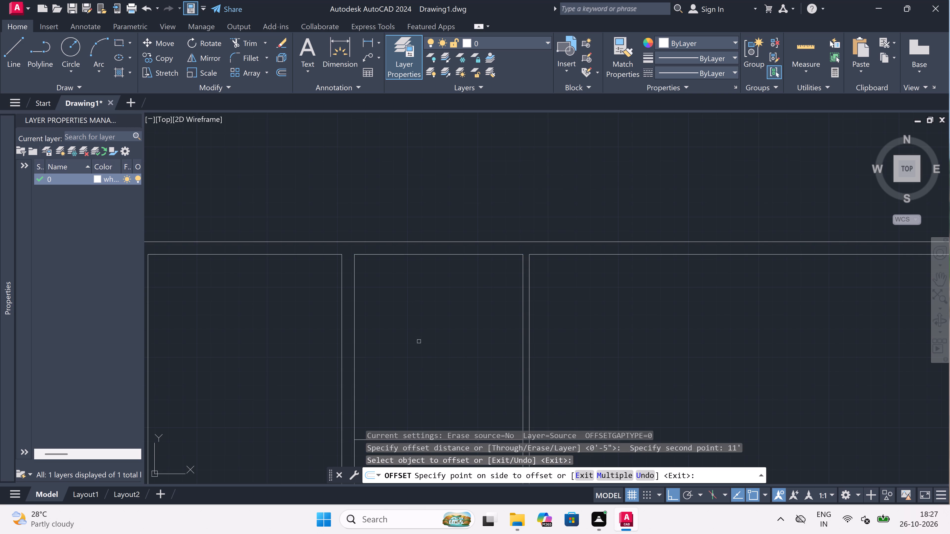
{"action": "scroll", "coordinate": [419, 341], "scroll_direction": "down", "scroll_amount": 5}
{"action": "scroll", "coordinate": [419, 362], "scroll_direction": "up", "scroll_amount": 2}
{"action": "scroll", "coordinate": [418, 324], "scroll_direction": "up", "scroll_amount": 3}
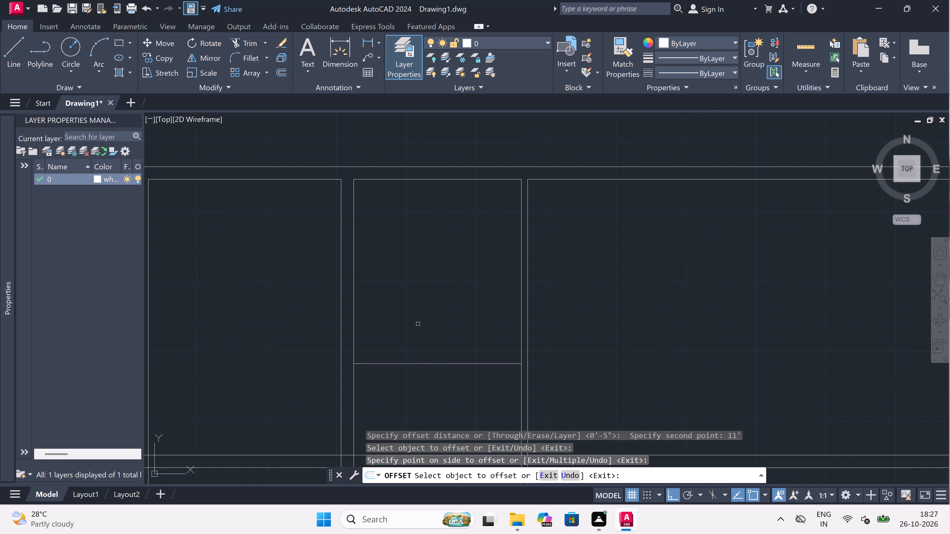
{"action": "key", "text": "Escape"}
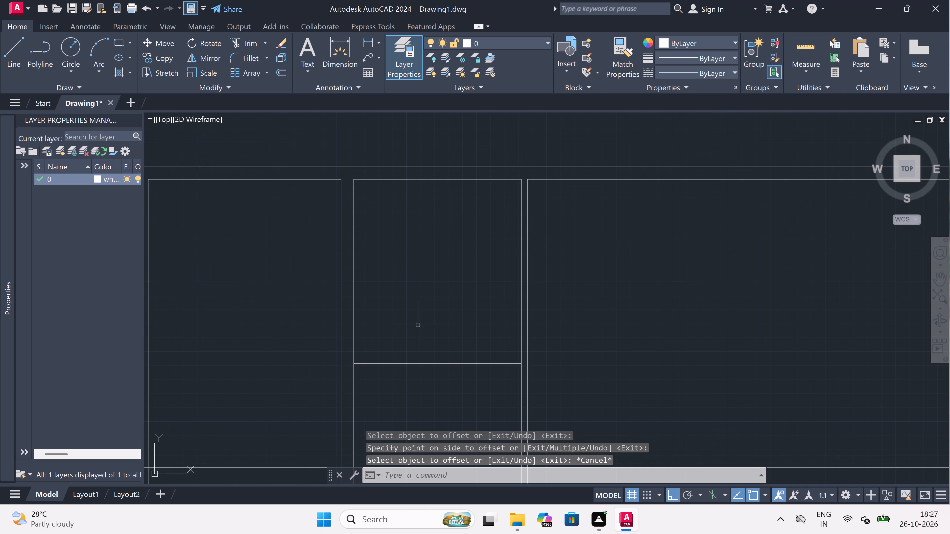
Offset the horizontal line between the 9" and 4.5" vertical walls 4.5" downward to form a thin partition.
{"action": "key", "text": "space"}
{"action": "scroll", "coordinate": [418, 325], "scroll_direction": "down", "scroll_amount": 2}
{"action": "scroll", "coordinate": [417, 344], "scroll_direction": "up", "scroll_amount": 2}
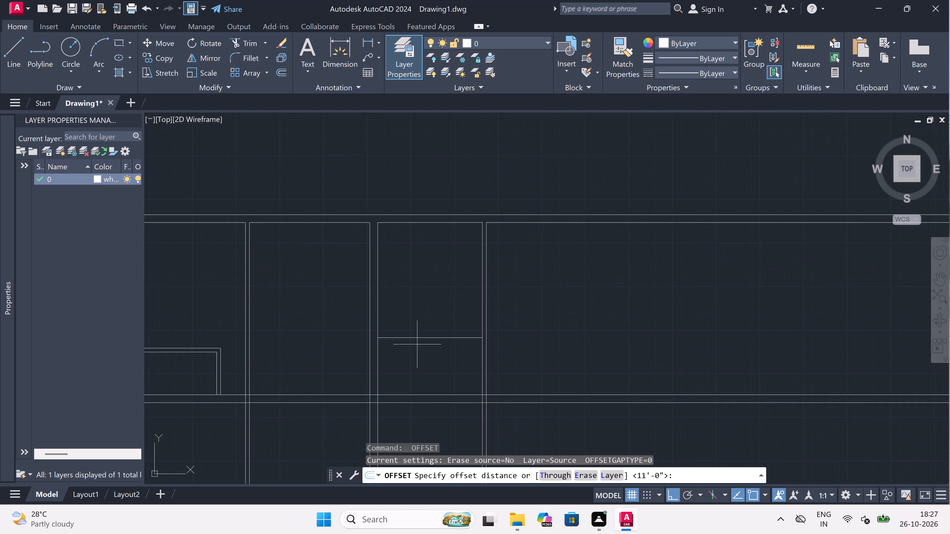
{"action": "left_click", "coordinate": [416, 333]}
{"action": "scroll", "coordinate": [419, 347], "scroll_direction": "up", "scroll_amount": 2}
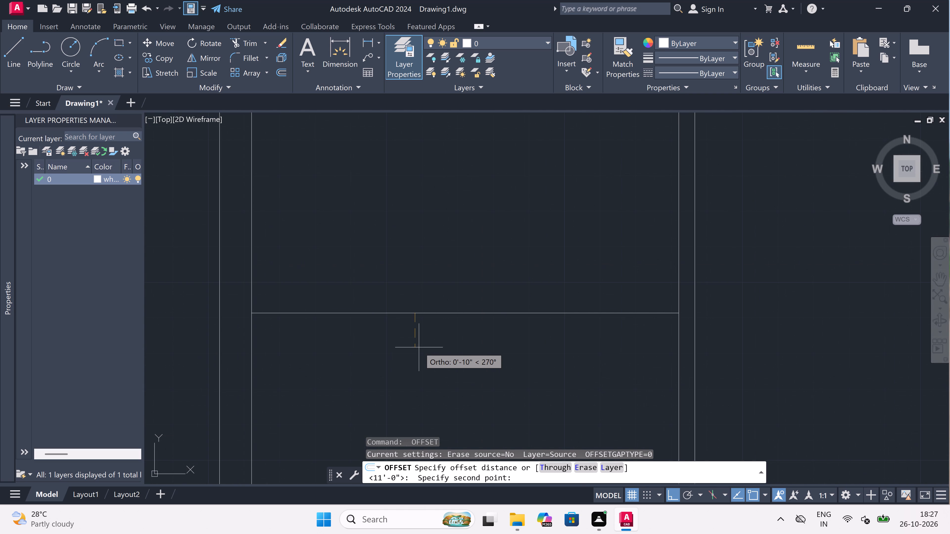
{"action": "type", "text": "4.5"}
{"action": "type", "text": "\""}
{"action": "key", "text": "space"}
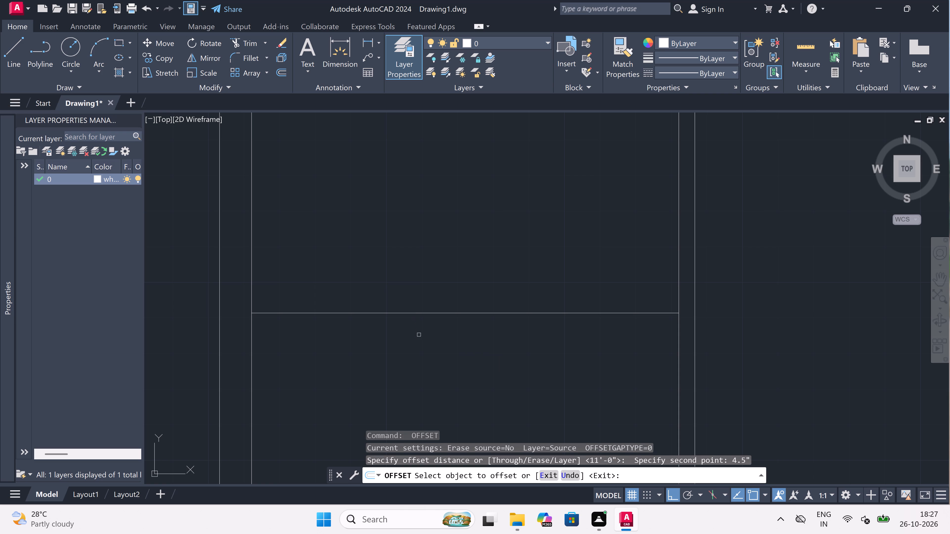
{"action": "left_click_drag", "start_coordinate": [419, 312], "coordinate": [419, 350]}
{"action": "left_click", "coordinate": [416, 366]}
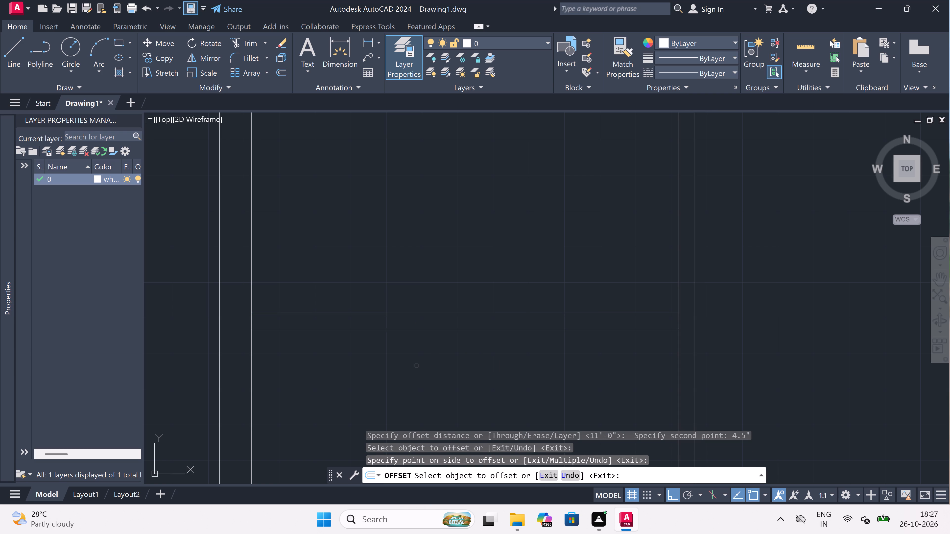
{"action": "scroll", "coordinate": [390, 329], "scroll_direction": "down", "scroll_amount": 3}
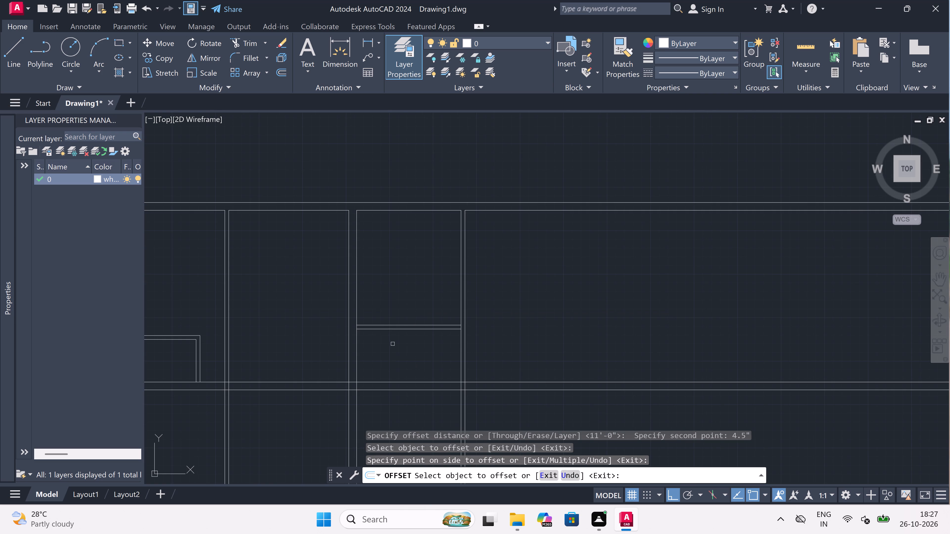
{"action": "key", "text": "Escape"}
Offset the right face of the 4.5" vertical wall 4'9" to the right.
{"action": "scroll", "coordinate": [393, 342], "scroll_direction": "down", "scroll_amount": 1}
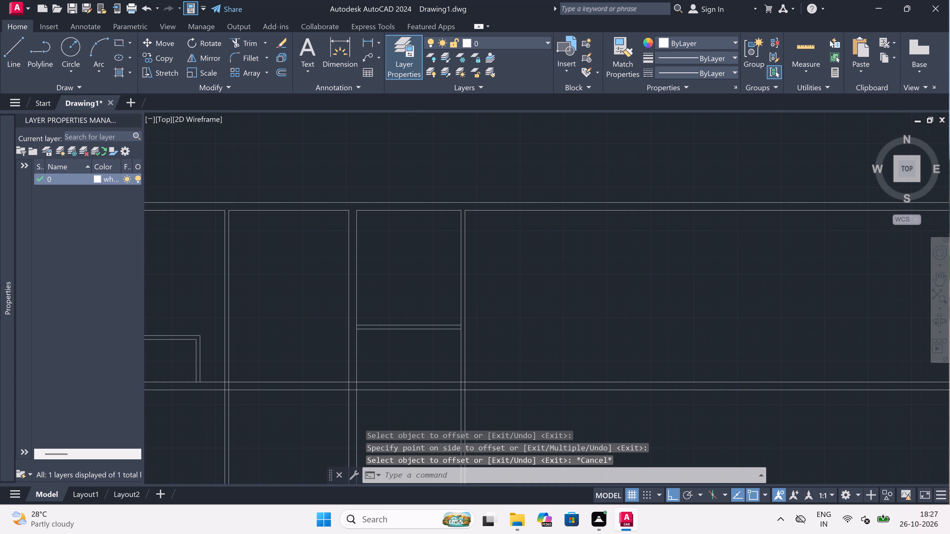
{"action": "scroll", "coordinate": [393, 342], "scroll_direction": "down", "scroll_amount": 1}
{"action": "scroll", "coordinate": [425, 319], "scroll_direction": "up", "scroll_amount": 1}
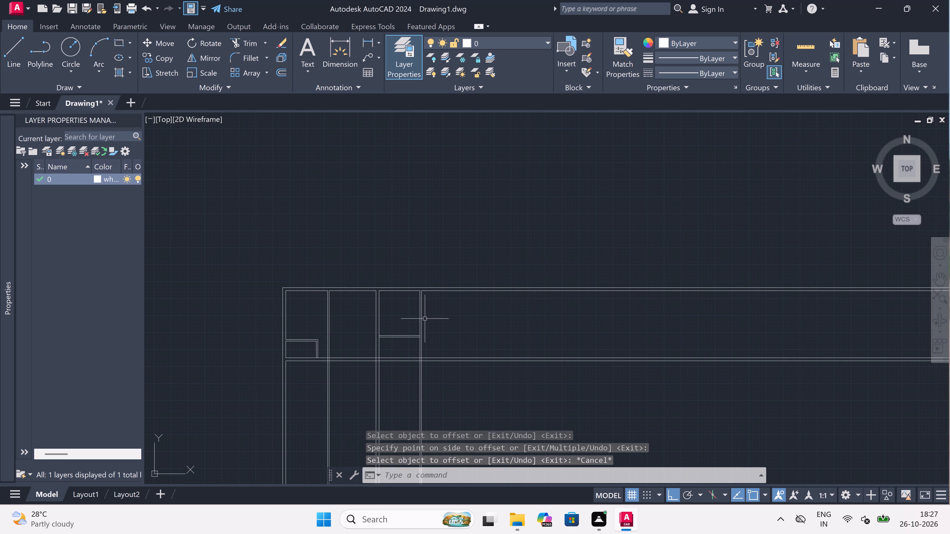
{"action": "scroll", "coordinate": [425, 319], "scroll_direction": "up", "scroll_amount": 1}
{"action": "scroll", "coordinate": [468, 316], "scroll_direction": "up", "scroll_amount": 1}
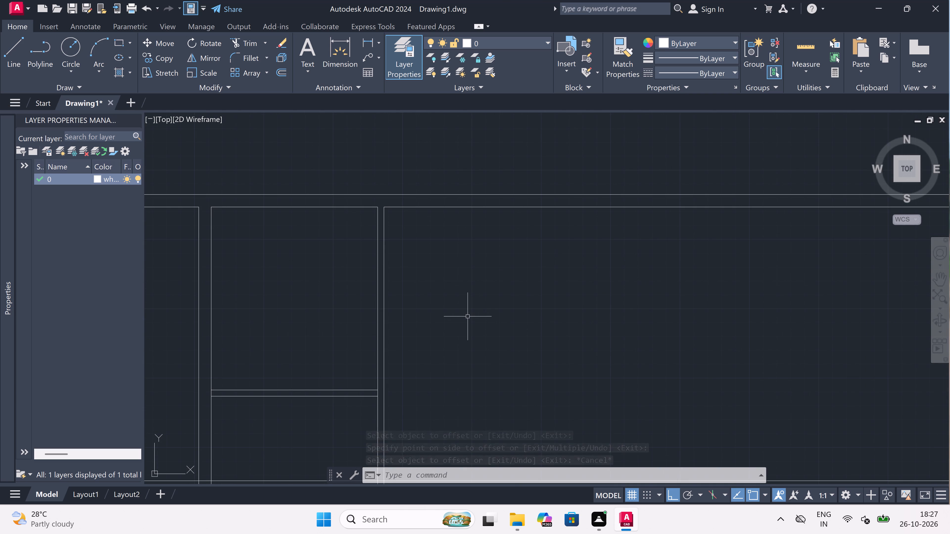
{"action": "type", "text": "o"}
{"action": "key", "text": "space"}
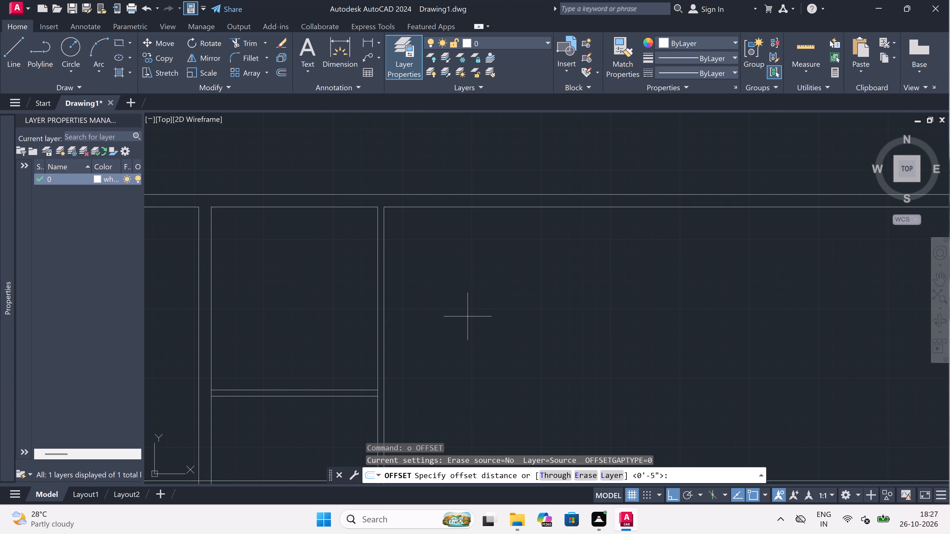
{"action": "left_click", "coordinate": [383, 290]}
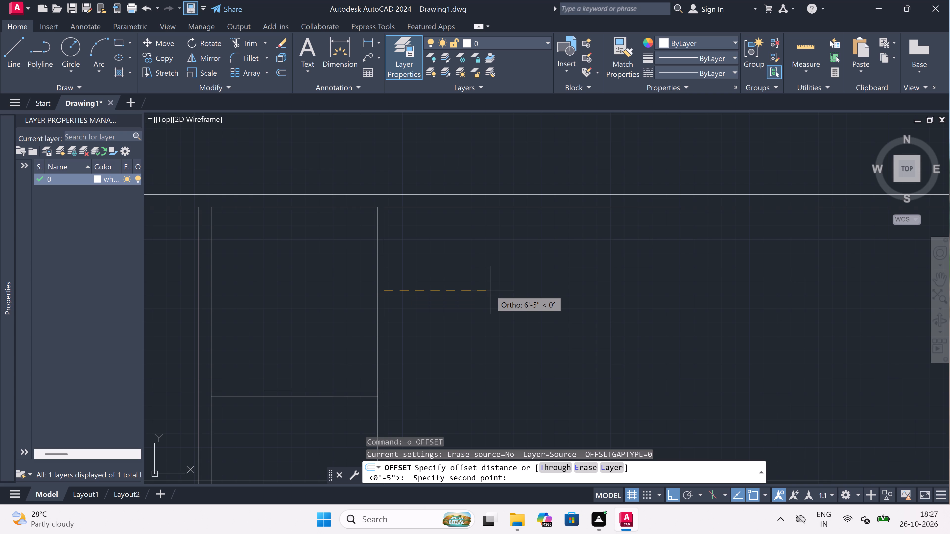
{"action": "type", "text": "4'9"}
{"action": "type", "text": "\""}
{"action": "key", "text": "space"}
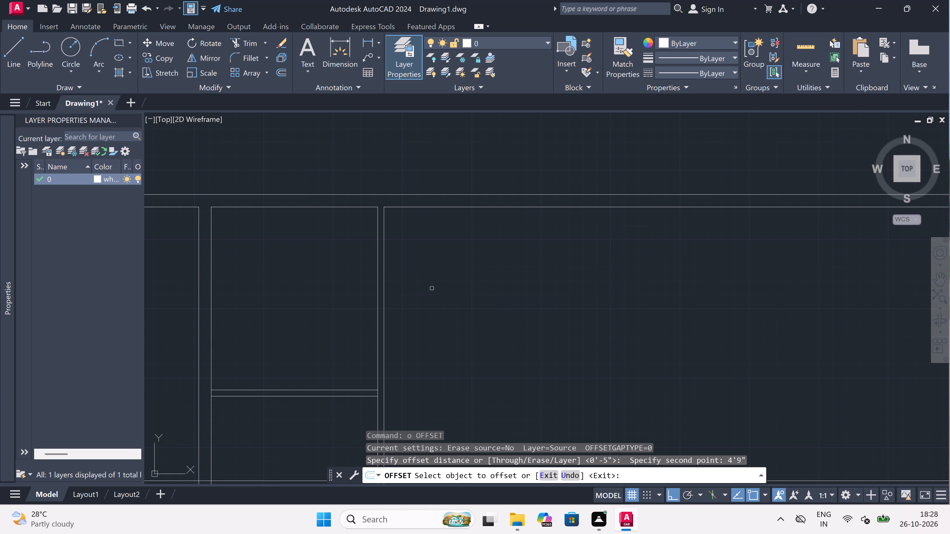
{"action": "left_click_drag", "start_coordinate": [384, 284], "coordinate": [478, 284]}
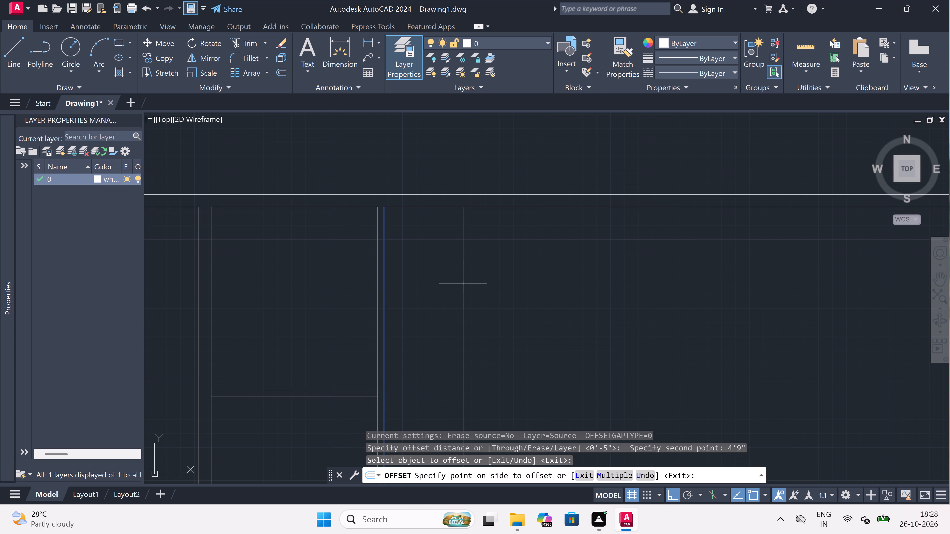
{"action": "left_click", "coordinate": [540, 279]}
{"action": "key", "text": "Escape"}
Offset the newest vertical line 9" to the right to form the right exterior wall.
{"action": "key", "text": "space"}
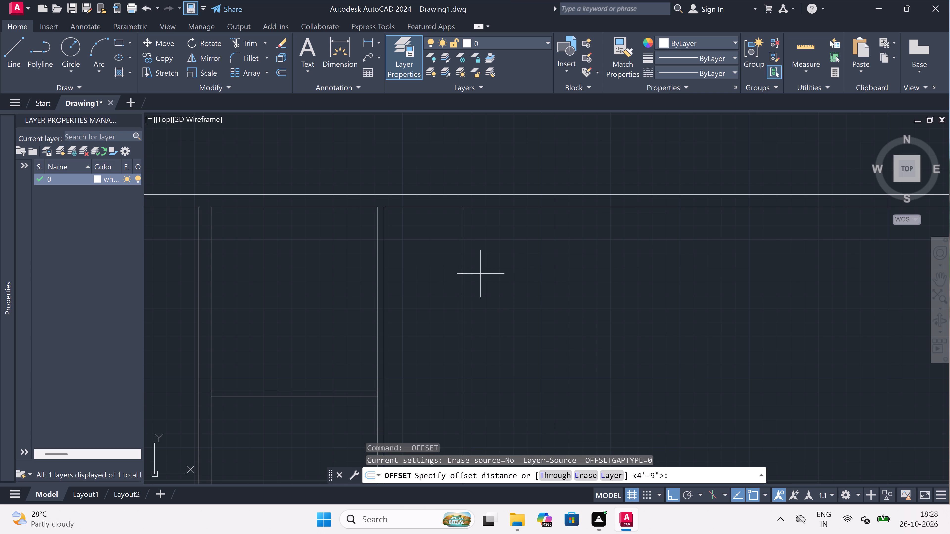
{"action": "left_click_drag", "start_coordinate": [466, 269], "coordinate": [469, 269]}
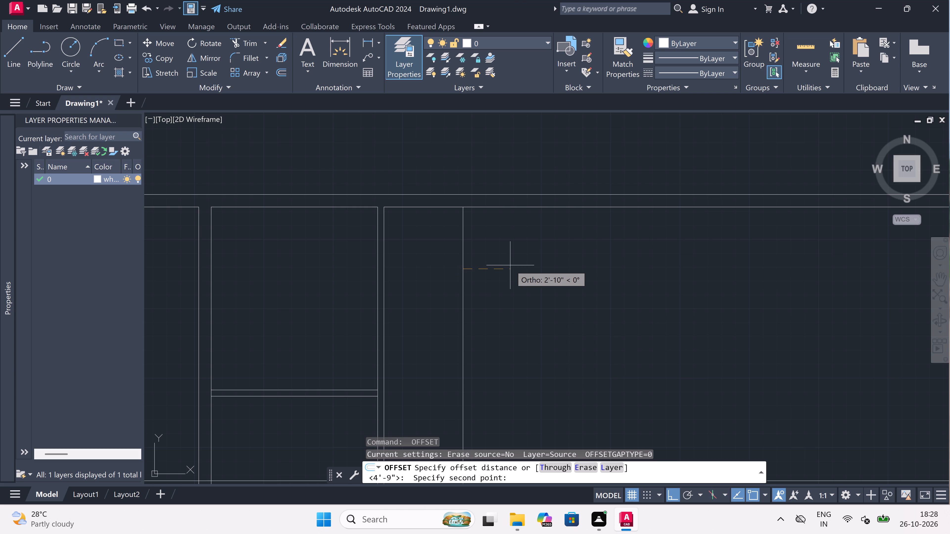
{"action": "key", "text": "9"}
{"action": "type", "text": "\""}
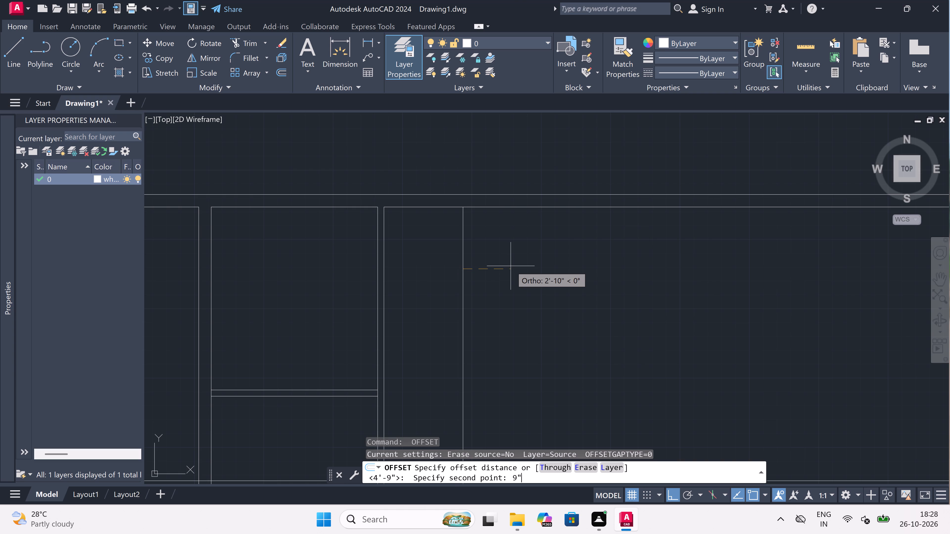
{"action": "key", "text": "space"}
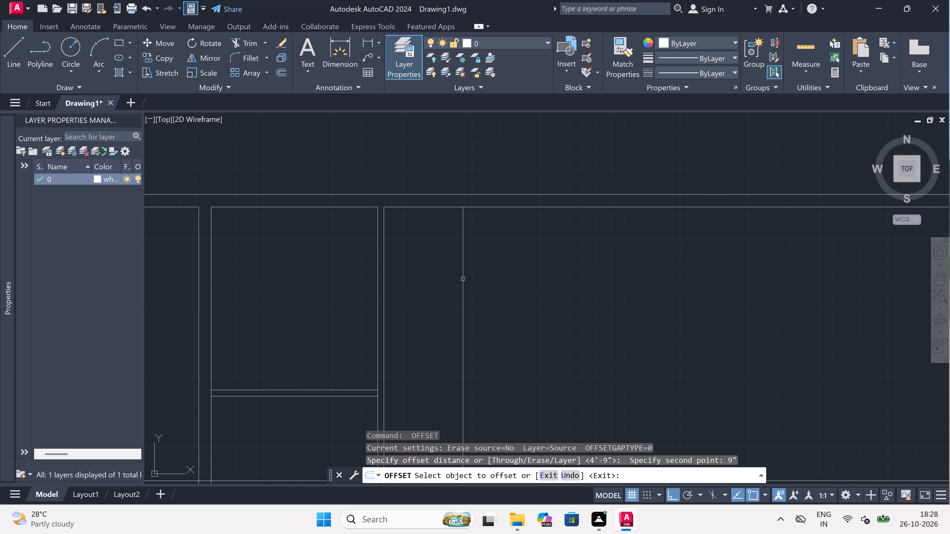
{"action": "left_click_drag", "start_coordinate": [462, 277], "coordinate": [495, 270]}
{"action": "left_click", "coordinate": [500, 268]}
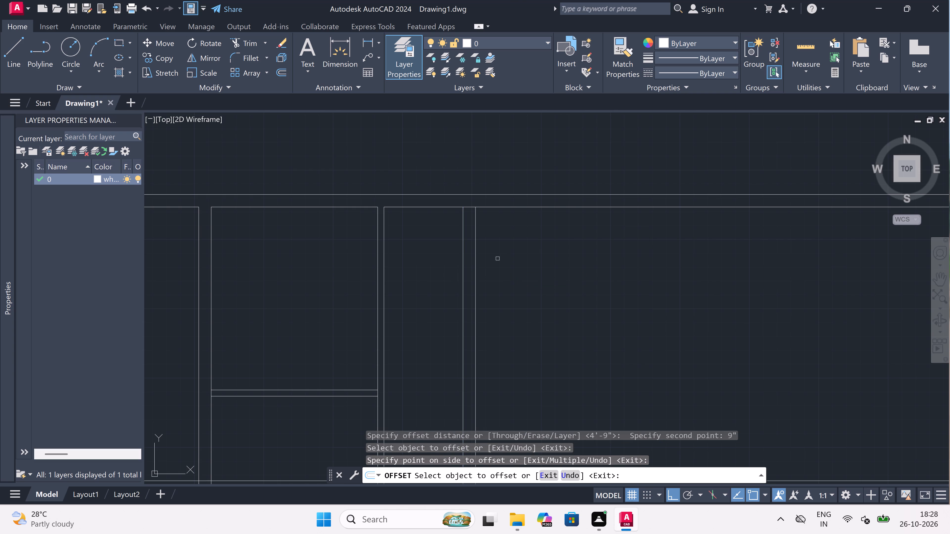
{"action": "scroll", "coordinate": [471, 185], "scroll_direction": "up", "scroll_amount": 1}
{"action": "key", "text": "Escape"}
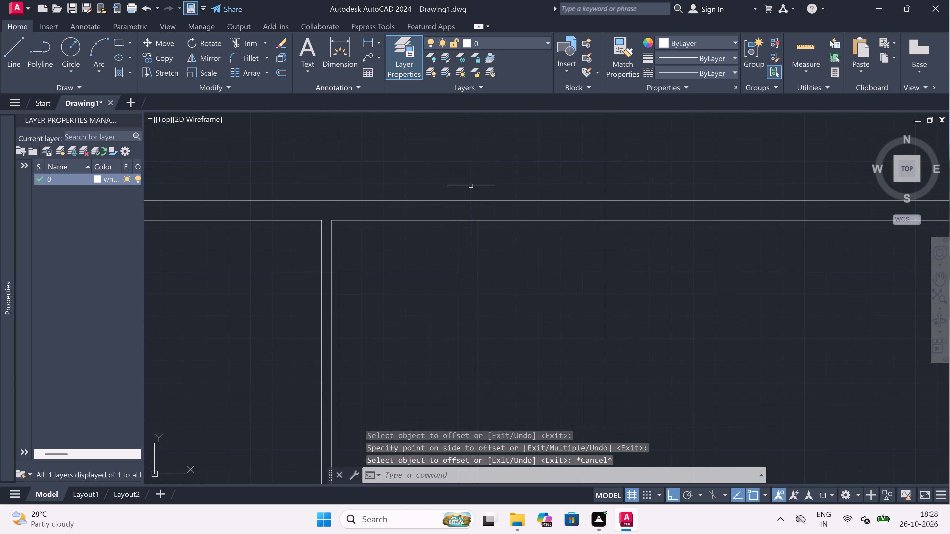
Extend the right exterior wall's outer line up to the top exterior wall's outer line.
{"action": "type", "text": "ex"}
{"action": "key", "text": "space"}
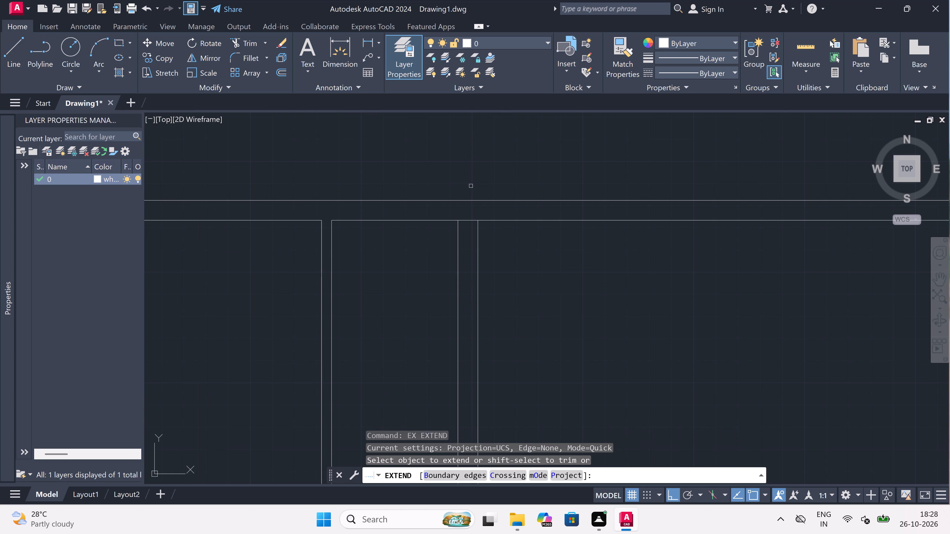
{"action": "left_click", "coordinate": [478, 225]}
{"action": "key", "text": "Escape"}
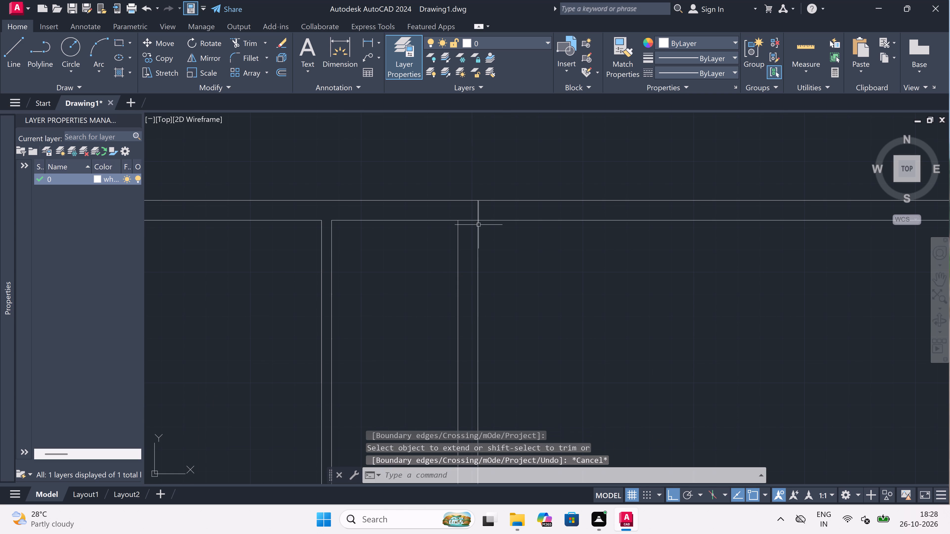
Trim the top exterior wall's inner line between the two faces of the right exterior wall.
{"action": "type", "text": "tr"}
{"action": "key", "text": "space"}
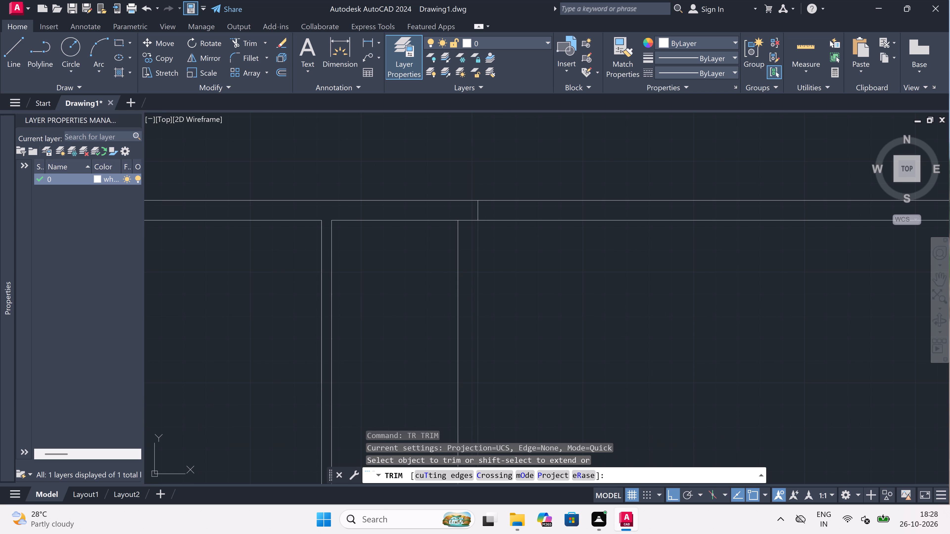
{"action": "left_click", "coordinate": [473, 218]}
{"action": "left_click", "coordinate": [473, 225]}
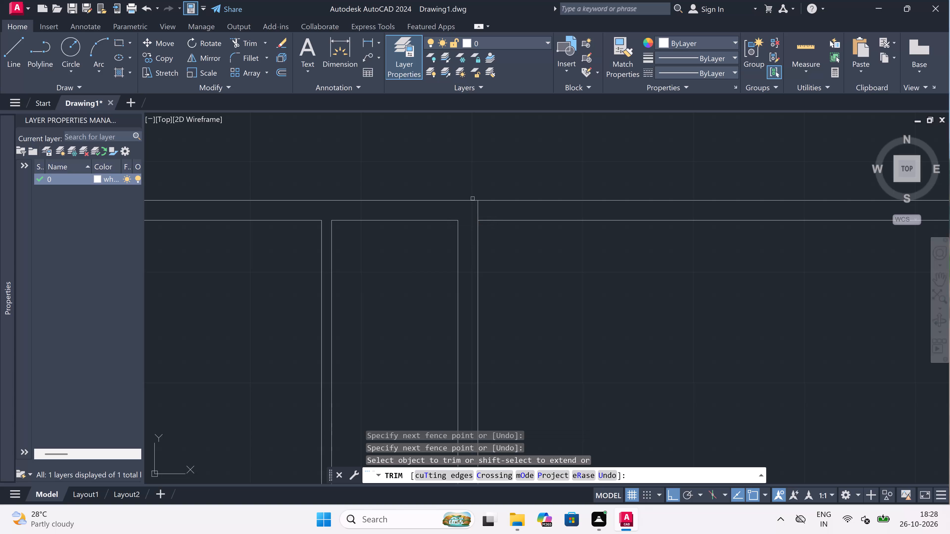
Trim all horizontal wall lines that run past the right exterior wall's outer face, using a fence across them.
{"action": "scroll", "coordinate": [488, 179], "scroll_direction": "down", "scroll_amount": 1}
{"action": "left_click", "coordinate": [489, 179]}
{"action": "scroll", "coordinate": [501, 209], "scroll_direction": "down", "scroll_amount": 3}
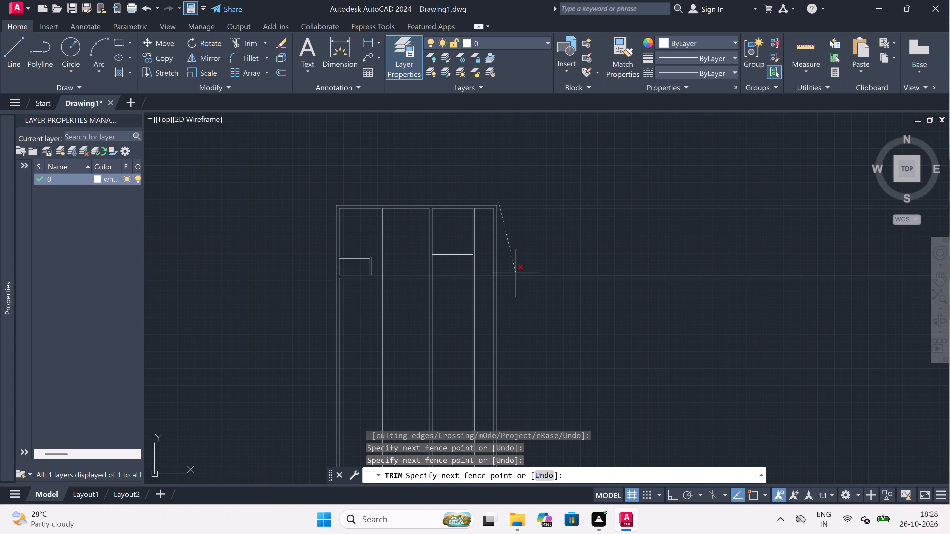
{"action": "scroll", "coordinate": [516, 273], "scroll_direction": "up", "scroll_amount": 2}
{"action": "left_click", "coordinate": [501, 301]}
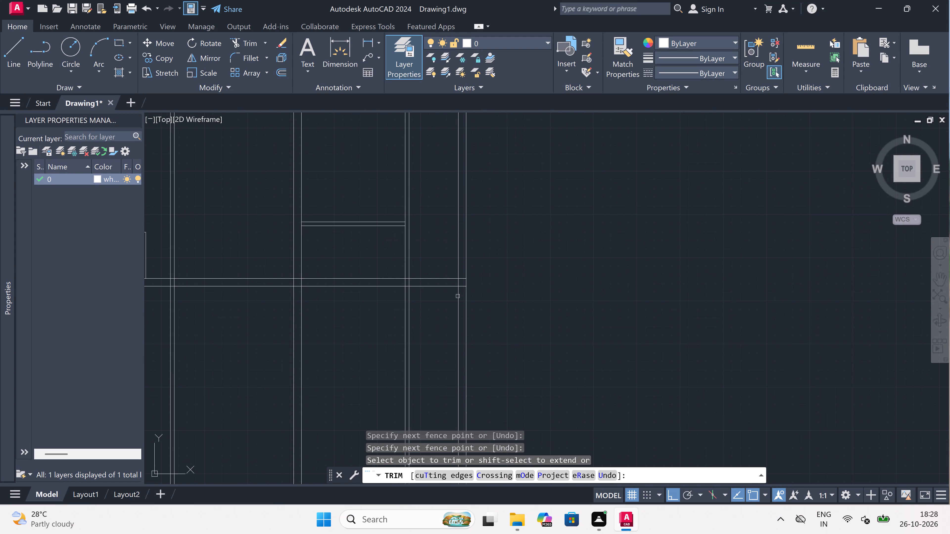
Trim both lines of the long horizontal wall between the 9" interior wall and the 4.5" vertical wall.
{"action": "scroll", "coordinate": [422, 291], "scroll_direction": "down", "scroll_amount": 3}
{"action": "scroll", "coordinate": [414, 254], "scroll_direction": "up", "scroll_amount": 3}
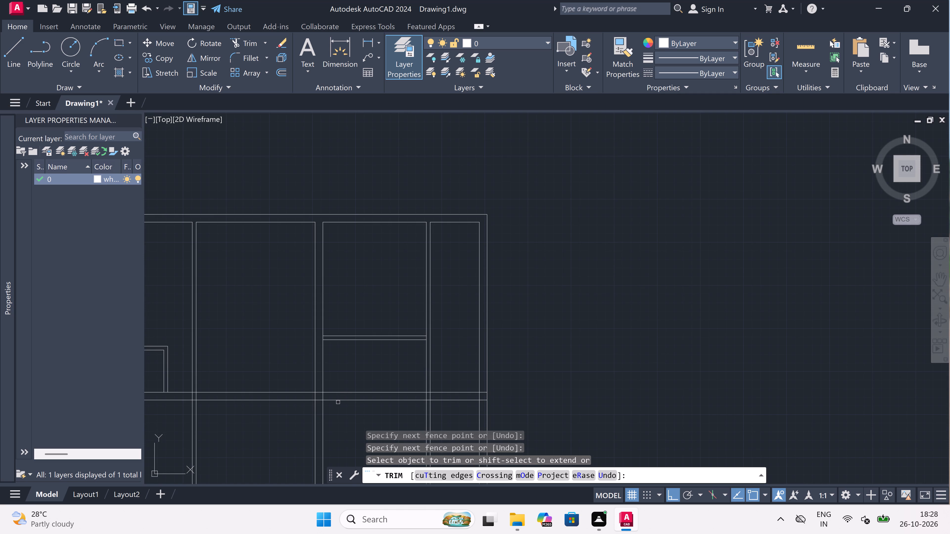
{"action": "left_click", "coordinate": [337, 374]}
{"action": "left_click", "coordinate": [337, 445]}
{"action": "scroll", "coordinate": [386, 372], "scroll_direction": "down", "scroll_amount": 1}
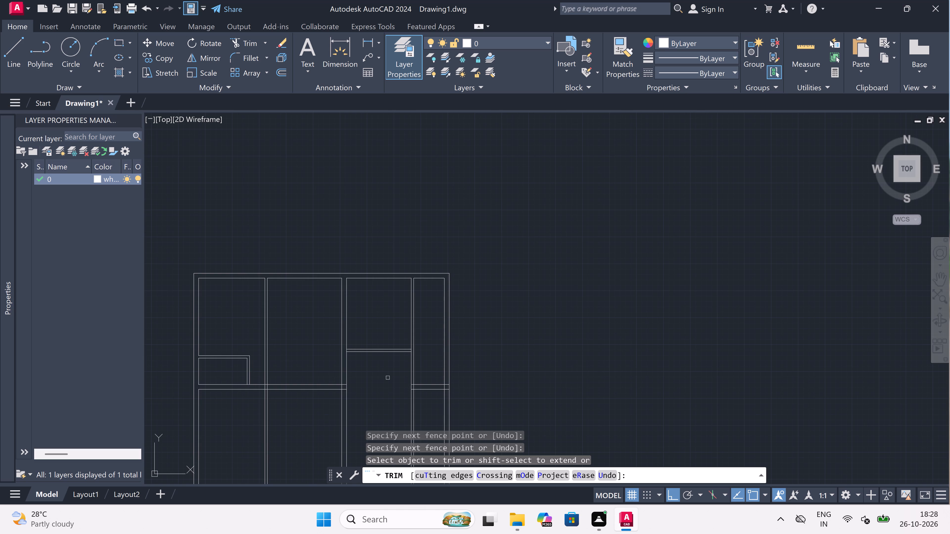
{"action": "scroll", "coordinate": [394, 405], "scroll_direction": "up", "scroll_amount": 1}
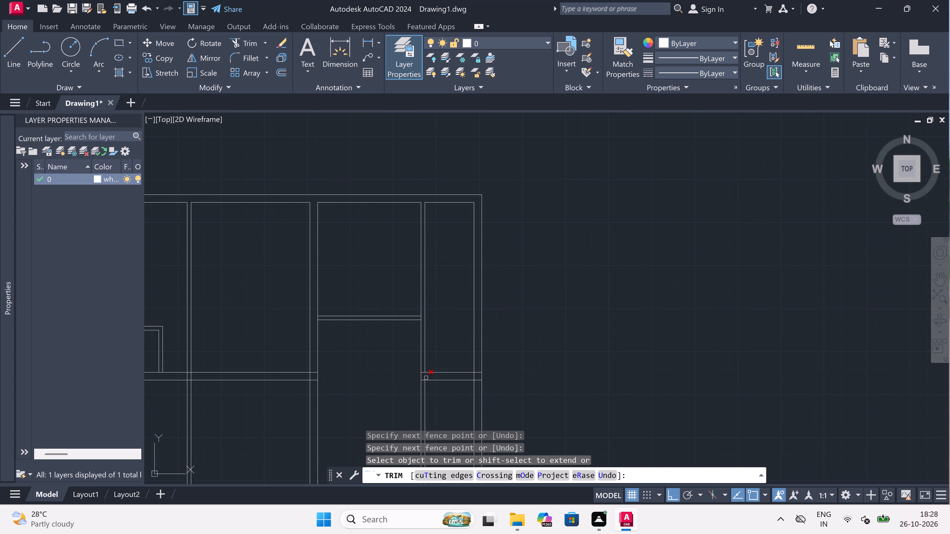
{"action": "scroll", "coordinate": [430, 374], "scroll_direction": "up", "scroll_amount": 1}
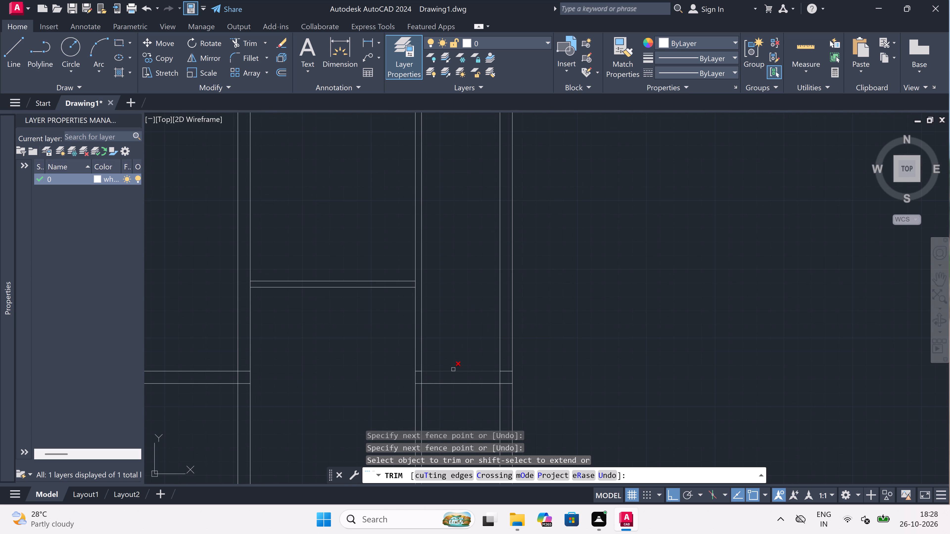
{"action": "key", "text": "Escape"}
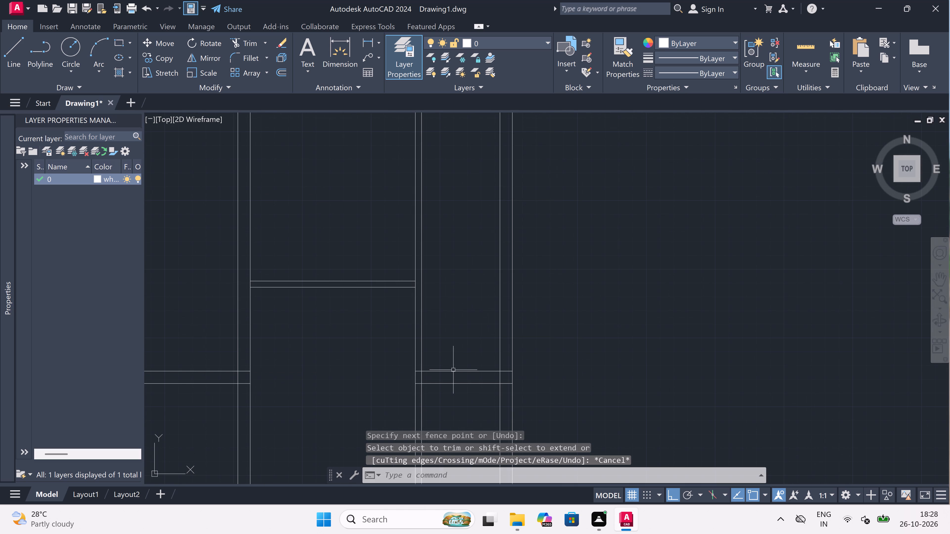
Erase the two leftover horizontal wall segments between the 4.5" vertical wall and the right exterior wall.
{"action": "scroll", "coordinate": [453, 370], "scroll_direction": "up", "scroll_amount": 1}
{"action": "left_click_drag", "start_coordinate": [473, 344], "coordinate": [473, 349]}
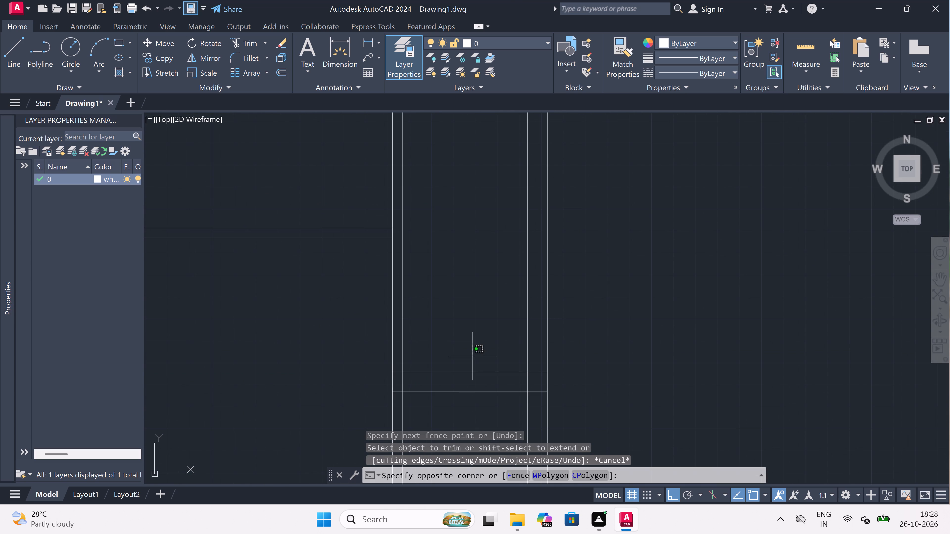
{"action": "left_click", "coordinate": [450, 418]}
{"action": "key", "text": "Delete"}
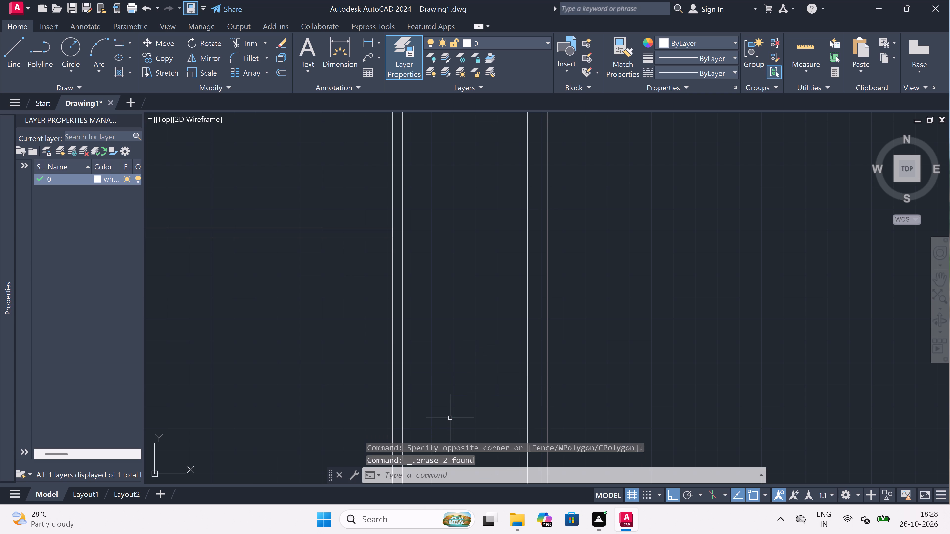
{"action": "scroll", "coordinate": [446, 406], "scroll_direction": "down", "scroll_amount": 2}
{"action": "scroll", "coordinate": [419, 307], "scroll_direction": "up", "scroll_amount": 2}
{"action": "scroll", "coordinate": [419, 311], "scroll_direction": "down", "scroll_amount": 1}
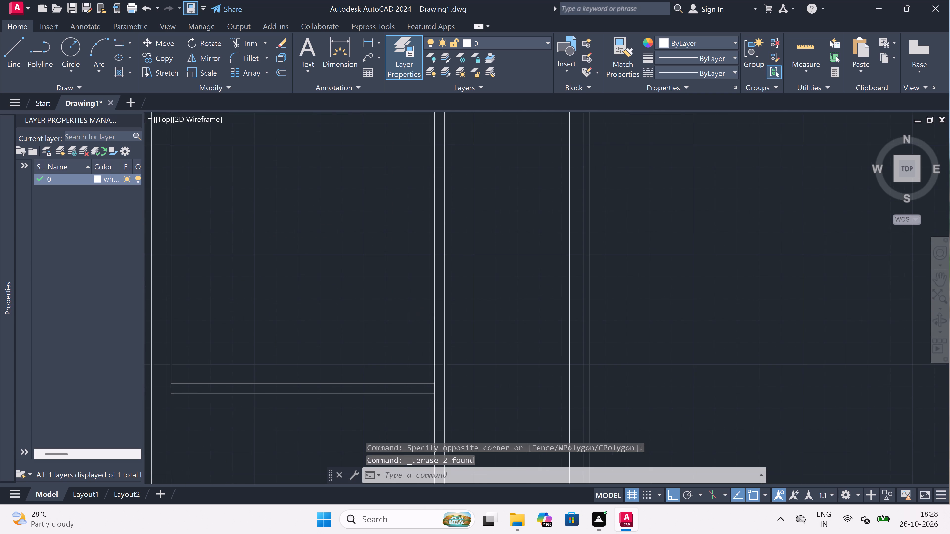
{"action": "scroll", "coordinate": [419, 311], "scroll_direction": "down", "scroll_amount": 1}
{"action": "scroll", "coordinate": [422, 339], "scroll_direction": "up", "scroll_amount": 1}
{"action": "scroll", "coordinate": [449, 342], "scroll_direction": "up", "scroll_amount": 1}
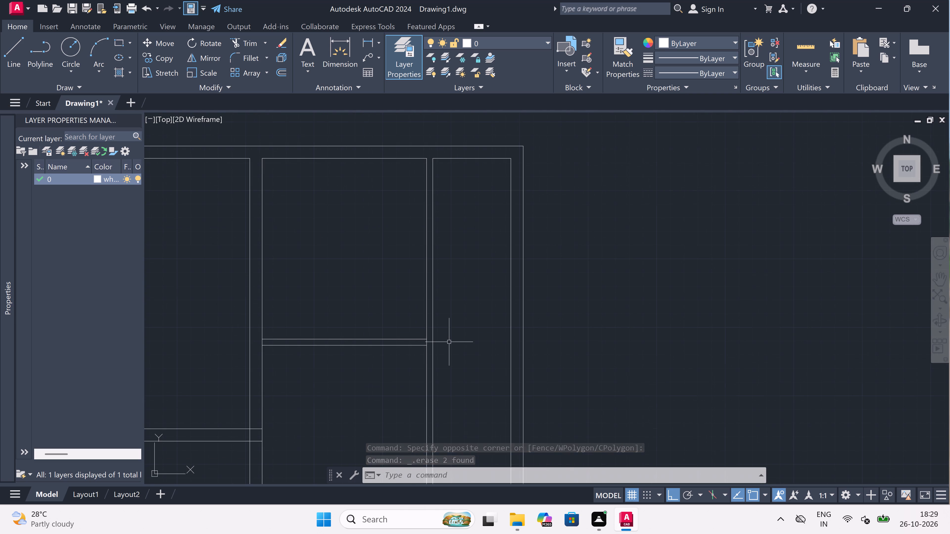
Extend both lines of the horizontal wall across to the far face of the 4.5" vertical wall.
{"action": "type", "text": "ex"}
{"action": "key", "text": "space"}
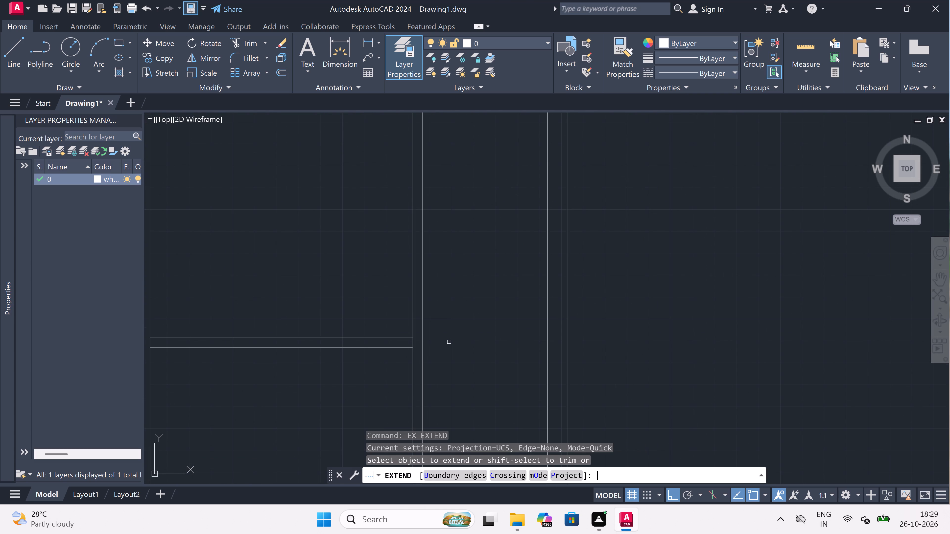
{"action": "left_click", "coordinate": [385, 316]}
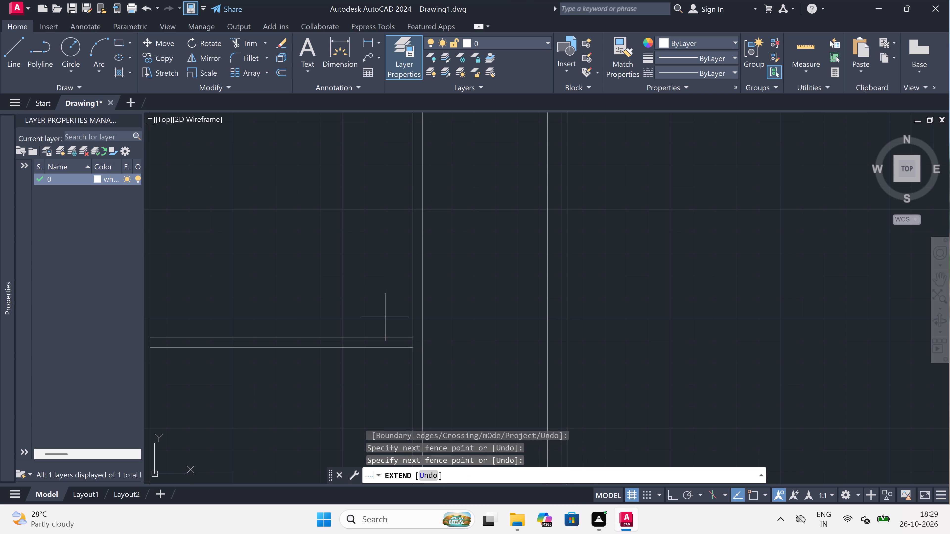
{"action": "left_click", "coordinate": [385, 369]}
{"action": "scroll", "coordinate": [399, 345], "scroll_direction": "down", "scroll_amount": 2}
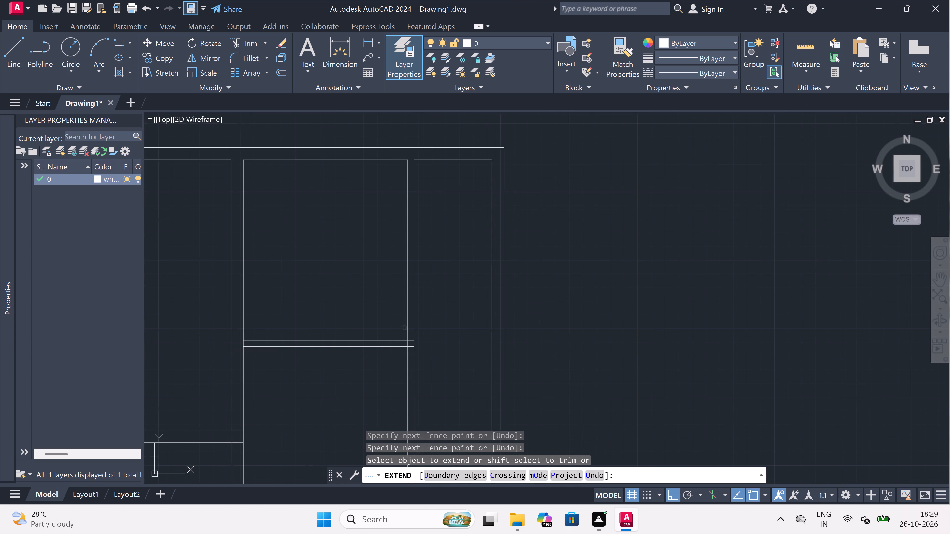
{"action": "scroll", "coordinate": [414, 292], "scroll_direction": "up", "scroll_amount": 1}
{"action": "key", "text": "Escape"}
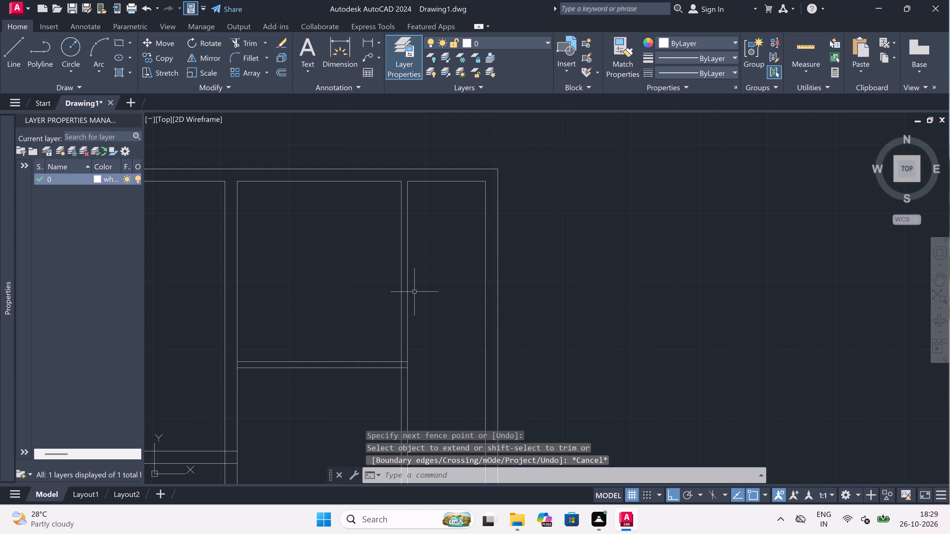
Offset the top exterior wall's inner line 8'9" downward in the narrow upper-right bay.
{"action": "type", "text": "o"}
{"action": "key", "text": "space"}
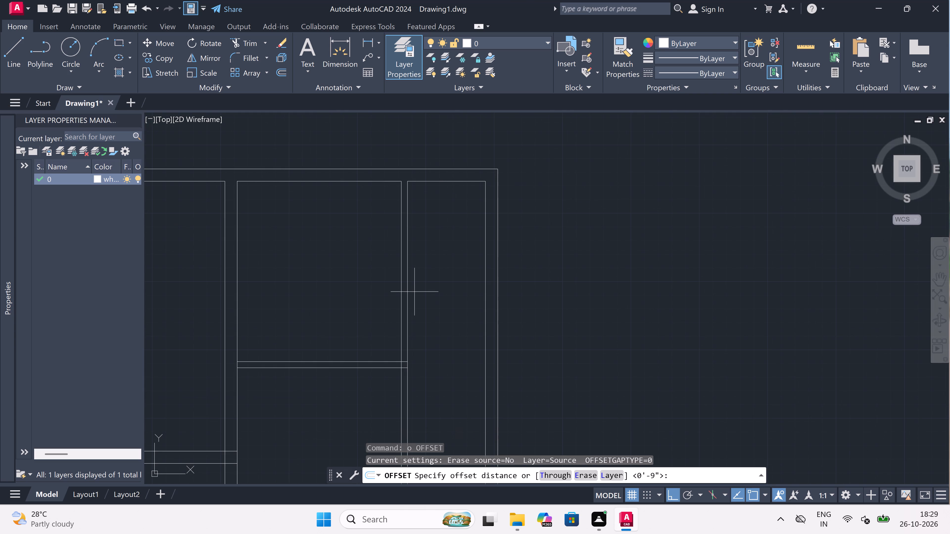
{"action": "left_click", "coordinate": [441, 179]}
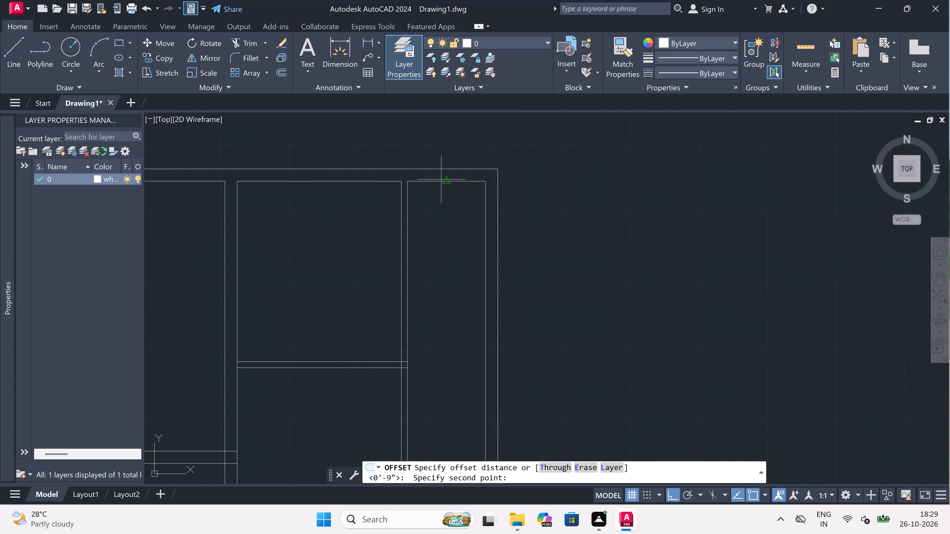
{"action": "type", "text": "8'9"}
{"action": "type", "text": "\""}
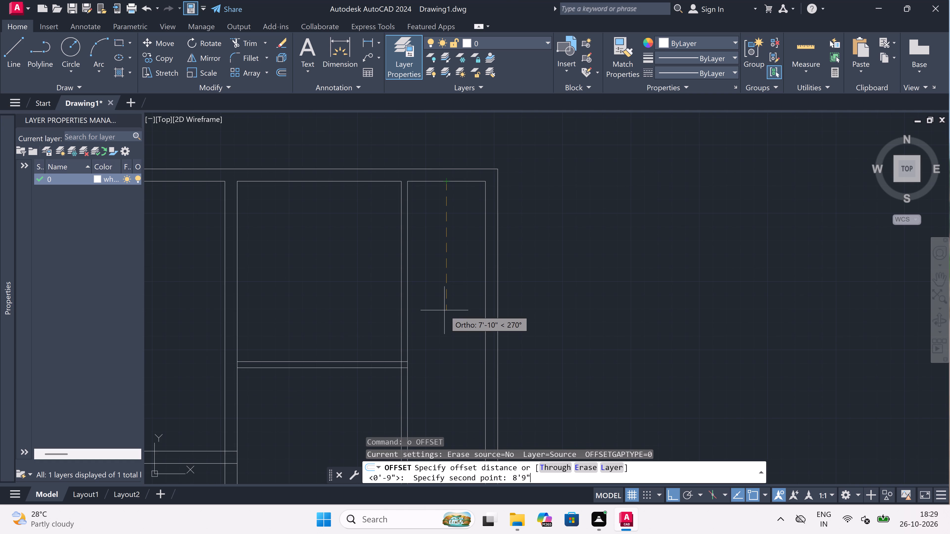
{"action": "key", "text": "space"}
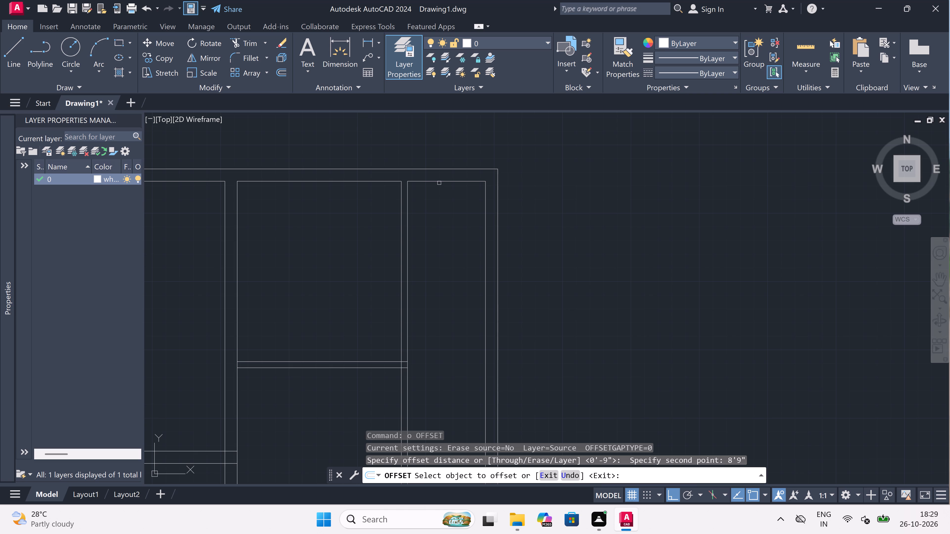
{"action": "left_click_drag", "start_coordinate": [439, 182], "coordinate": [439, 228]}
{"action": "left_click", "coordinate": [439, 296]}
{"action": "key", "text": "Escape"}
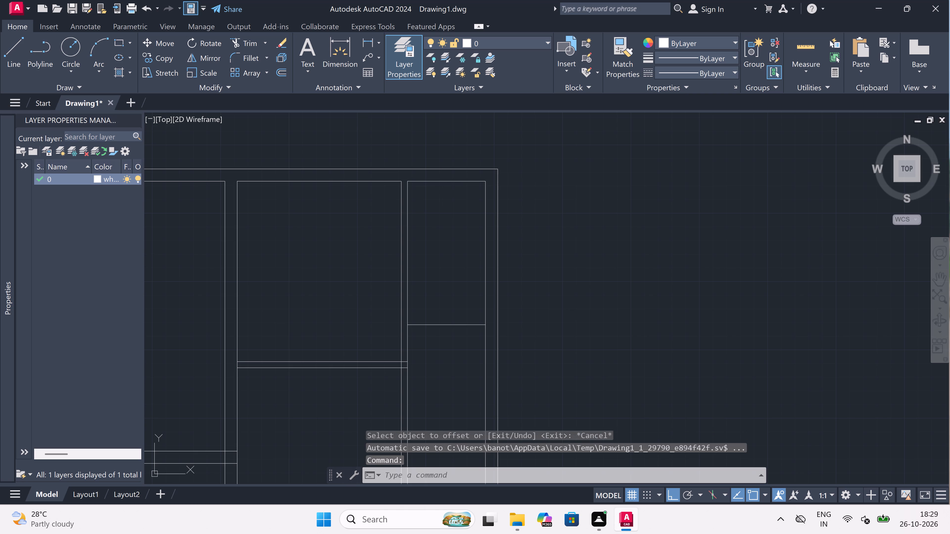
Offset the new horizontal line in the upper-right bay 4.5" downward to form the wall's second face.
{"action": "key", "text": "space"}
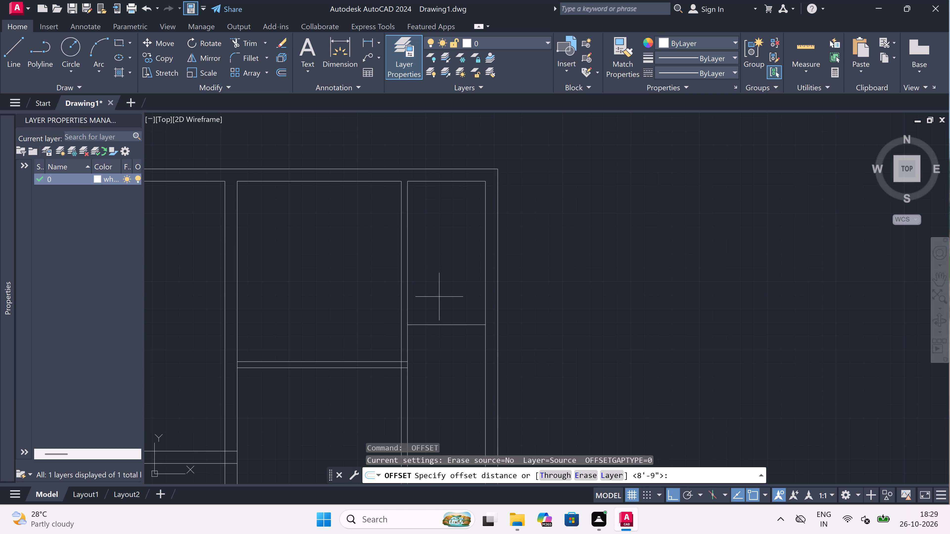
{"action": "left_click", "coordinate": [439, 325]}
{"action": "scroll", "coordinate": [440, 347], "scroll_direction": "up", "scroll_amount": 2}
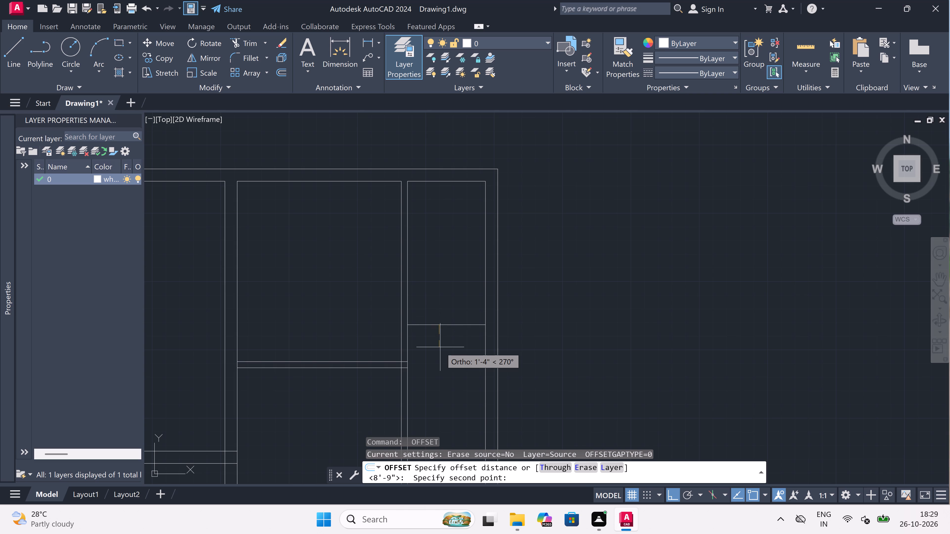
{"action": "type", "text": "4.5"}
{"action": "key", "text": "apostrophe"}
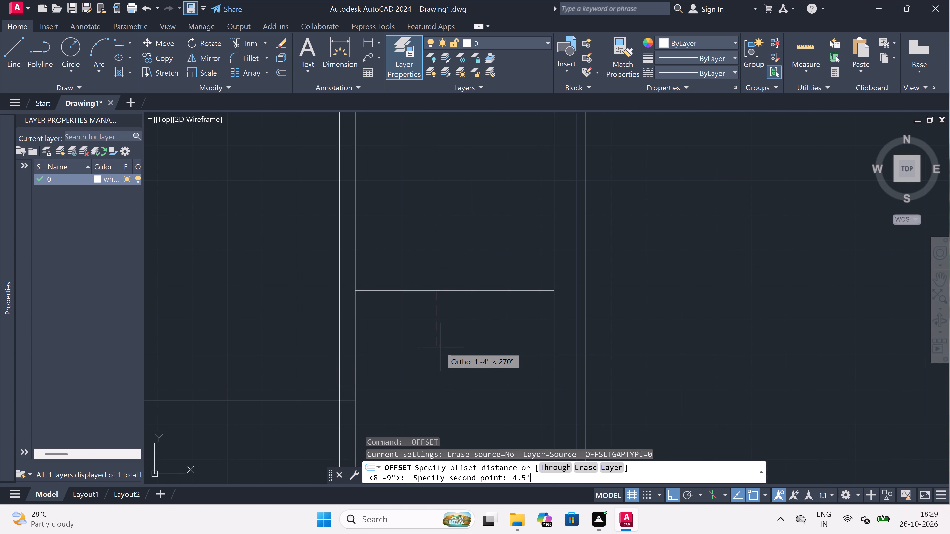
{"action": "key", "text": "BackSpace"}
{"action": "type", "text": "\""}
{"action": "key", "text": "space"}
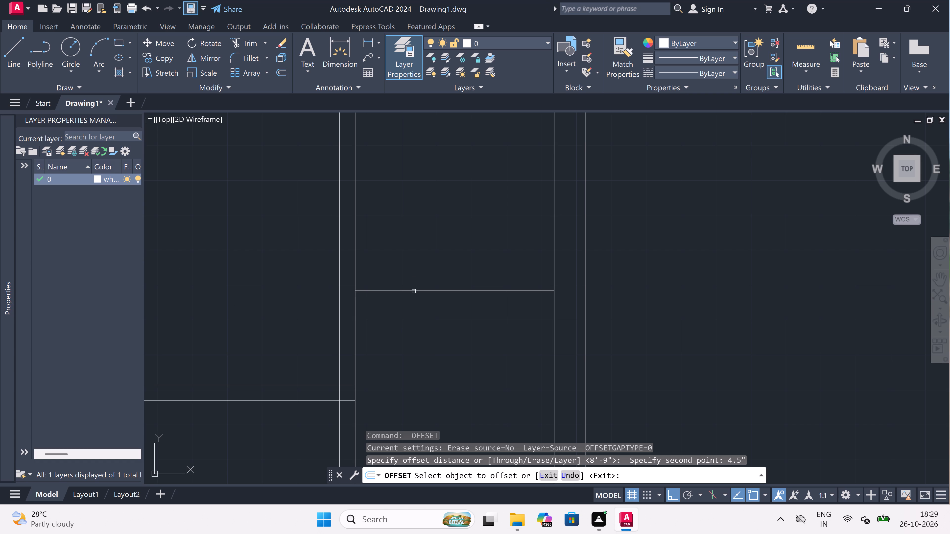
{"action": "left_click_drag", "start_coordinate": [413, 289], "coordinate": [409, 315]}
{"action": "left_click", "coordinate": [406, 328]}
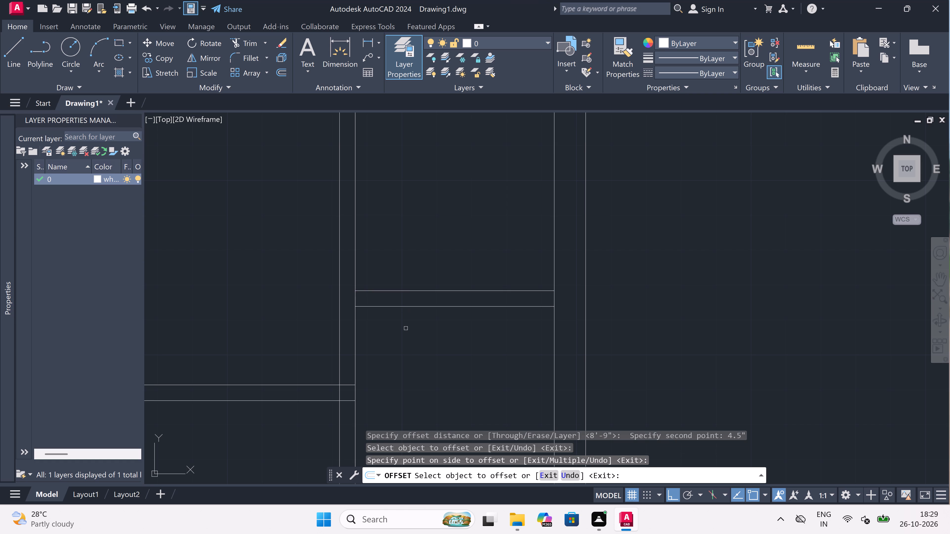
{"action": "key", "text": "Escape"}
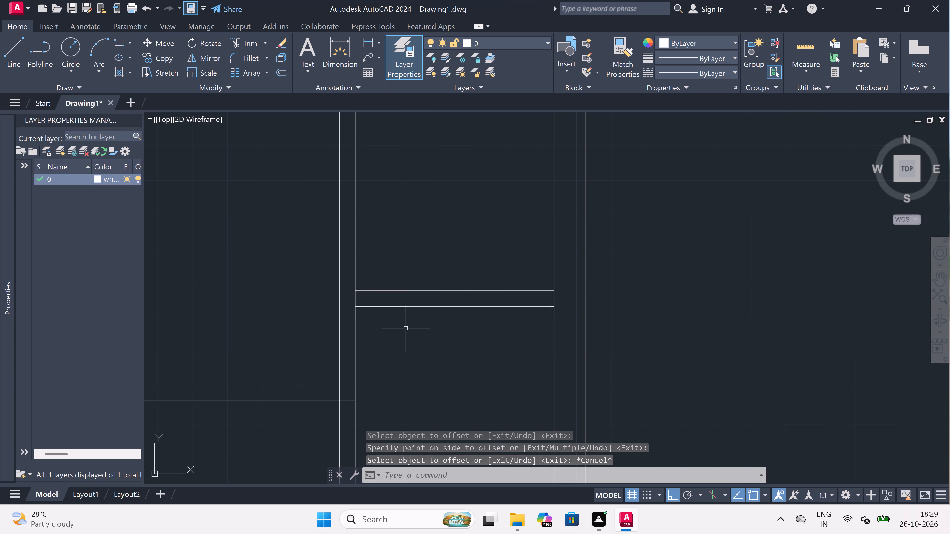
Trim both lines of the 4.5" vertical wall below the horizontal wall it meets, using a fence across them.
{"action": "scroll", "coordinate": [400, 299], "scroll_direction": "down", "scroll_amount": 4}
{"action": "scroll", "coordinate": [385, 342], "scroll_direction": "up", "scroll_amount": 1}
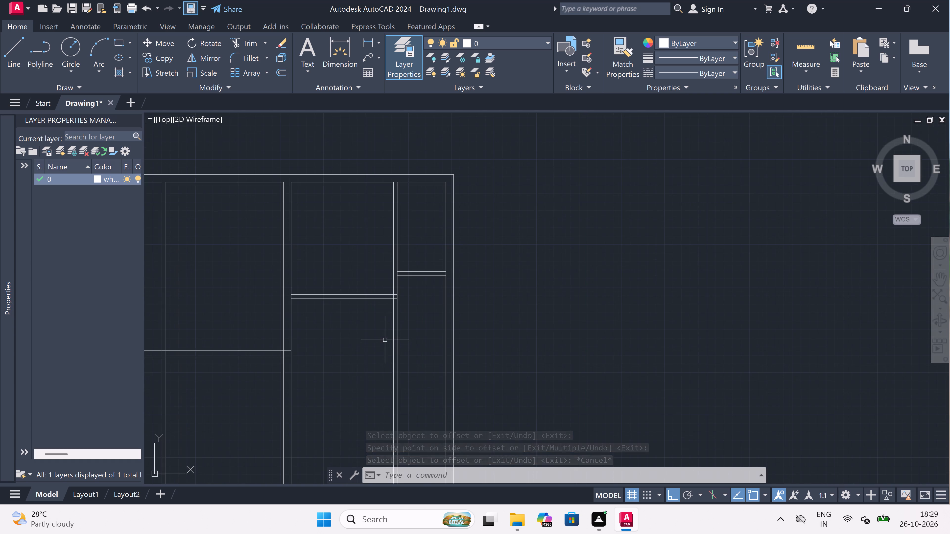
{"action": "scroll", "coordinate": [407, 294], "scroll_direction": "up", "scroll_amount": 1}
{"action": "type", "text": "tr"}
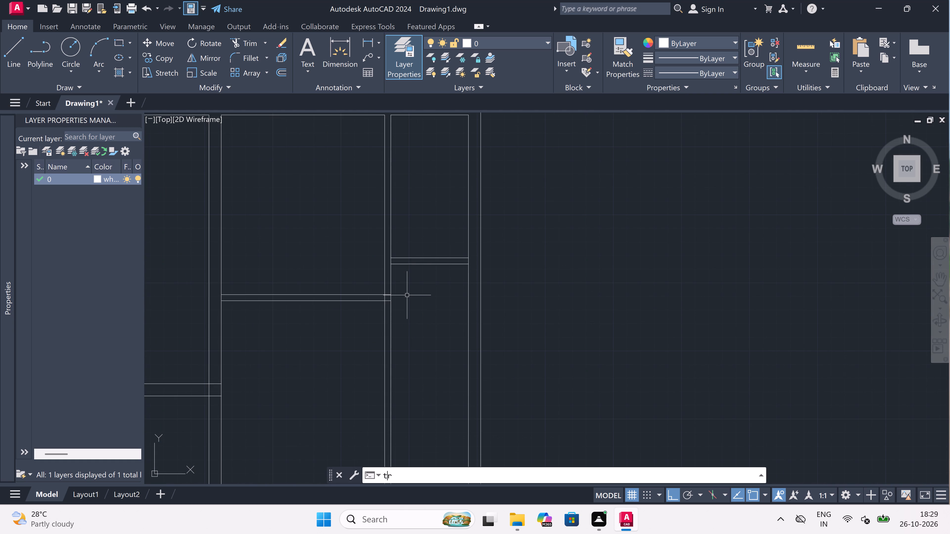
{"action": "key", "text": "space"}
{"action": "left_click", "coordinate": [394, 328]}
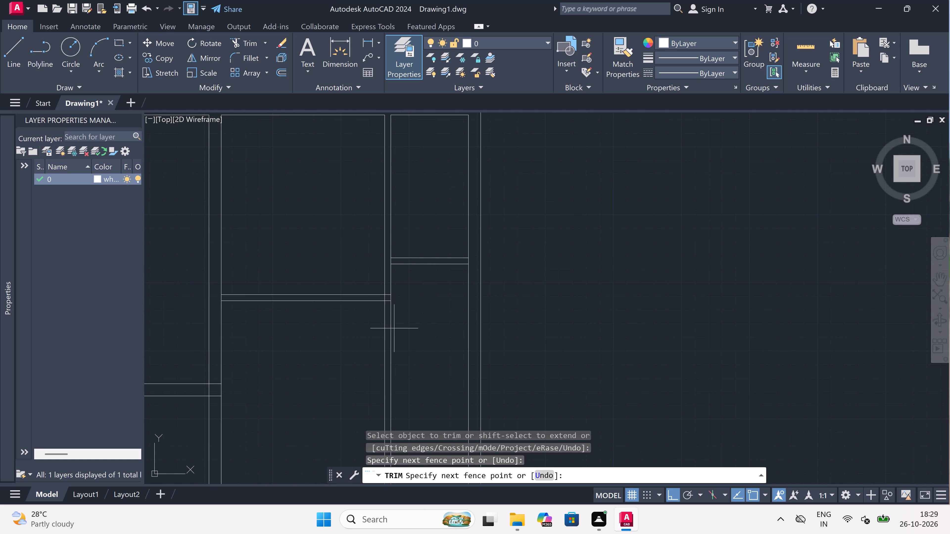
{"action": "left_click", "coordinate": [371, 342]}
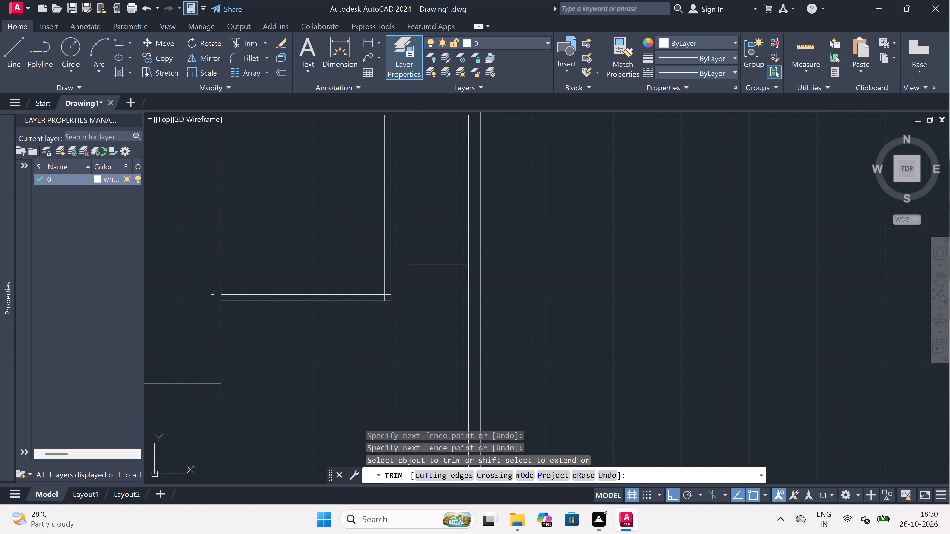
Trim the 9" interior wall's right face between the two lines of the adjoining 4.5" horizontal wall.
{"action": "scroll", "coordinate": [213, 293], "scroll_direction": "up", "scroll_amount": 1}
{"action": "scroll", "coordinate": [231, 301], "scroll_direction": "up", "scroll_amount": 1}
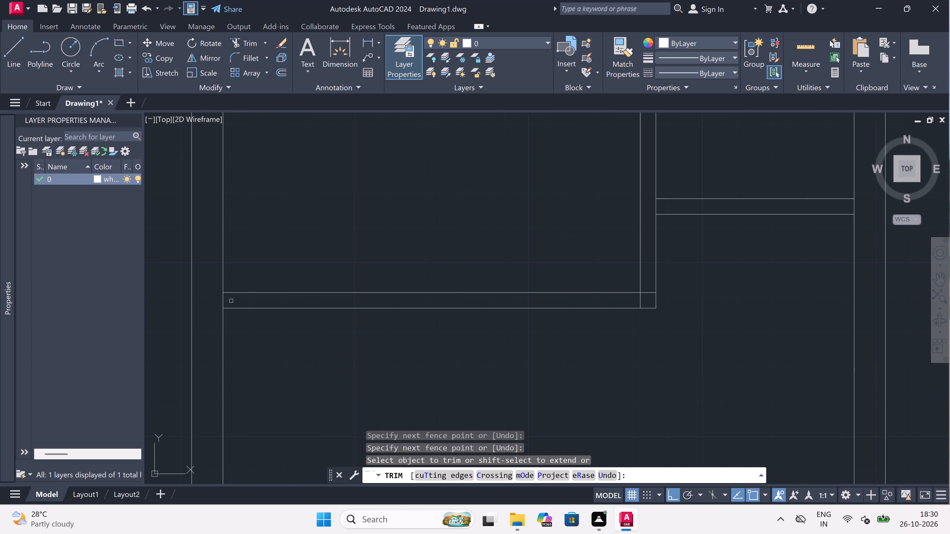
{"action": "left_click", "coordinate": [223, 299]}
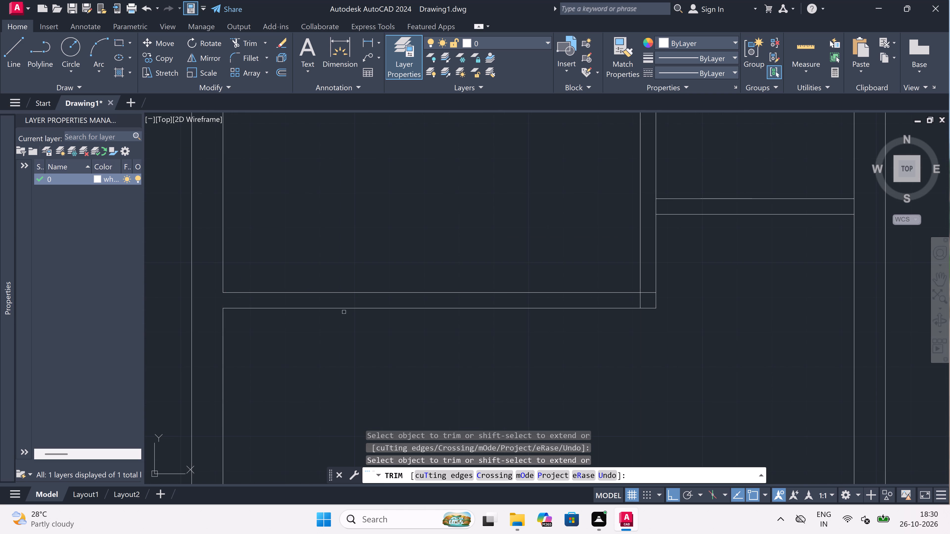
Trim the overlapping inner line ends at the corner where the 4.5" horizontal and vertical walls meet.
{"action": "scroll", "coordinate": [677, 289], "scroll_direction": "up", "scroll_amount": 2}
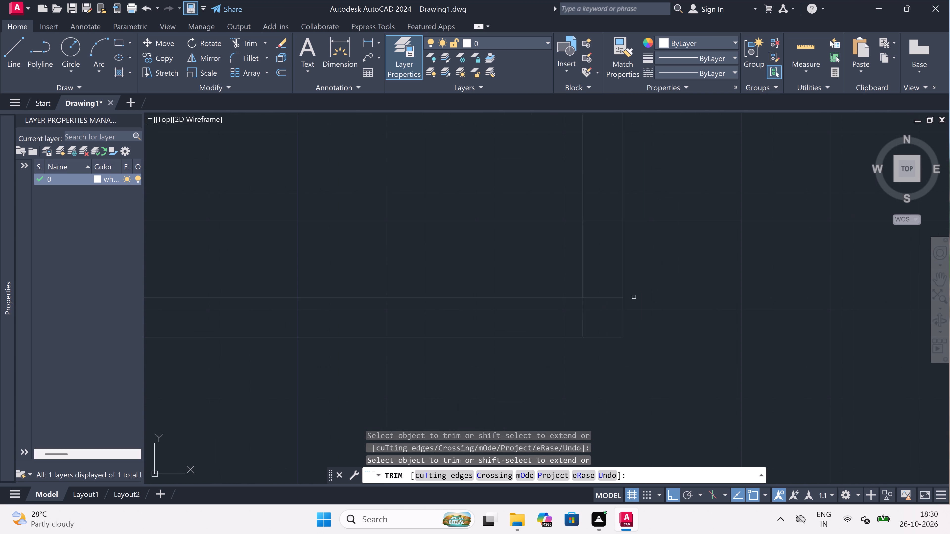
{"action": "left_click", "coordinate": [605, 294]}
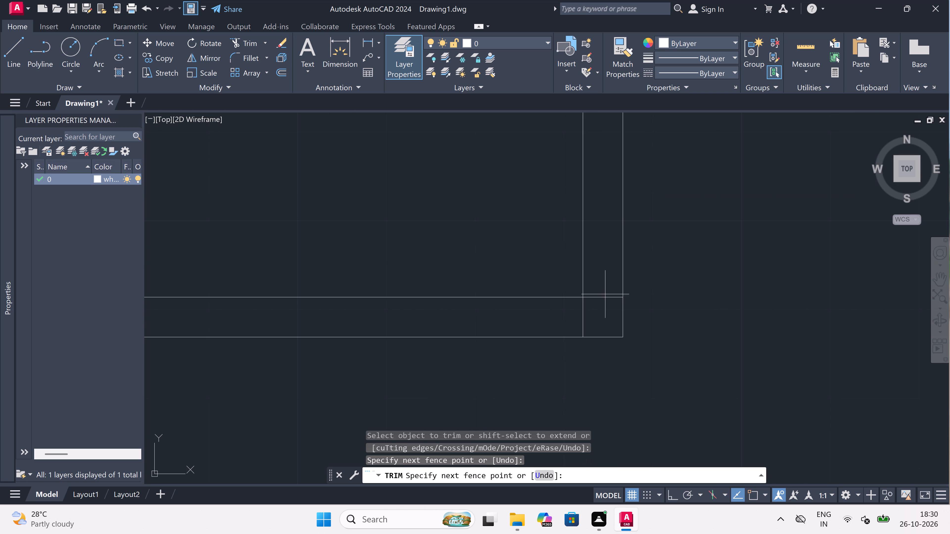
{"action": "left_click", "coordinate": [567, 320]}
Trim the right exterior wall's inner face and the 4.5" vertical wall's face between the upper-right bay wall's two lines.
{"action": "scroll", "coordinate": [400, 336], "scroll_direction": "down", "scroll_amount": 3}
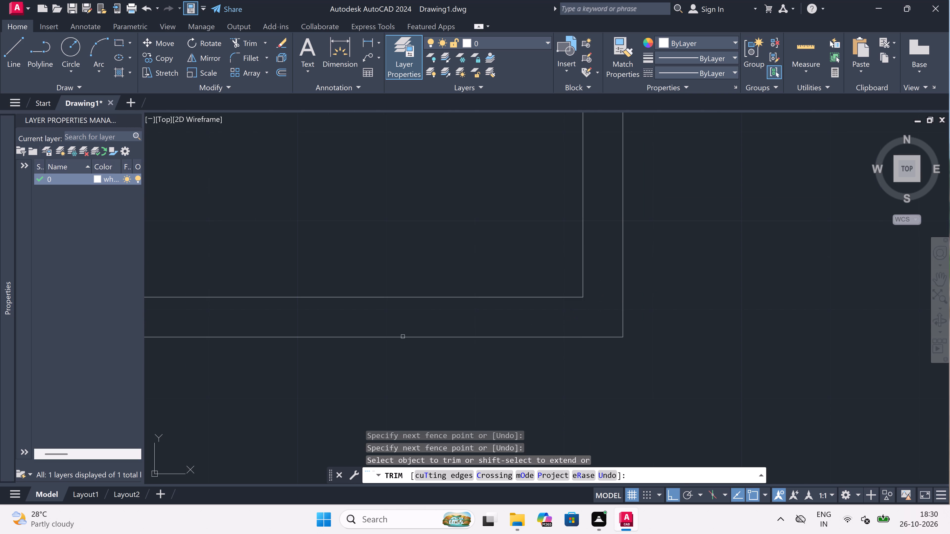
{"action": "scroll", "coordinate": [399, 337], "scroll_direction": "down", "scroll_amount": 2}
{"action": "scroll", "coordinate": [417, 314], "scroll_direction": "up", "scroll_amount": 1}
{"action": "scroll", "coordinate": [454, 310], "scroll_direction": "up", "scroll_amount": 1}
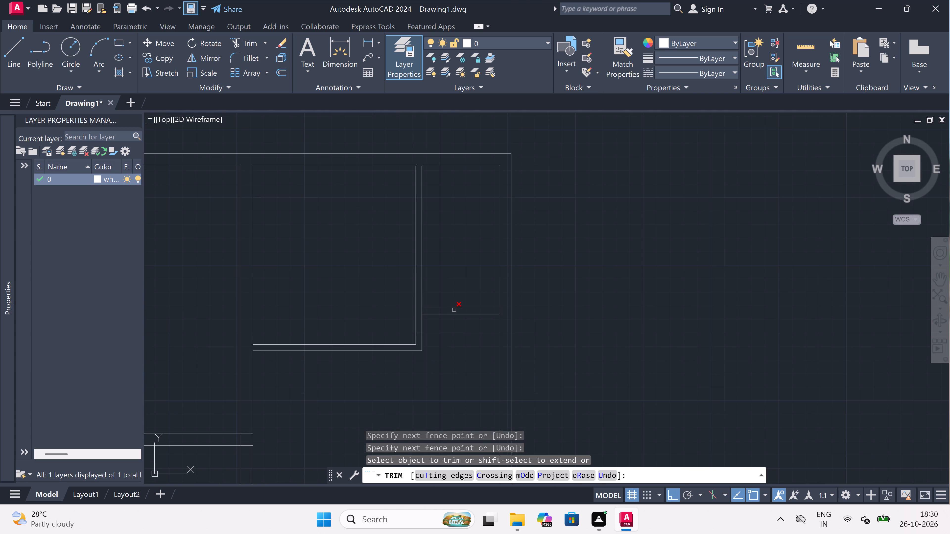
{"action": "scroll", "coordinate": [454, 310], "scroll_direction": "up", "scroll_amount": 1}
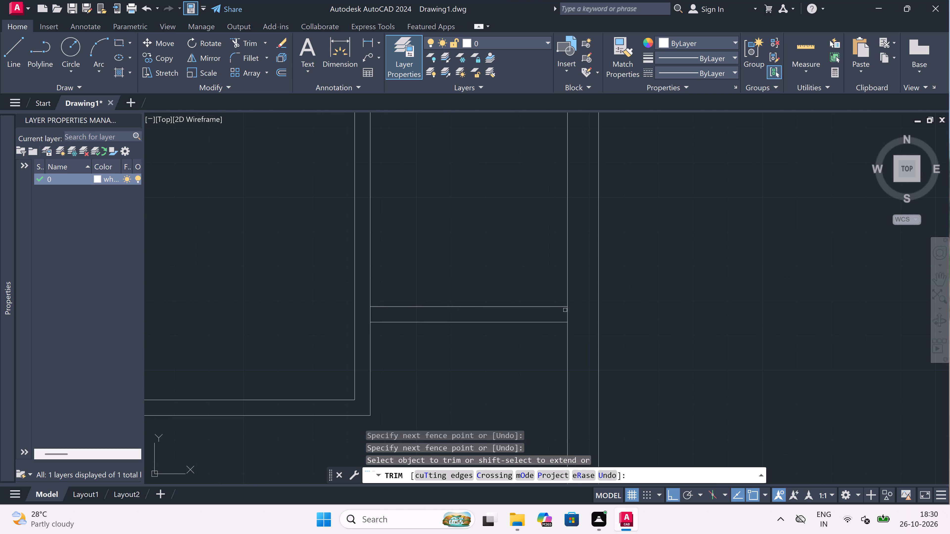
{"action": "left_click", "coordinate": [565, 310]}
{"action": "left_click", "coordinate": [571, 313]}
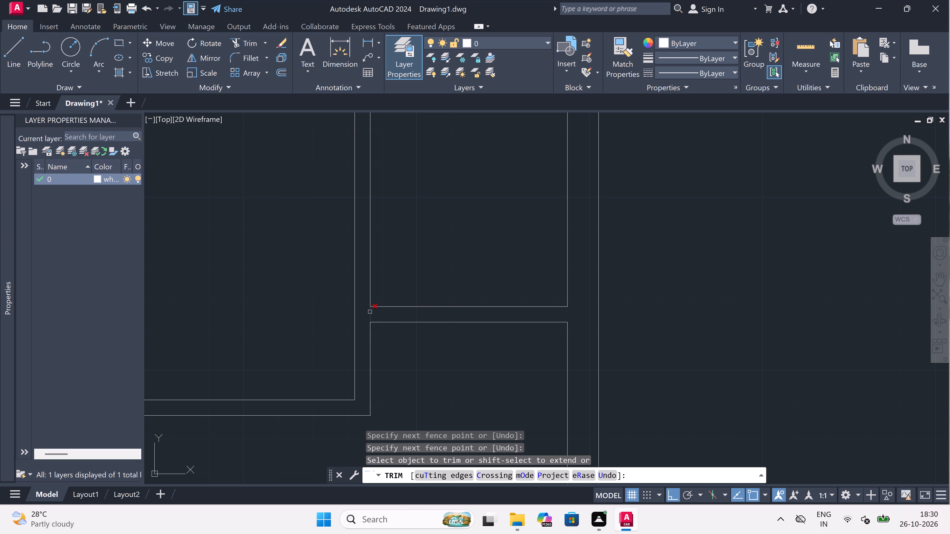
{"action": "left_click", "coordinate": [370, 312]}
Trim the long 9" horizontal wall's upper line between the two faces of the small left room's vertical wall.
{"action": "scroll", "coordinate": [385, 294], "scroll_direction": "down", "scroll_amount": 3}
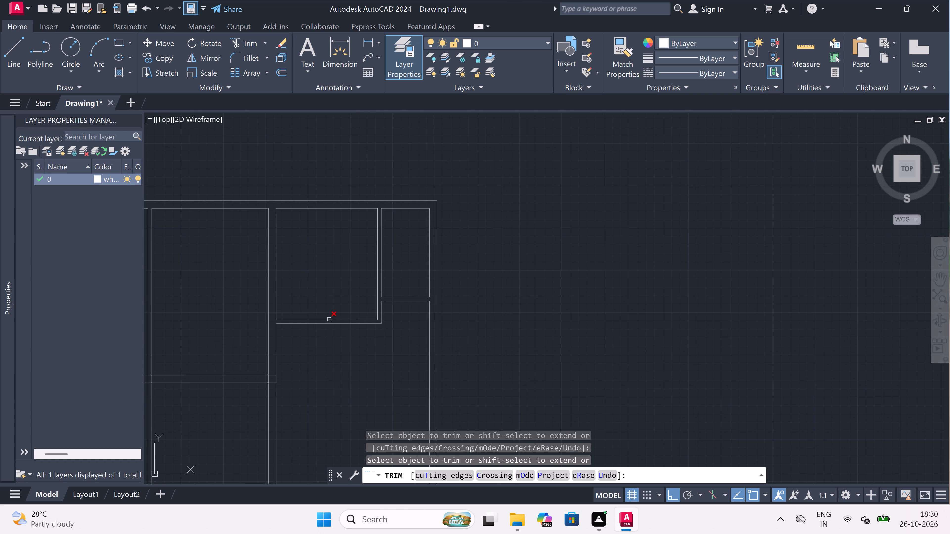
{"action": "scroll", "coordinate": [319, 330], "scroll_direction": "down", "scroll_amount": 2}
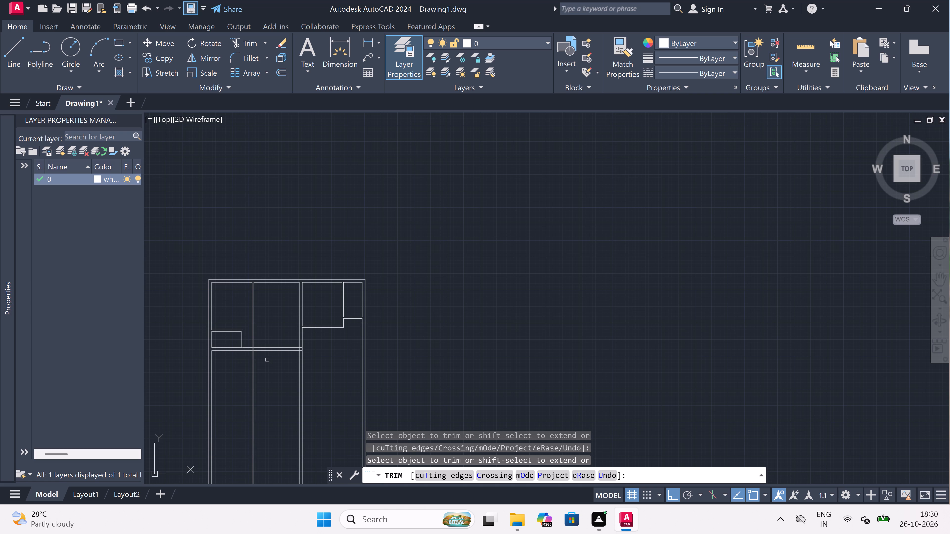
{"action": "scroll", "coordinate": [277, 350], "scroll_direction": "up", "scroll_amount": 2}
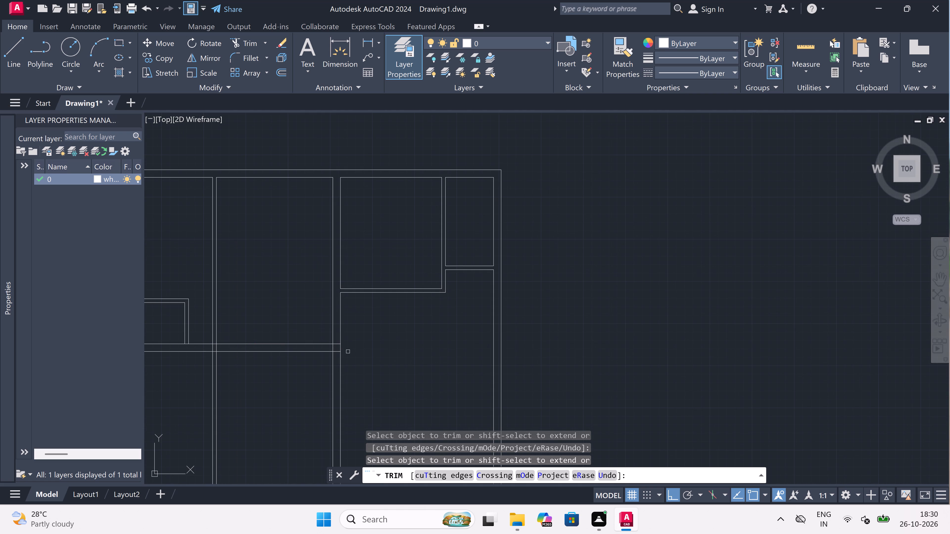
{"action": "scroll", "coordinate": [348, 352], "scroll_direction": "down", "scroll_amount": 3}
{"action": "scroll", "coordinate": [272, 348], "scroll_direction": "up", "scroll_amount": 2}
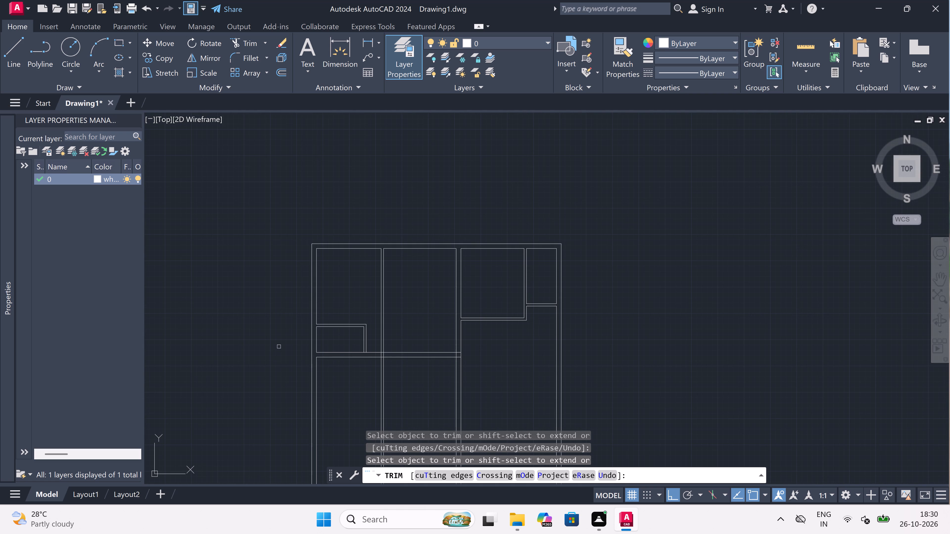
{"action": "scroll", "coordinate": [364, 355], "scroll_direction": "up", "scroll_amount": 4}
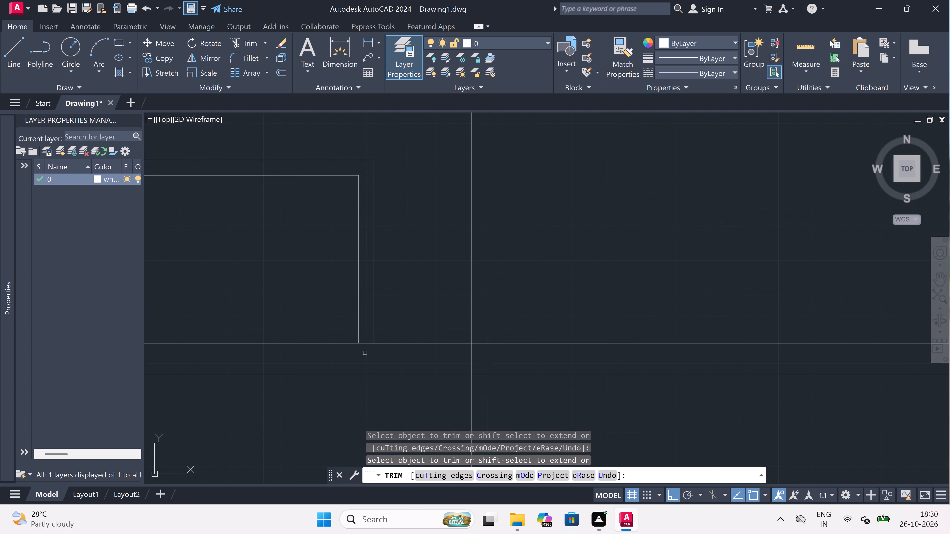
{"action": "scroll", "coordinate": [365, 353], "scroll_direction": "up", "scroll_amount": 1}
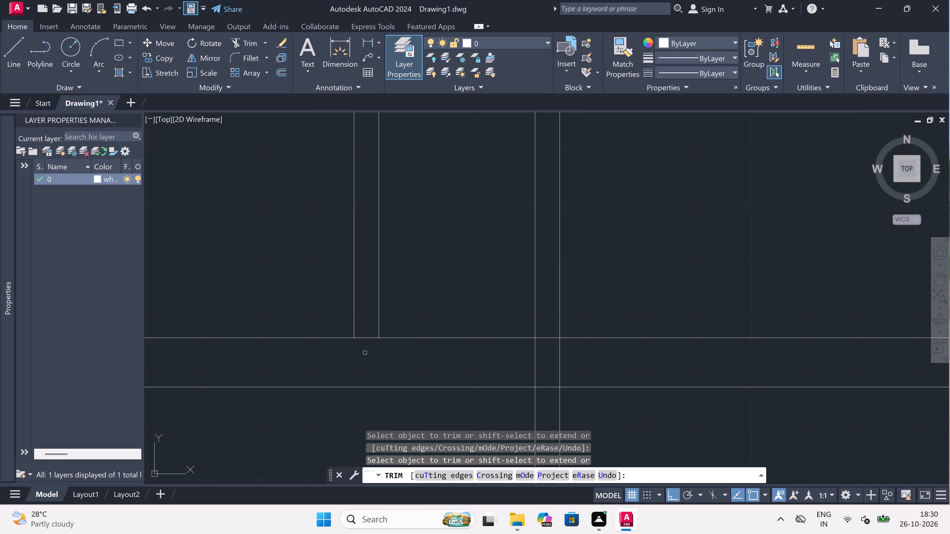
{"action": "left_click", "coordinate": [365, 349]}
{"action": "left_click", "coordinate": [365, 335]}
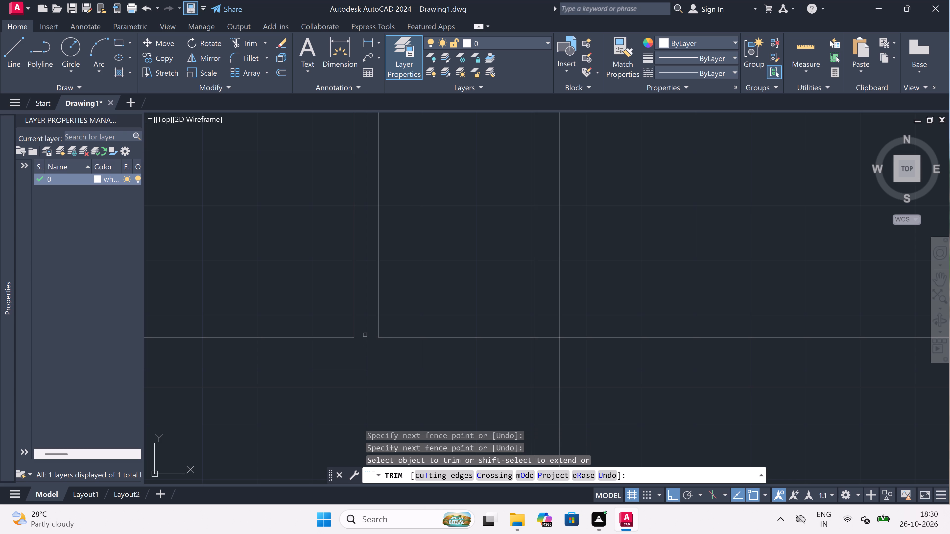
Trim the 4.5" vertical wall's faces inside the long 9" horizontal wall, and that wall's upper line between those faces.
{"action": "scroll", "coordinate": [365, 335], "scroll_direction": "down", "scroll_amount": 3}
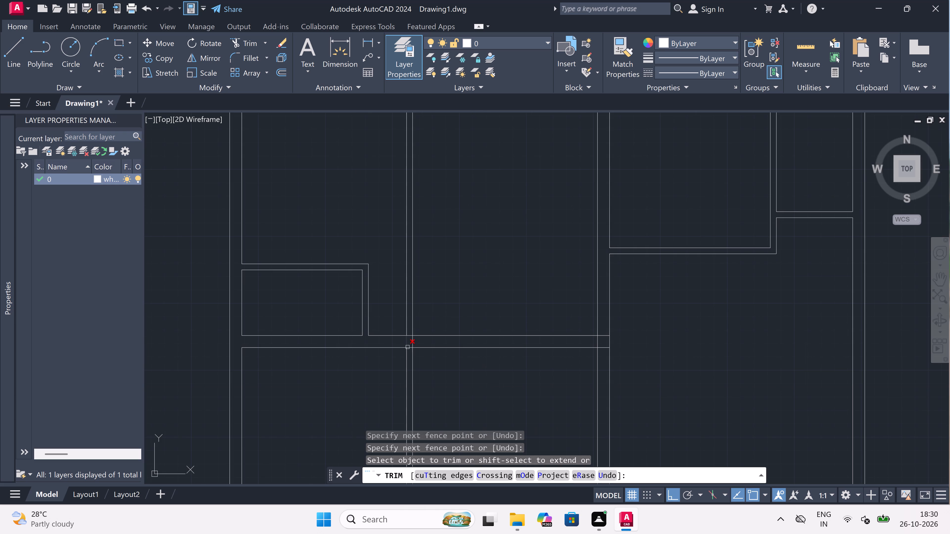
{"action": "scroll", "coordinate": [409, 346], "scroll_direction": "down", "scroll_amount": 3}
{"action": "scroll", "coordinate": [409, 346], "scroll_direction": "up", "scroll_amount": 4}
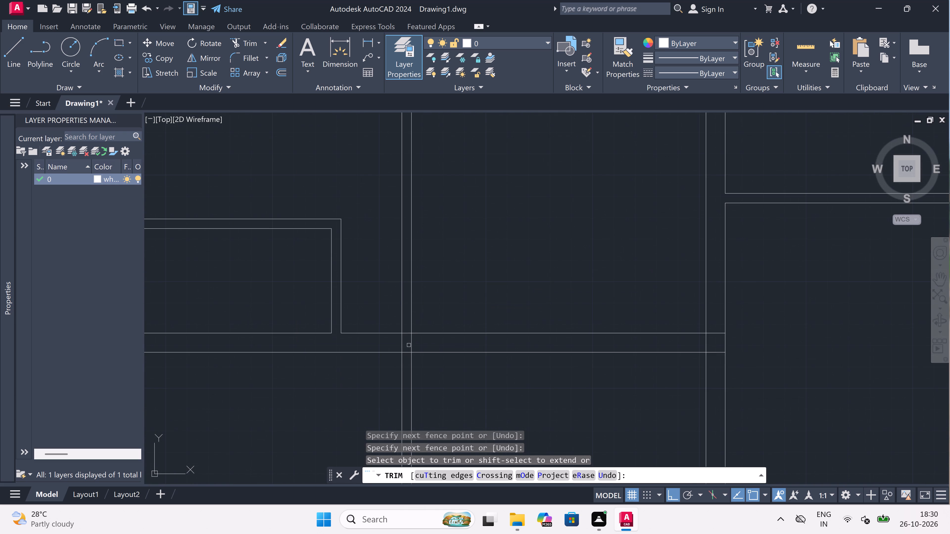
{"action": "scroll", "coordinate": [409, 345], "scroll_direction": "up", "scroll_amount": 2}
{"action": "left_click", "coordinate": [427, 342]}
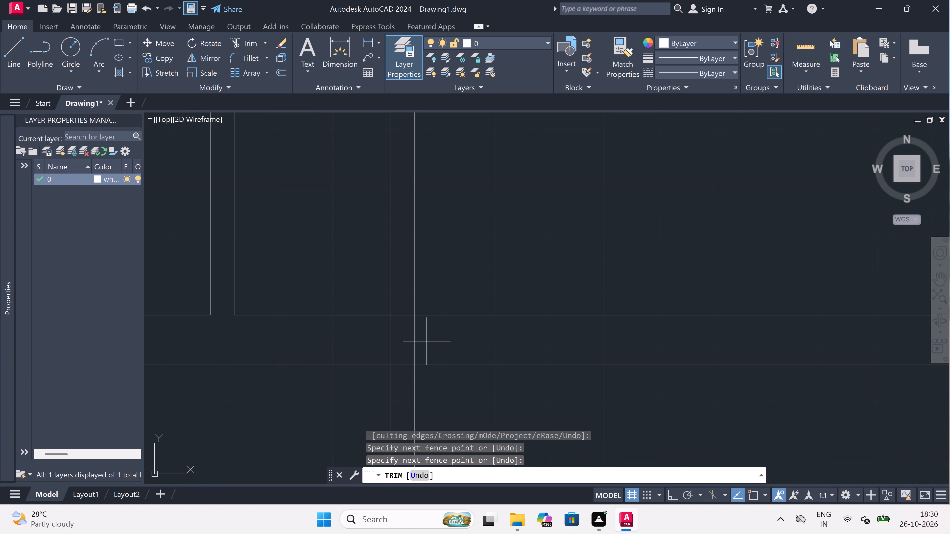
{"action": "left_click", "coordinate": [374, 341]}
{"action": "left_click", "coordinate": [399, 332]}
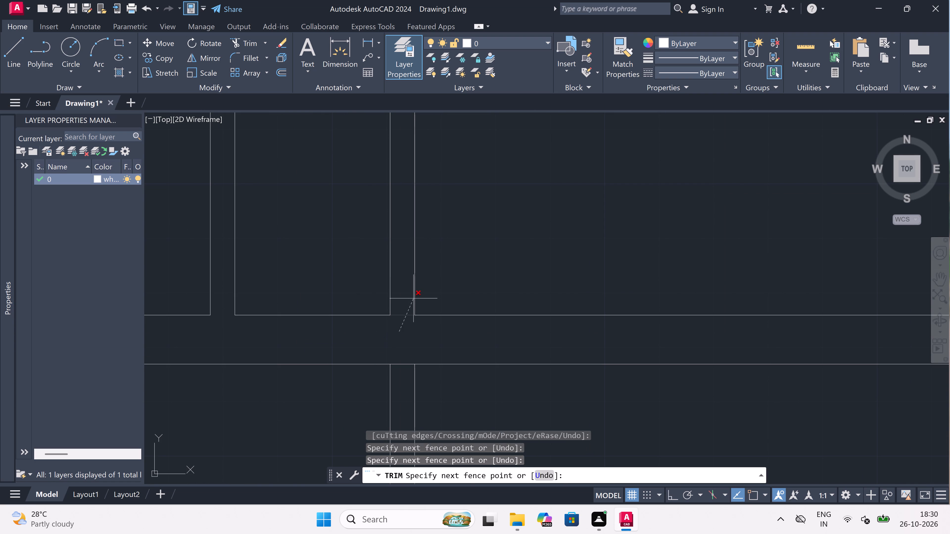
{"action": "left_click", "coordinate": [413, 298]}
{"action": "scroll", "coordinate": [359, 343], "scroll_direction": "down", "scroll_amount": 4}
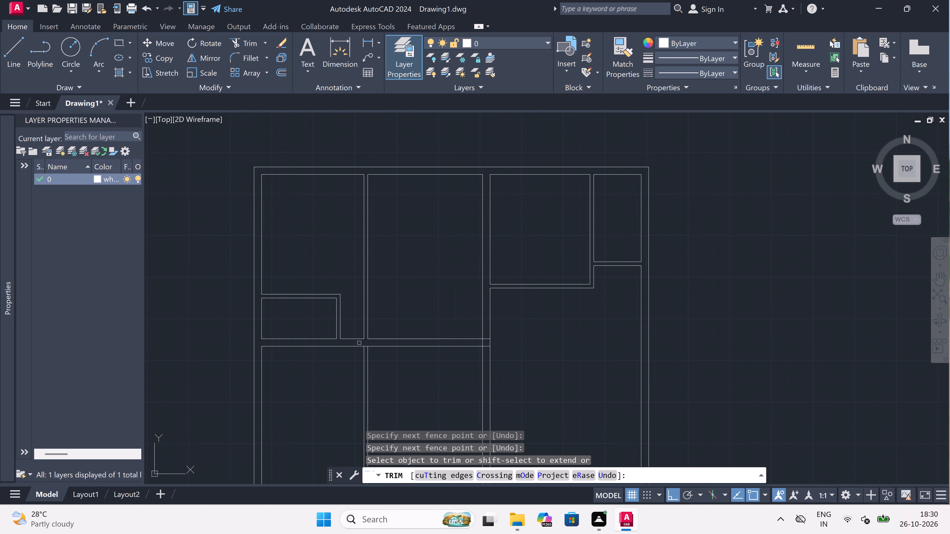
Trim the overlapping inner line ends where the long 9" horizontal wall meets the 9" vertical wall at its right end.
{"action": "scroll", "coordinate": [359, 343], "scroll_direction": "down", "scroll_amount": 2}
{"action": "scroll", "coordinate": [386, 338], "scroll_direction": "up", "scroll_amount": 2}
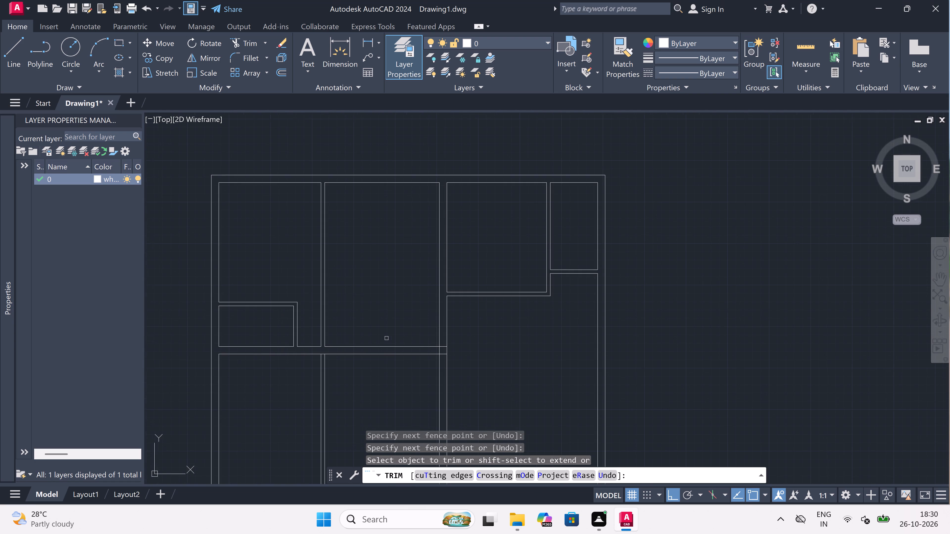
{"action": "scroll", "coordinate": [436, 347], "scroll_direction": "up", "scroll_amount": 2}
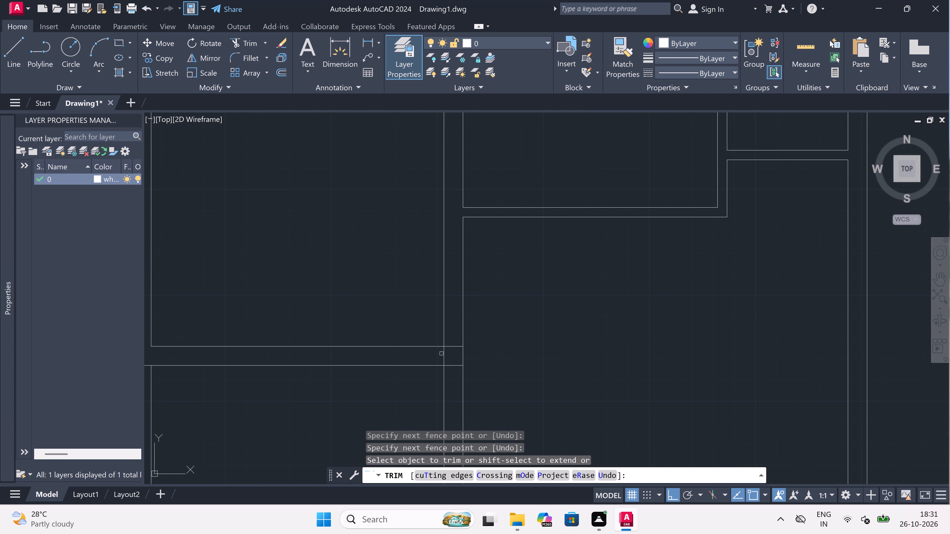
{"action": "scroll", "coordinate": [445, 355], "scroll_direction": "up", "scroll_amount": 2}
{"action": "left_click", "coordinate": [436, 359]}
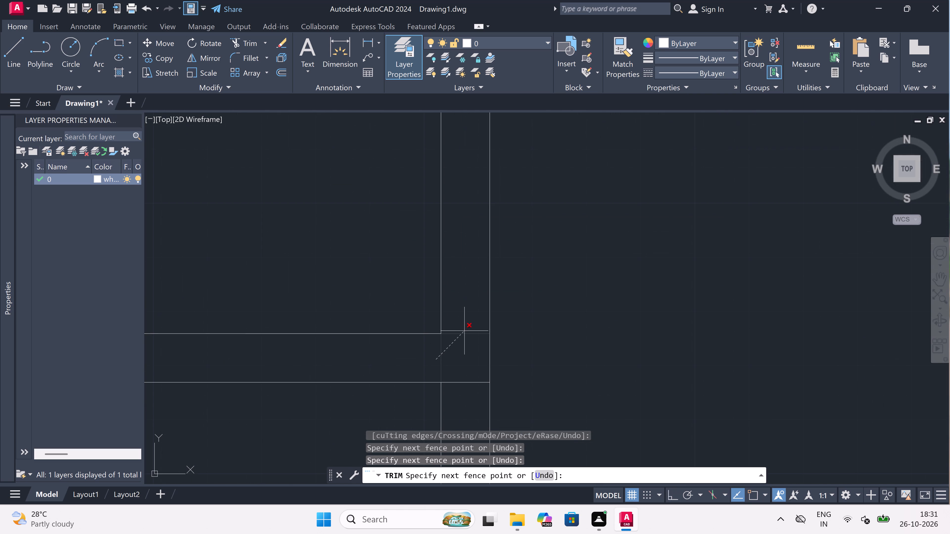
{"action": "left_click", "coordinate": [464, 330]}
{"action": "scroll", "coordinate": [464, 330], "scroll_direction": "down", "scroll_amount": 4}
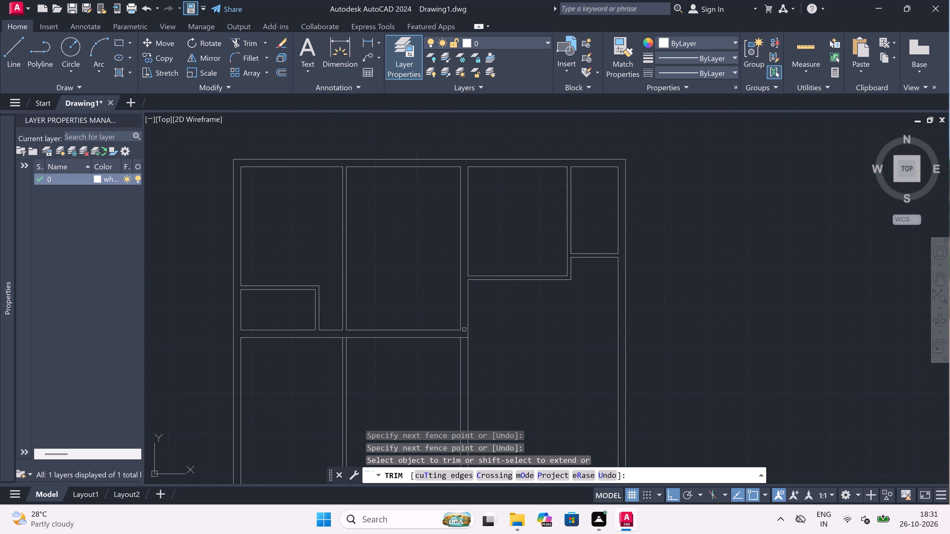
Trim away the 4.5" and 9" vertical walls' lines that continue below the long 9" horizontal wall.
{"action": "scroll", "coordinate": [457, 354], "scroll_direction": "up", "scroll_amount": 2}
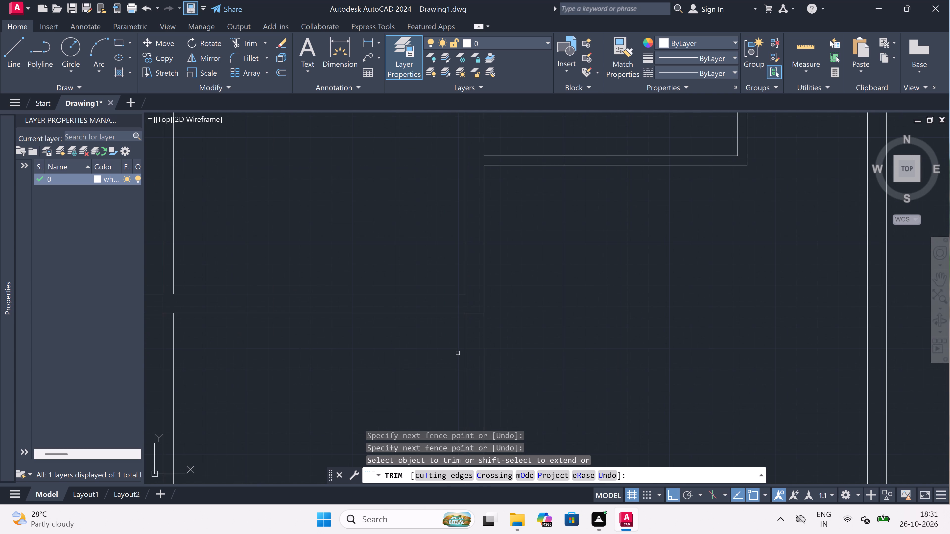
{"action": "scroll", "coordinate": [438, 335], "scroll_direction": "down", "scroll_amount": 3}
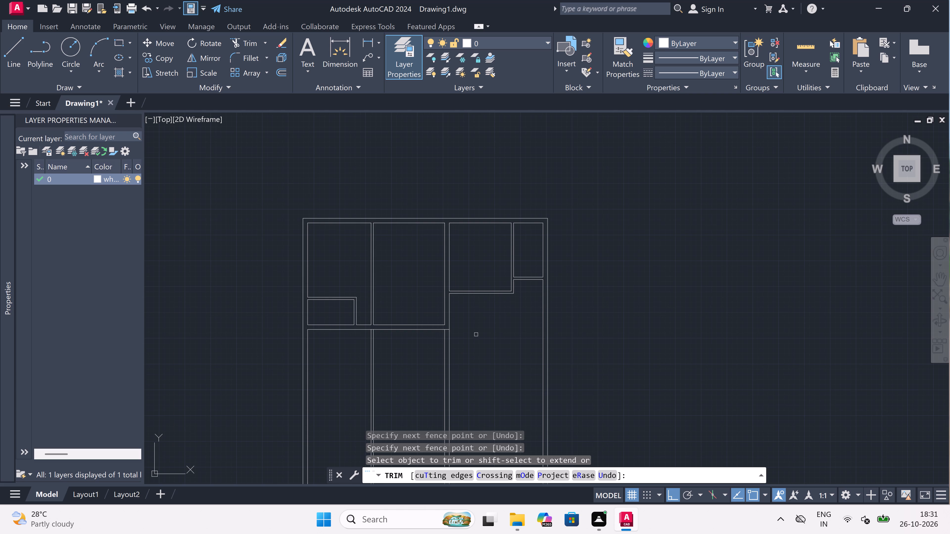
{"action": "left_click", "coordinate": [458, 340]}
{"action": "left_click", "coordinate": [358, 354]}
{"action": "key", "text": "Escape"}
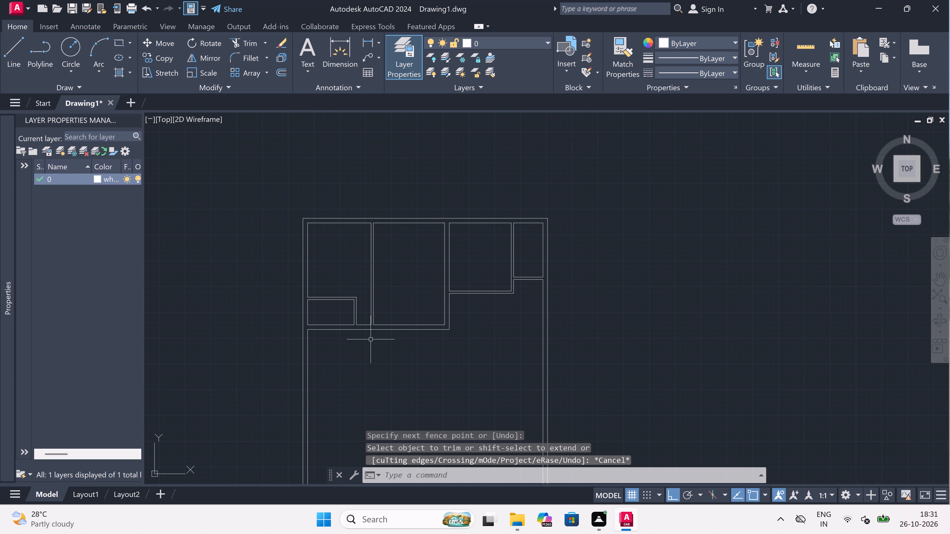
Offset the left exterior wall's inner face 12'6" to the right, below the long horizontal wall.
{"action": "scroll", "coordinate": [429, 322], "scroll_direction": "down", "scroll_amount": 2}
{"action": "scroll", "coordinate": [424, 331], "scroll_direction": "up", "scroll_amount": 1}
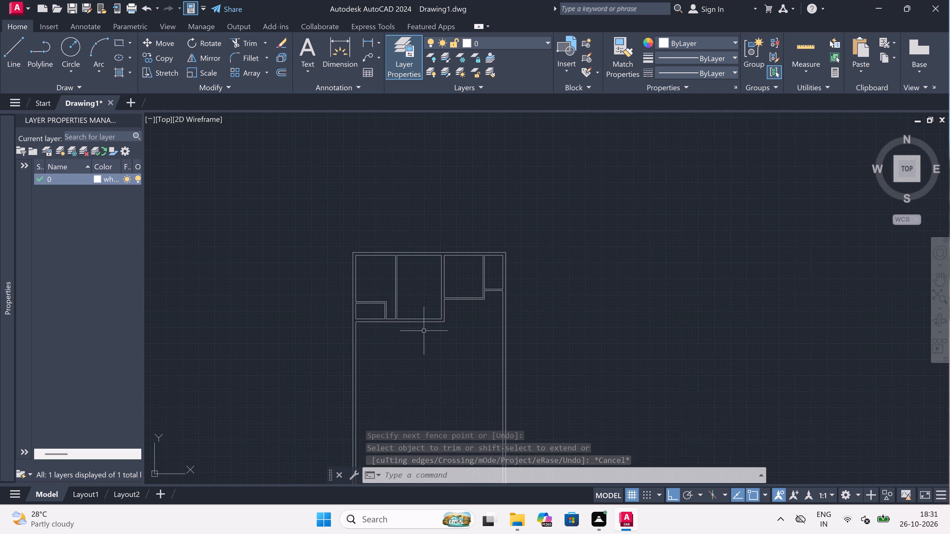
{"action": "scroll", "coordinate": [400, 322], "scroll_direction": "up", "scroll_amount": 2}
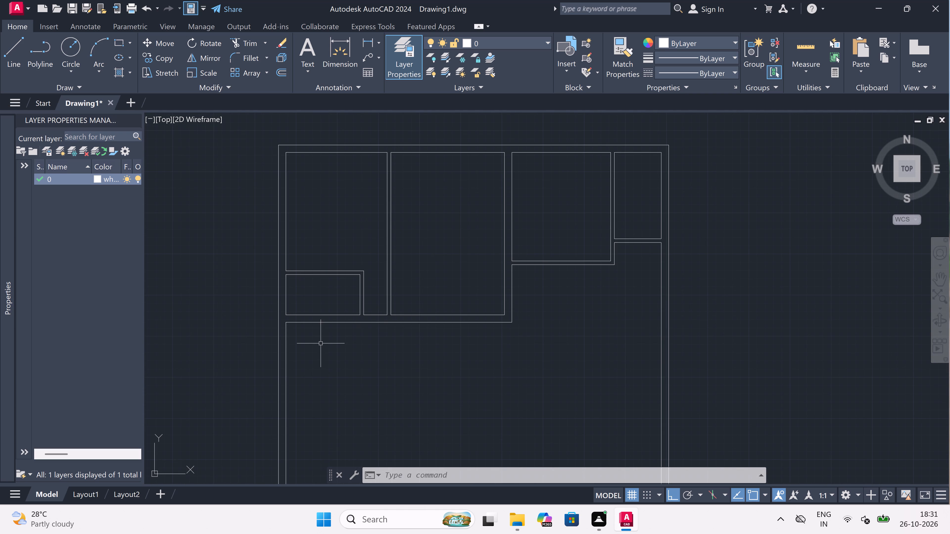
{"action": "scroll", "coordinate": [321, 343], "scroll_direction": "up", "scroll_amount": 1}
{"action": "scroll", "coordinate": [356, 313], "scroll_direction": "down", "scroll_amount": 3}
{"action": "scroll", "coordinate": [346, 323], "scroll_direction": "up", "scroll_amount": 3}
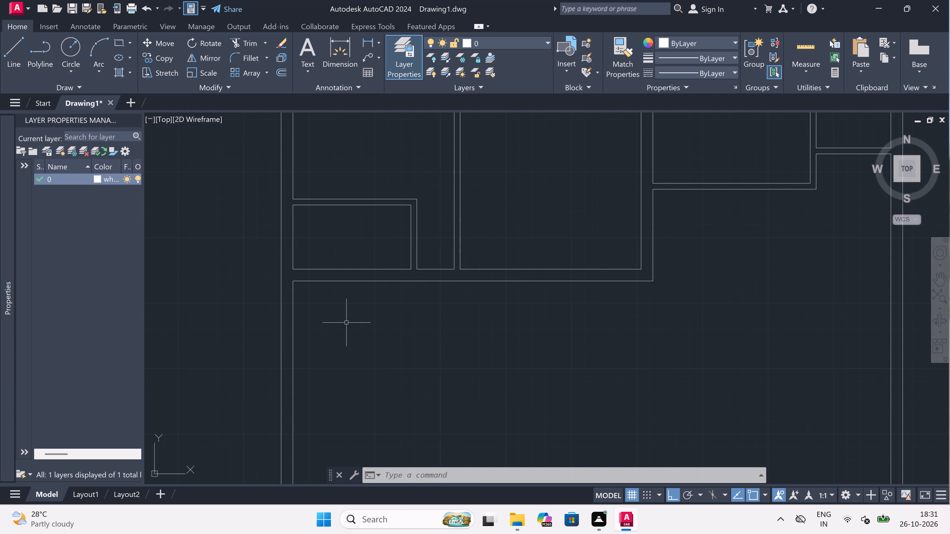
{"action": "scroll", "coordinate": [346, 322], "scroll_direction": "up", "scroll_amount": 2}
{"action": "type", "text": "o"}
{"action": "key", "text": "space"}
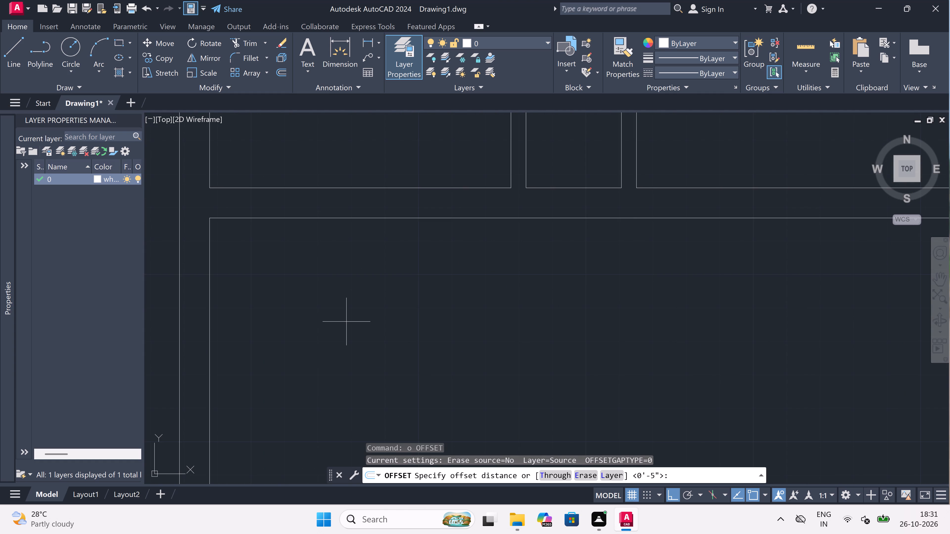
{"action": "left_click", "coordinate": [214, 326]}
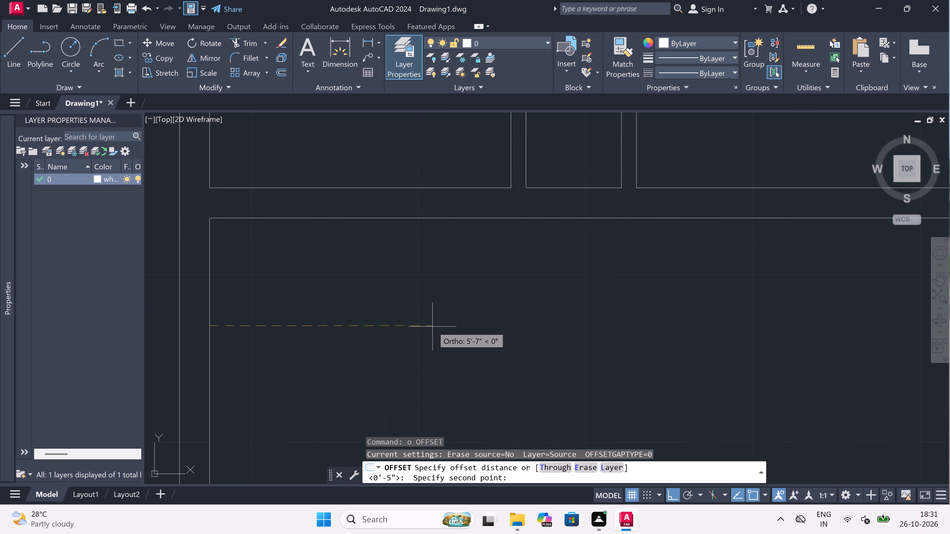
{"action": "type", "text": "12"}
{"action": "type", "text": "'6"}
{"action": "type", "text": "\""}
{"action": "key", "text": "space"}
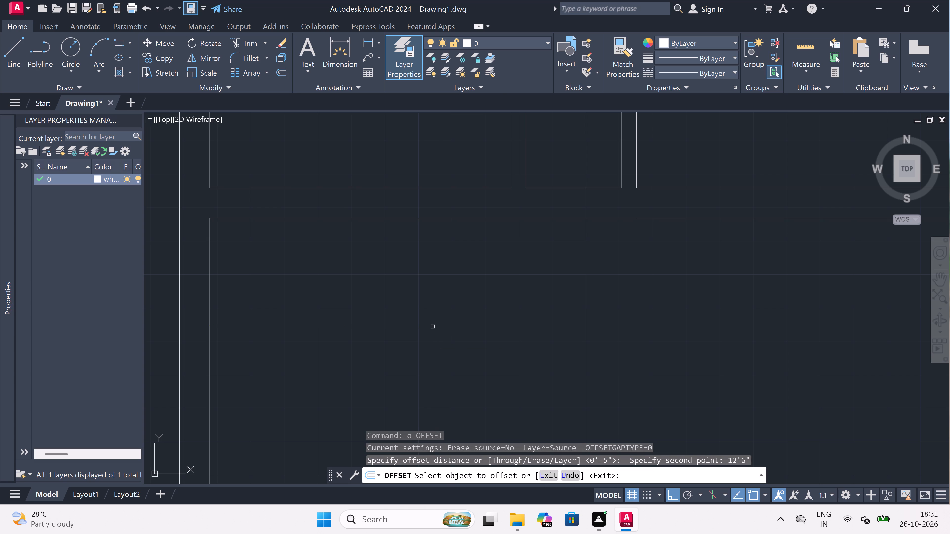
{"action": "scroll", "coordinate": [411, 310], "scroll_direction": "down", "scroll_amount": 1}
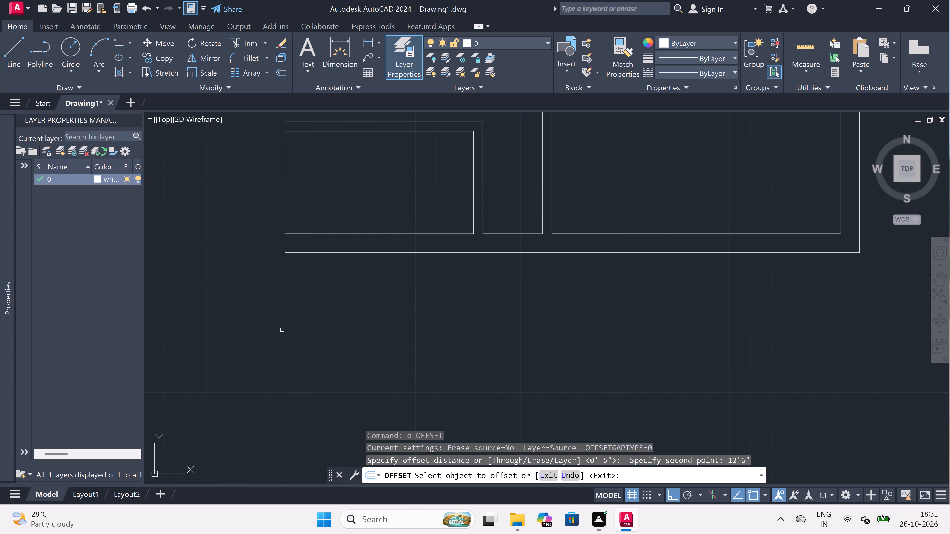
{"action": "left_click_drag", "start_coordinate": [285, 328], "coordinate": [335, 340]}
{"action": "left_click", "coordinate": [391, 344]}
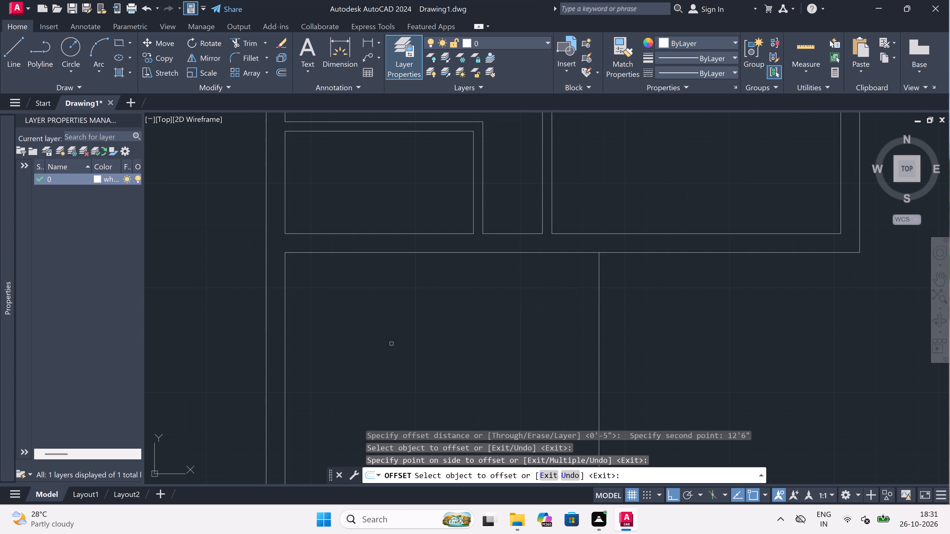
{"action": "key", "text": "Escape"}
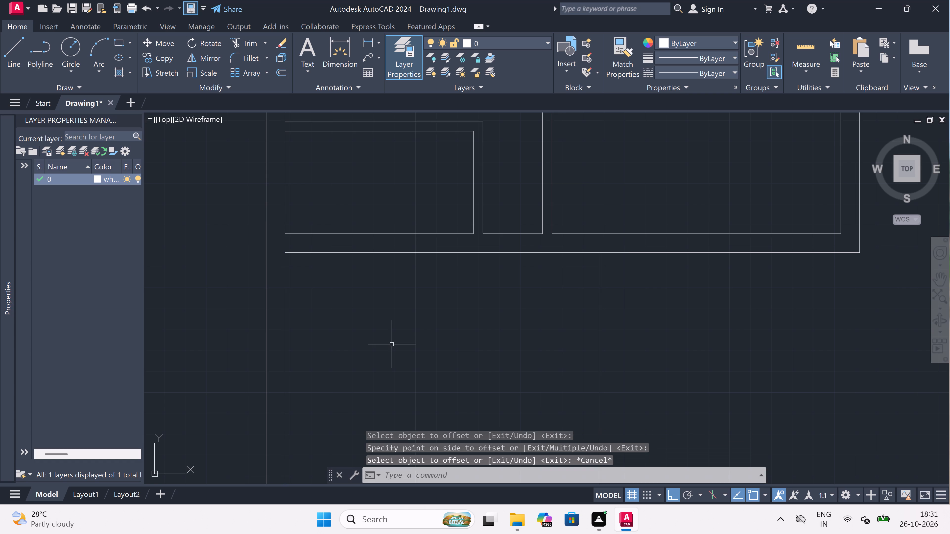
Offset the new vertical line below the horizontal wall 4.5" to the right to give the wall its thickness.
{"action": "key", "text": "space"}
{"action": "scroll", "coordinate": [392, 345], "scroll_direction": "down", "scroll_amount": 2}
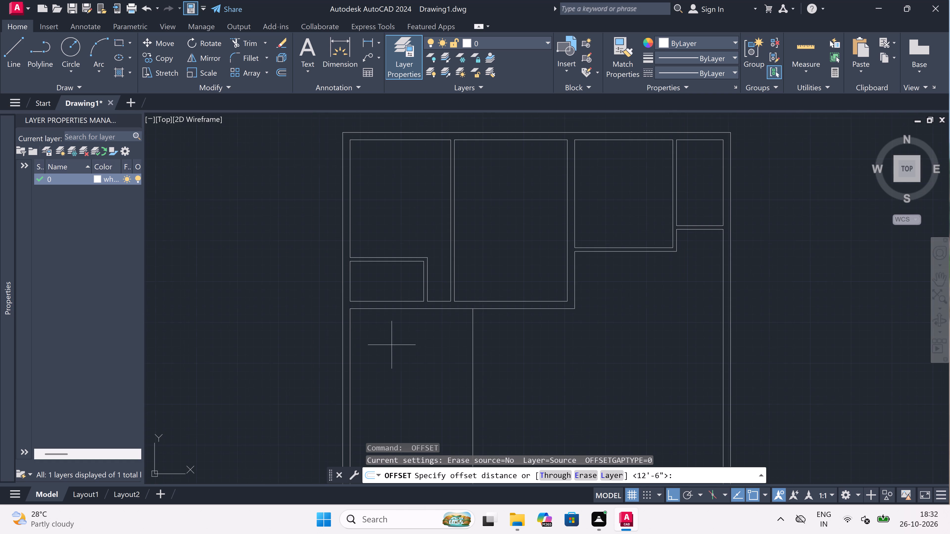
{"action": "scroll", "coordinate": [440, 356], "scroll_direction": "up", "scroll_amount": 1}
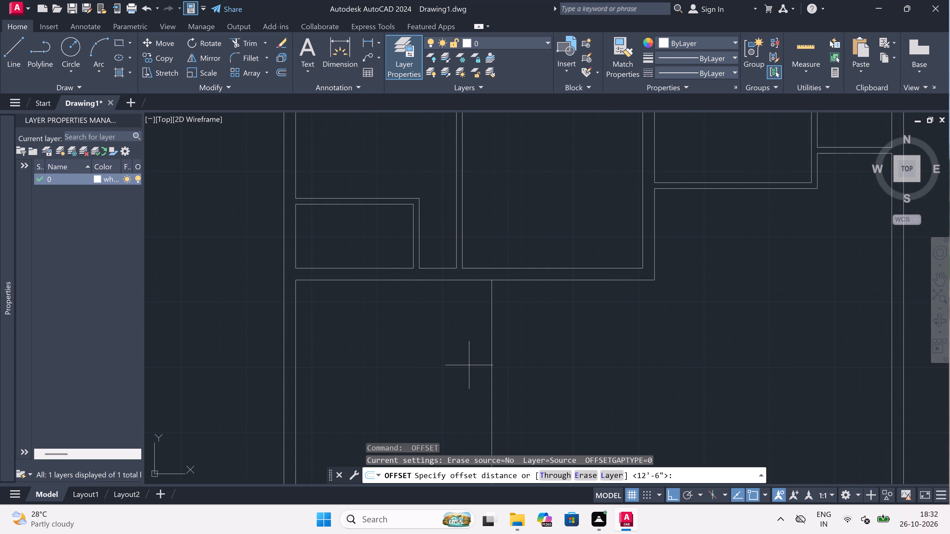
{"action": "left_click", "coordinate": [491, 362]}
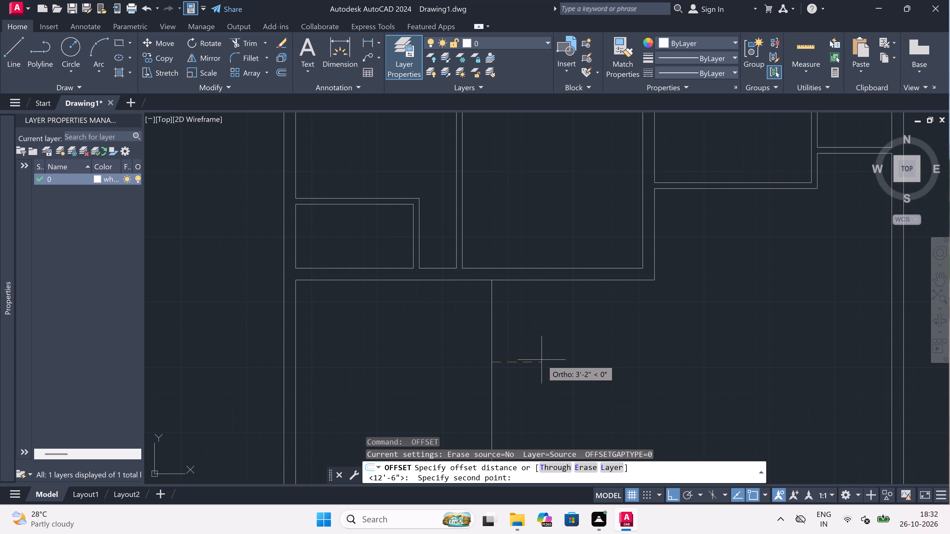
{"action": "type", "text": "4.5"}
{"action": "type", "text": "\""}
{"action": "key", "text": "space"}
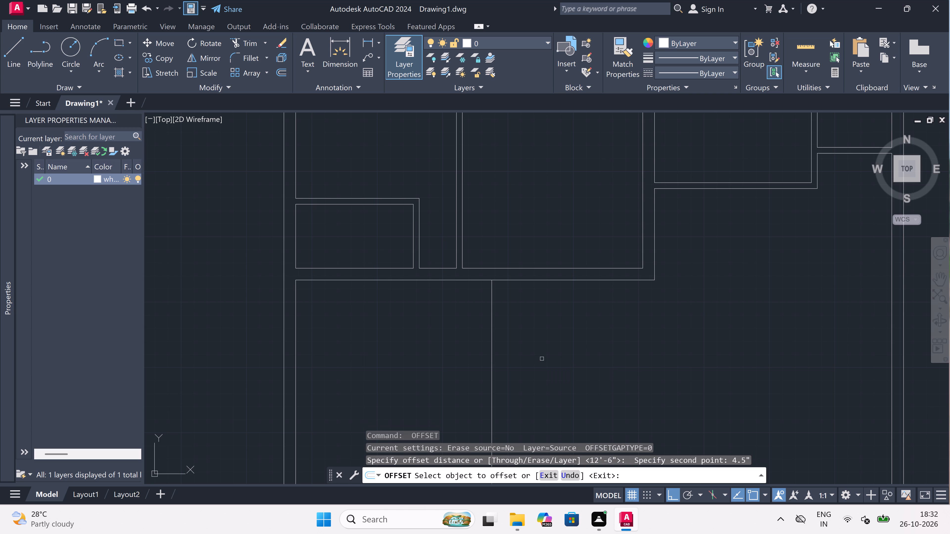
{"action": "left_click", "coordinate": [492, 319]}
{"action": "left_click", "coordinate": [554, 319]}
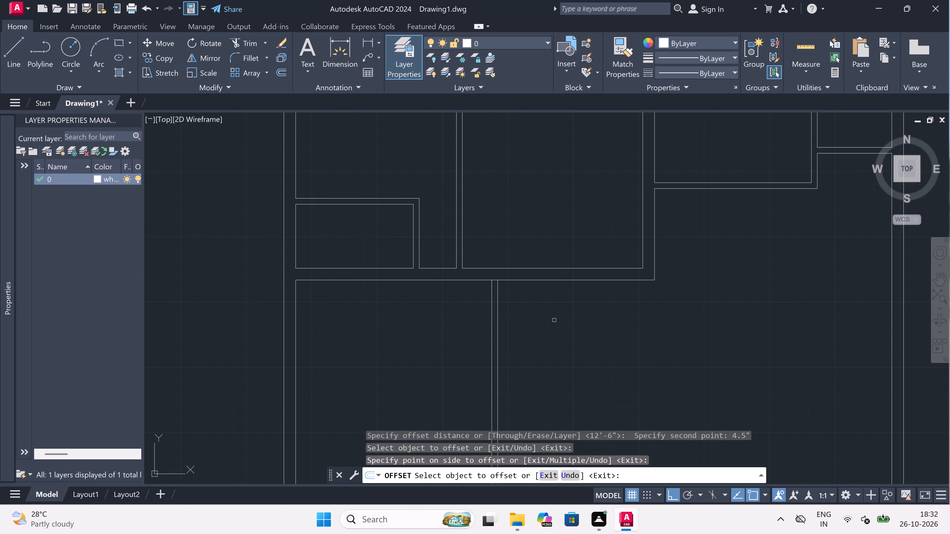
{"action": "key", "text": "Escape"}
Offset the long 9" horizontal wall's lower line 11' downward into the lower left room.
{"action": "key", "text": "space"}
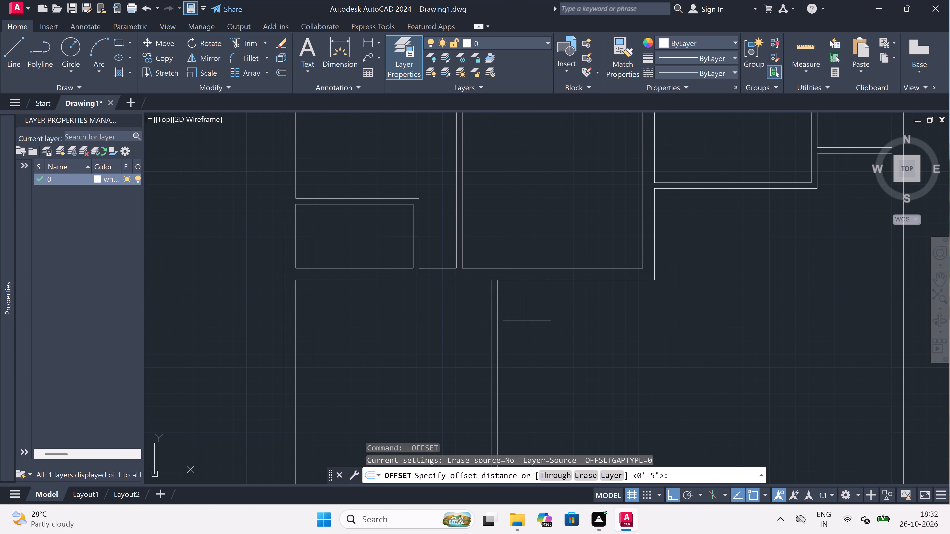
{"action": "left_click_drag", "start_coordinate": [461, 280], "coordinate": [460, 283]}
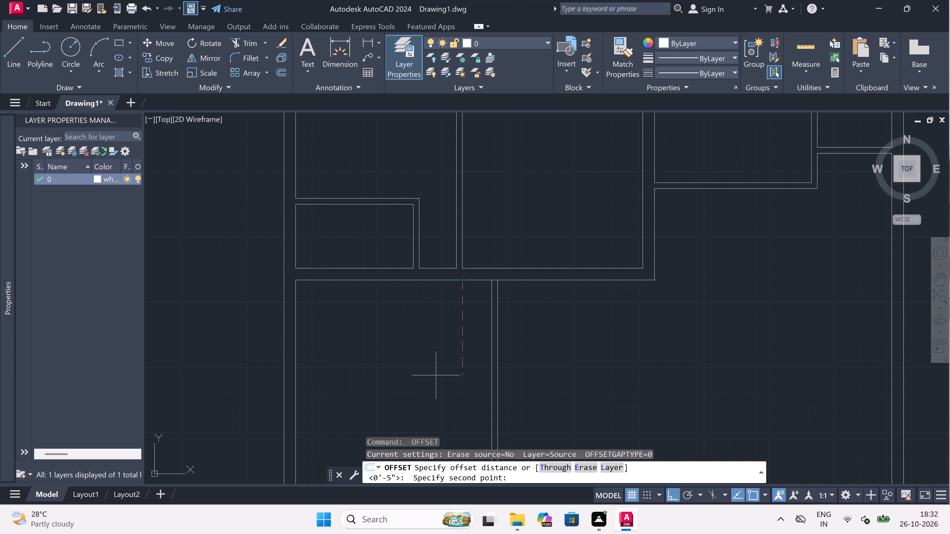
{"action": "type", "text": "11'"}
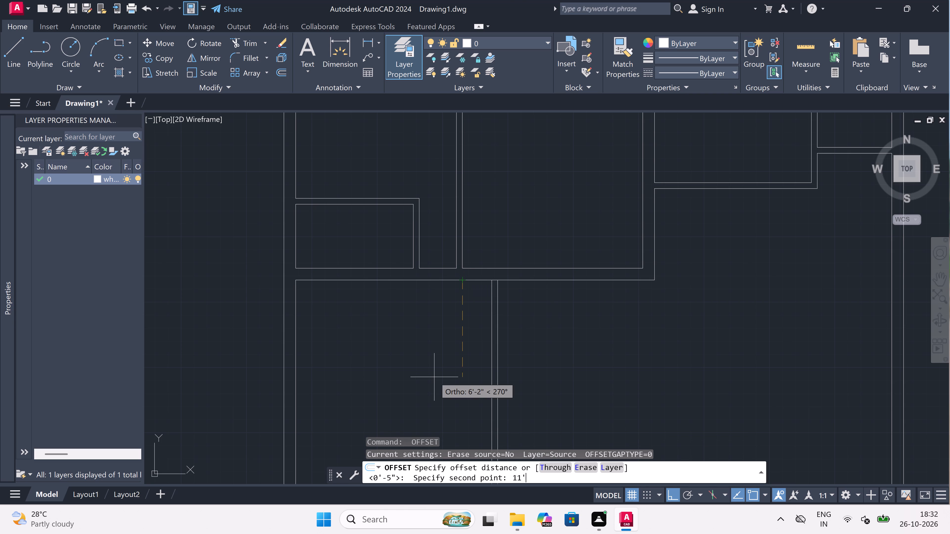
{"action": "key", "text": "space"}
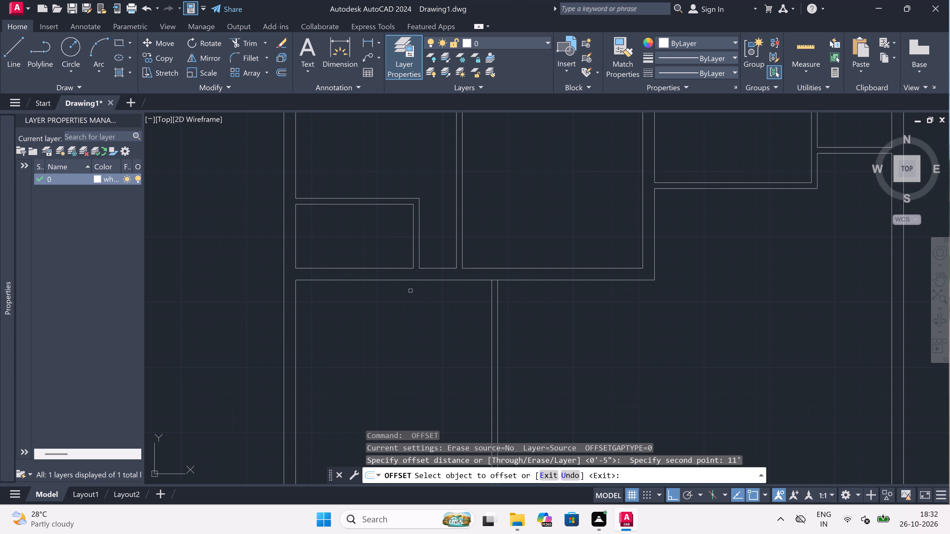
{"action": "left_click_drag", "start_coordinate": [407, 279], "coordinate": [397, 311]}
{"action": "left_click", "coordinate": [395, 322]}
{"action": "scroll", "coordinate": [395, 322], "scroll_direction": "down", "scroll_amount": 4}
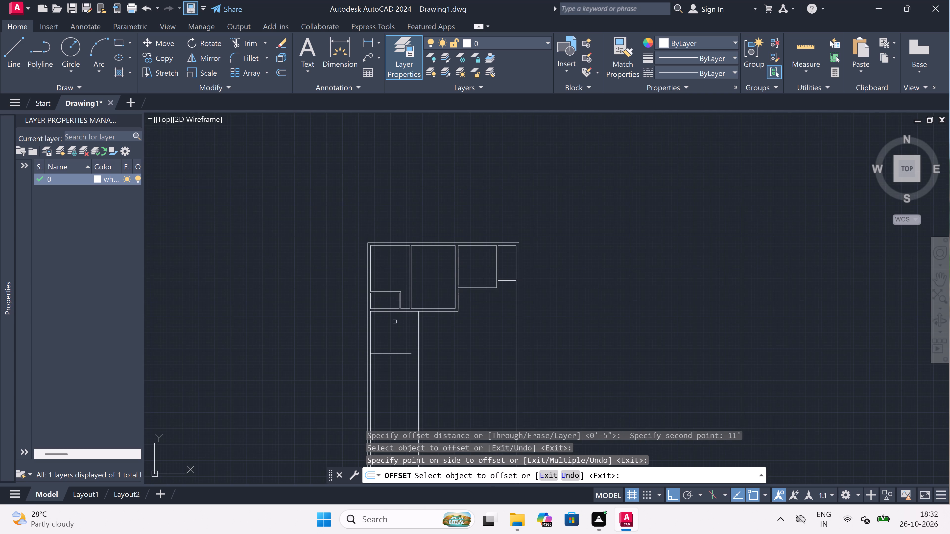
Offset the new horizontal line in the lower left room 4.5" downward to give the wall its thickness.
{"action": "scroll", "coordinate": [390, 345], "scroll_direction": "up", "scroll_amount": 2}
{"action": "scroll", "coordinate": [390, 367], "scroll_direction": "up", "scroll_amount": 2}
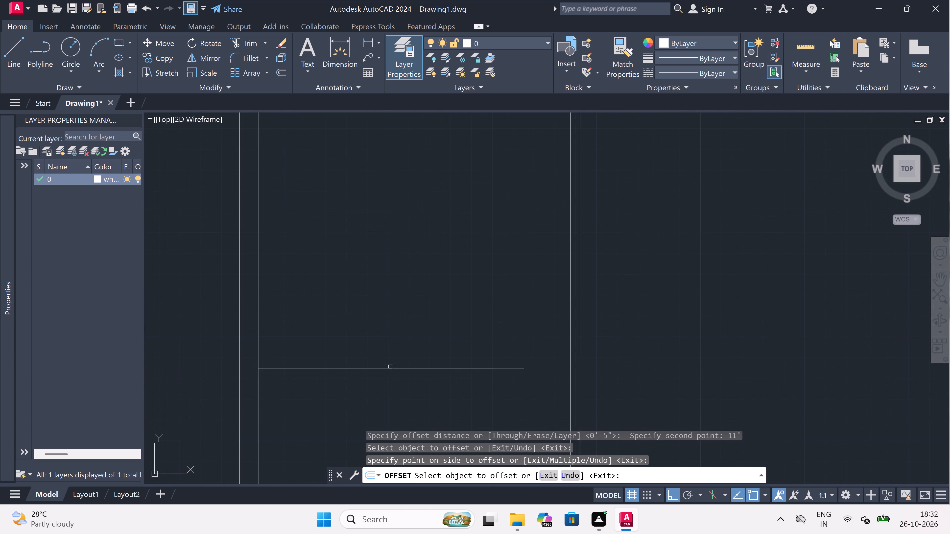
{"action": "key", "text": "Escape"}
{"action": "key", "text": "space"}
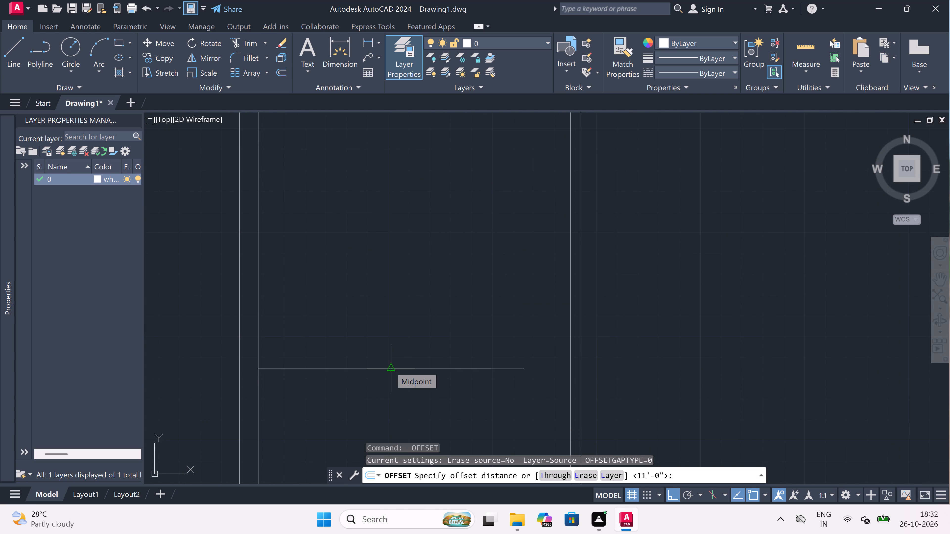
{"action": "left_click", "coordinate": [389, 366]}
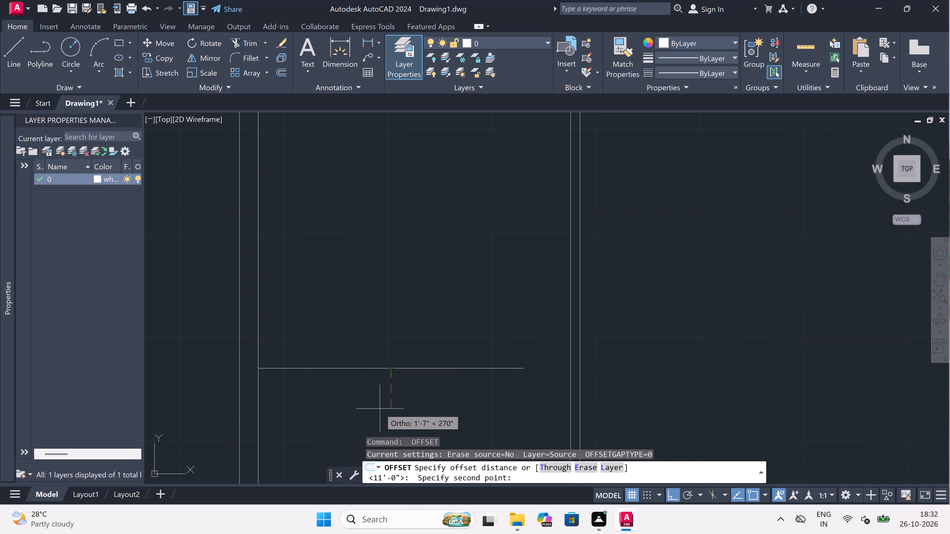
{"action": "type", "text": "4.5"}
{"action": "type", "text": "\""}
{"action": "key", "text": "space"}
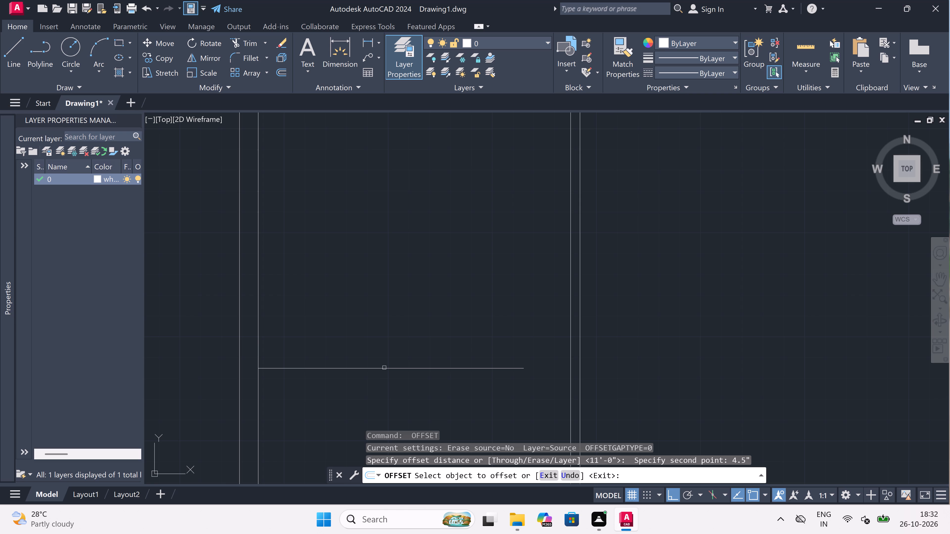
{"action": "left_click_drag", "start_coordinate": [384, 368], "coordinate": [379, 386]}
{"action": "left_click", "coordinate": [376, 398]}
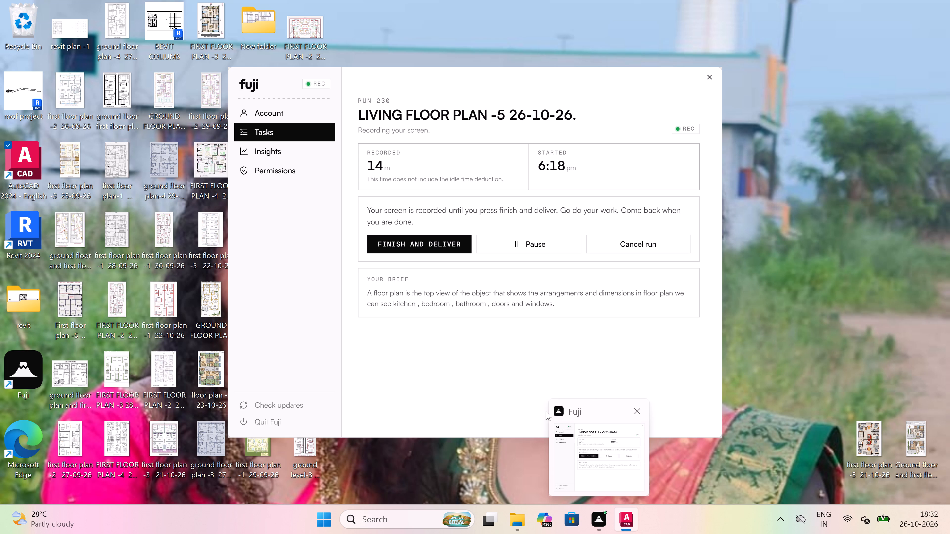
{"action": "key", "text": "Escape"}
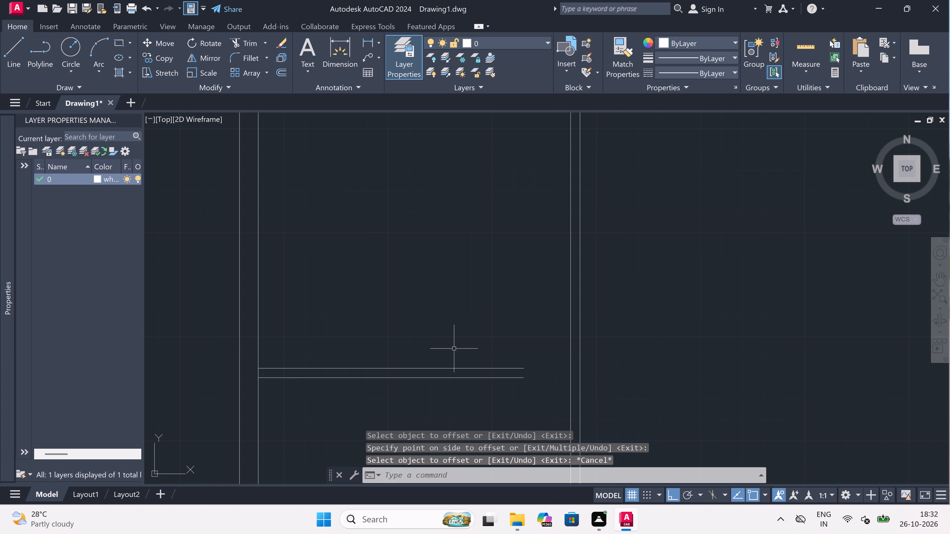
Extend both lines of the new 4.5" horizontal wall to the vertical wall on its right.
{"action": "type", "text": "ex"}
{"action": "key", "text": "space"}
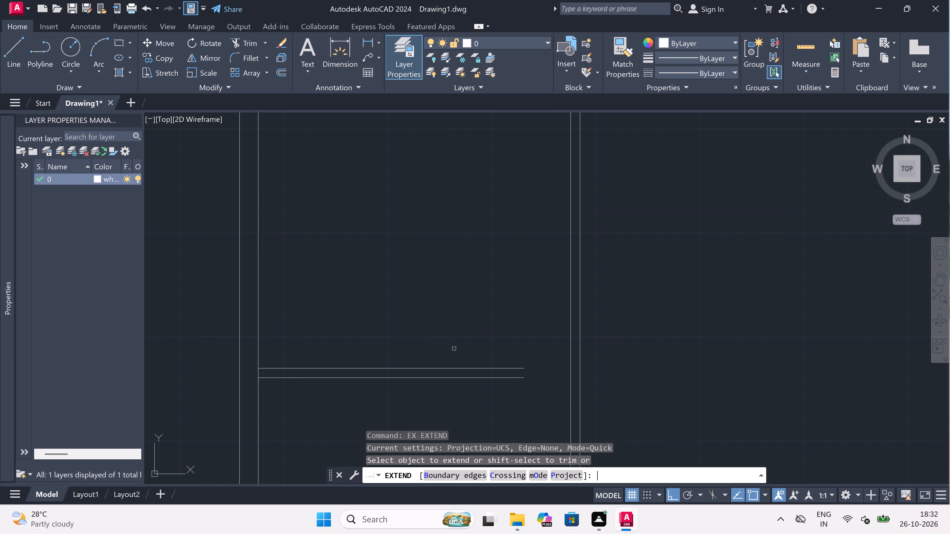
{"action": "scroll", "coordinate": [452, 349], "scroll_direction": "down", "scroll_amount": 2}
{"action": "left_click", "coordinate": [452, 346]}
{"action": "left_click", "coordinate": [453, 376]}
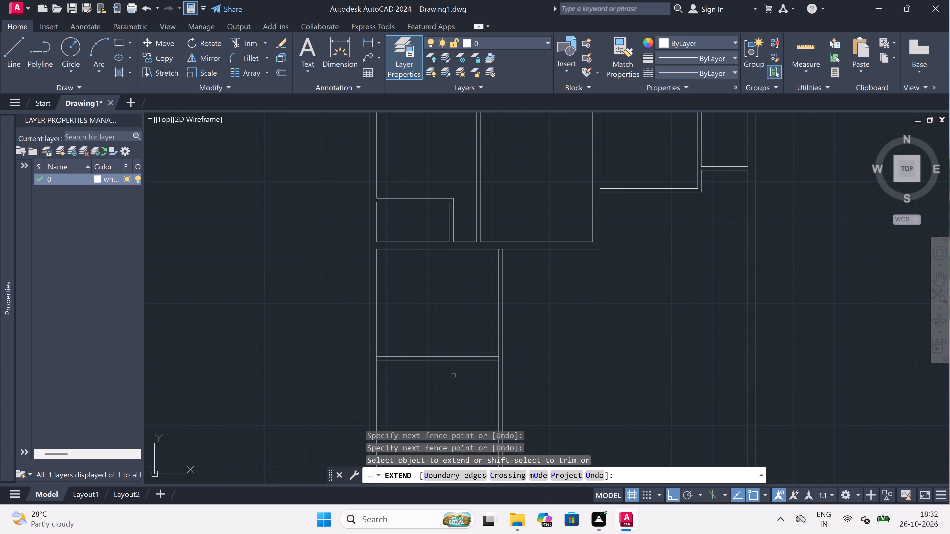
{"action": "key", "text": "Escape"}
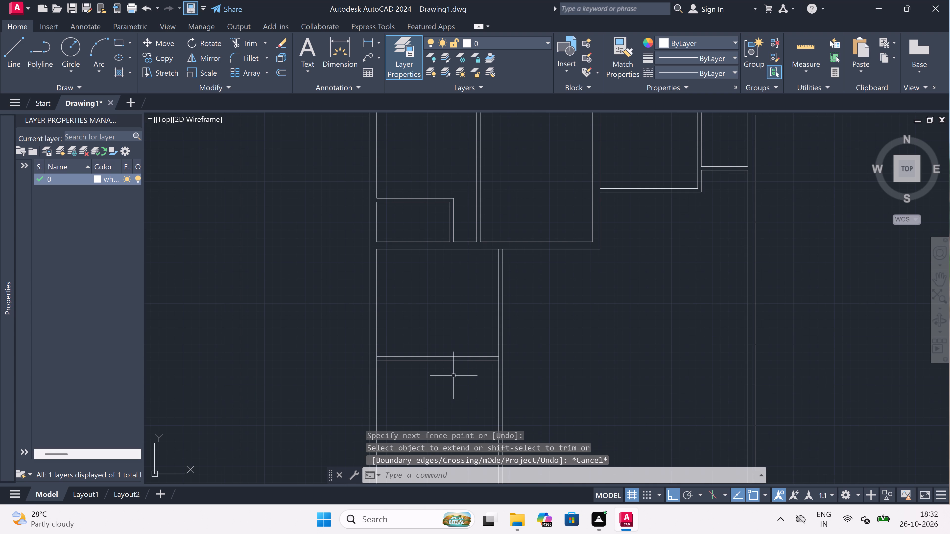
Draw a line from the horizontal wall's lower right end across the vertical wall, 4'9" further right, and up to the long horizontal wall.
{"action": "type", "text": "l"}
{"action": "key", "text": "space"}
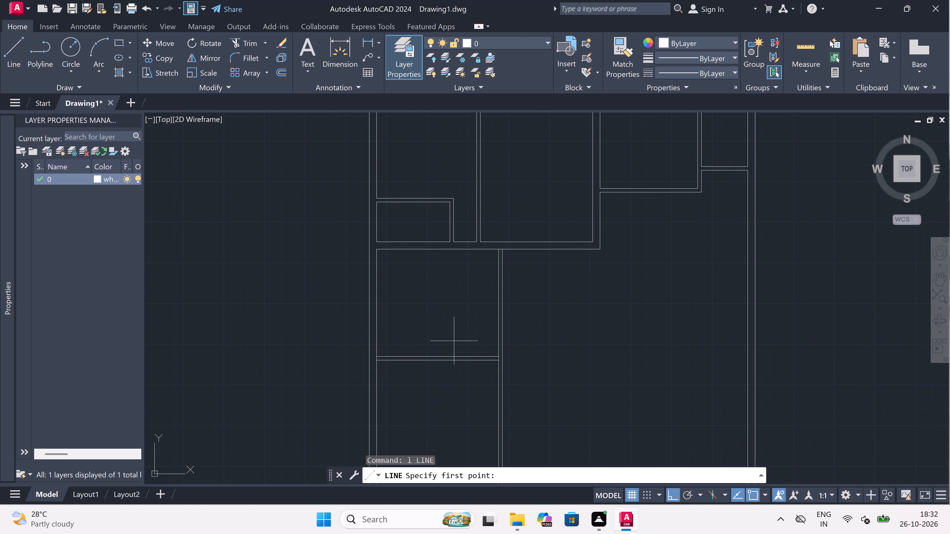
{"action": "scroll", "coordinate": [505, 325], "scroll_direction": "up", "scroll_amount": 1}
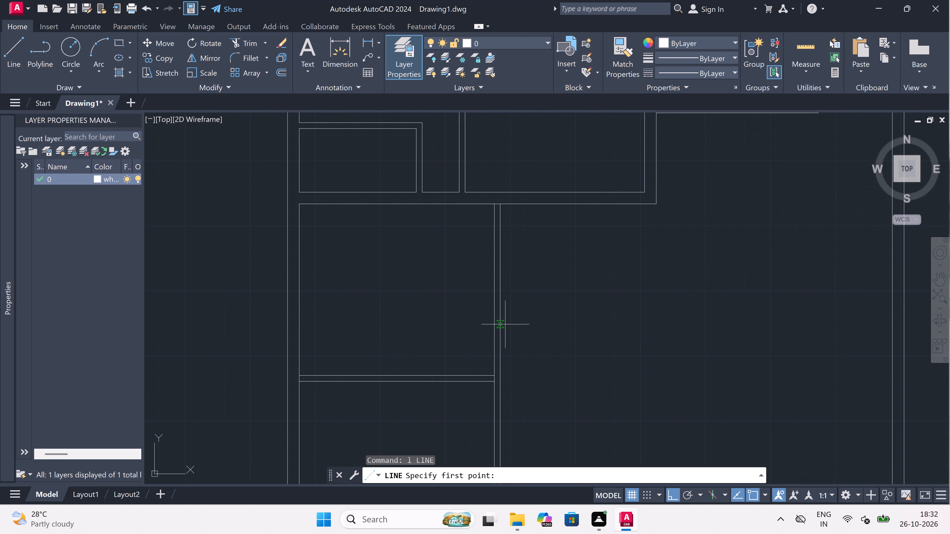
{"action": "left_click", "coordinate": [495, 381]}
{"action": "scroll", "coordinate": [501, 382], "scroll_direction": "up", "scroll_amount": 2}
{"action": "left_click_drag", "start_coordinate": [501, 382], "coordinate": [503, 382]}
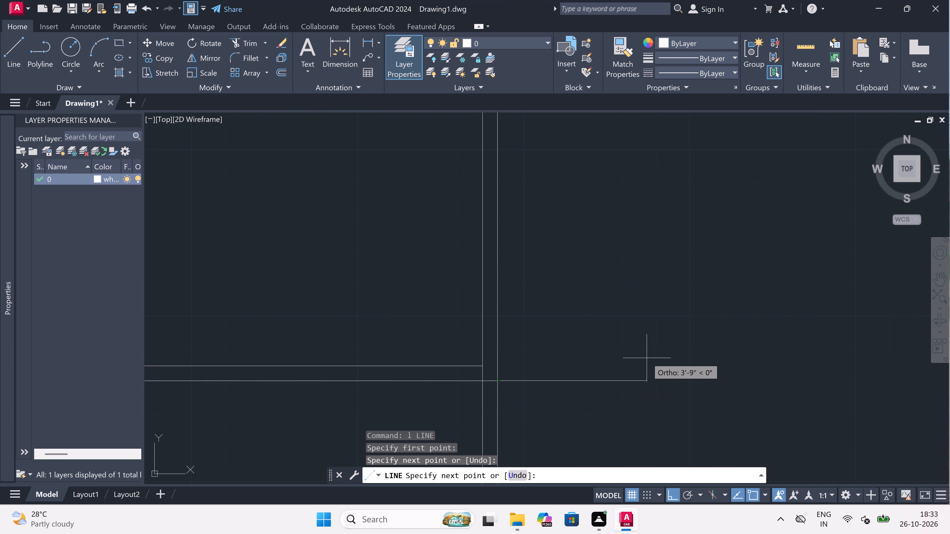
{"action": "type", "text": "4'9"}
{"action": "type", "text": "\""}
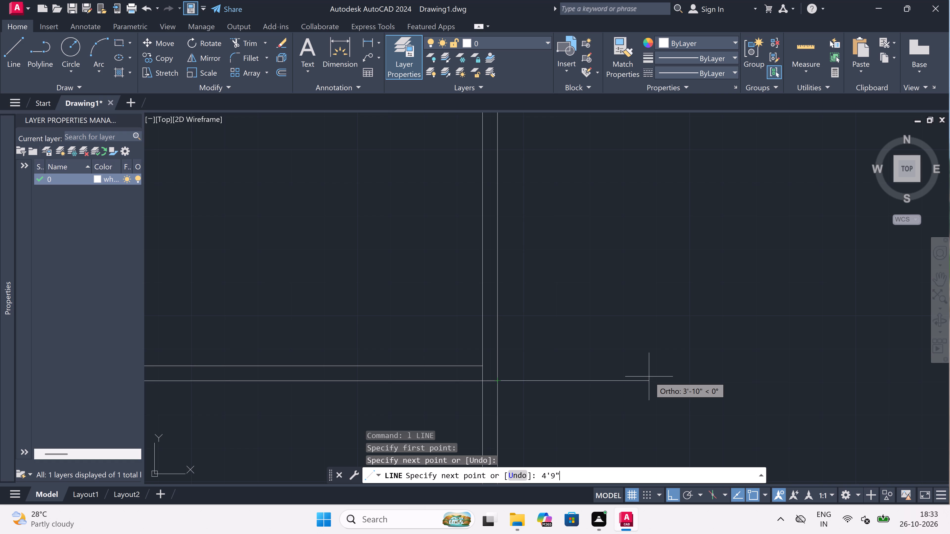
{"action": "key", "text": "space"}
{"action": "scroll", "coordinate": [649, 377], "scroll_direction": "down", "scroll_amount": 3}
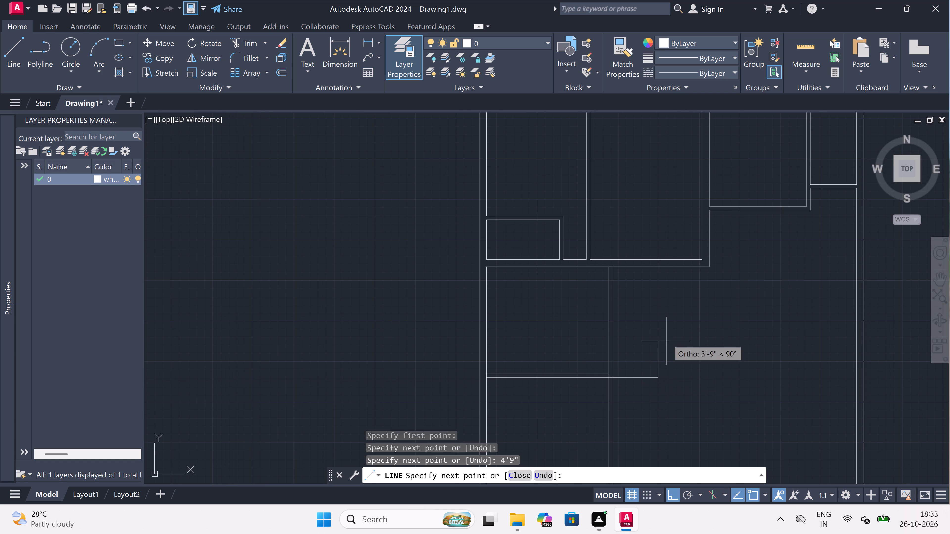
{"action": "scroll", "coordinate": [663, 267], "scroll_direction": "up", "scroll_amount": 1}
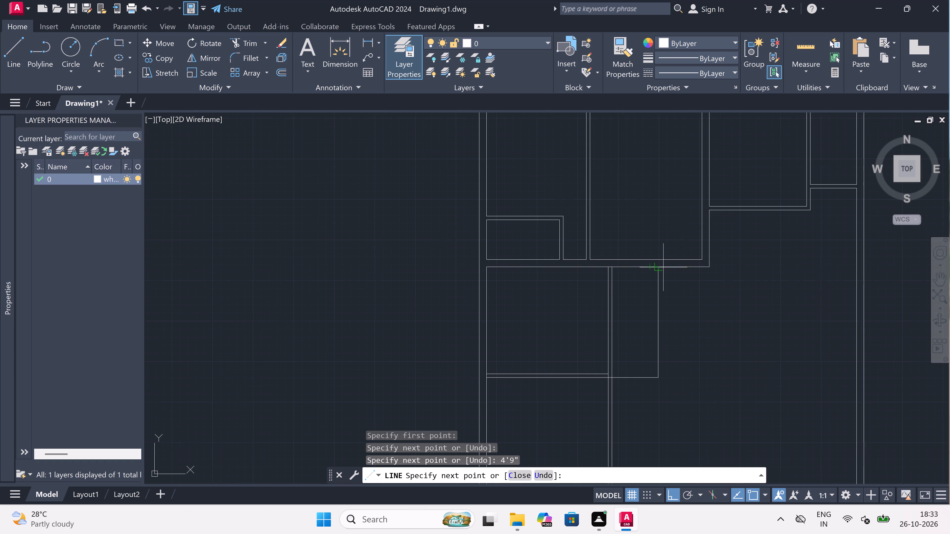
{"action": "scroll", "coordinate": [663, 267], "scroll_direction": "up", "scroll_amount": 2}
{"action": "left_click", "coordinate": [638, 265]}
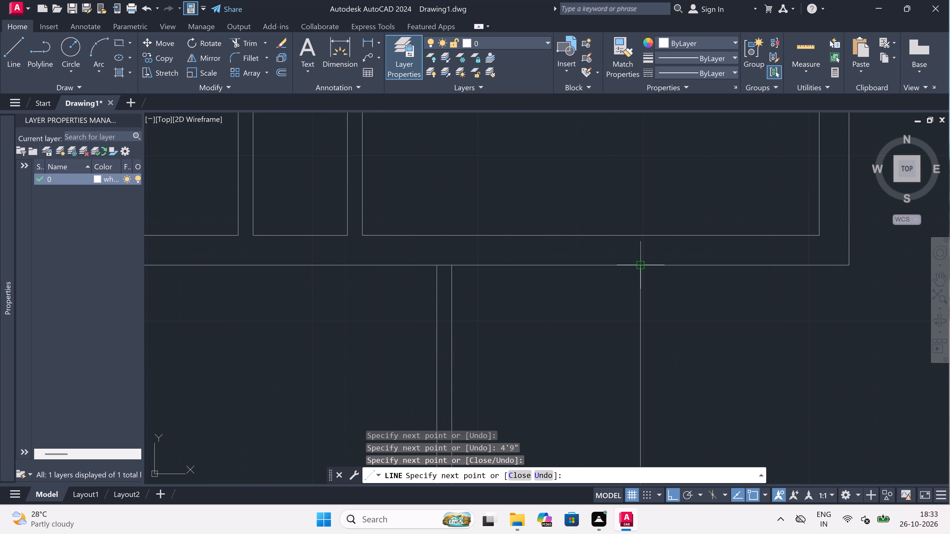
Continue the line 9" right along the long horizontal wall, down level with the lower corner, and back to it, outlining a 9" vertical wall.
{"action": "scroll", "coordinate": [638, 265], "scroll_direction": "up", "scroll_amount": 1}
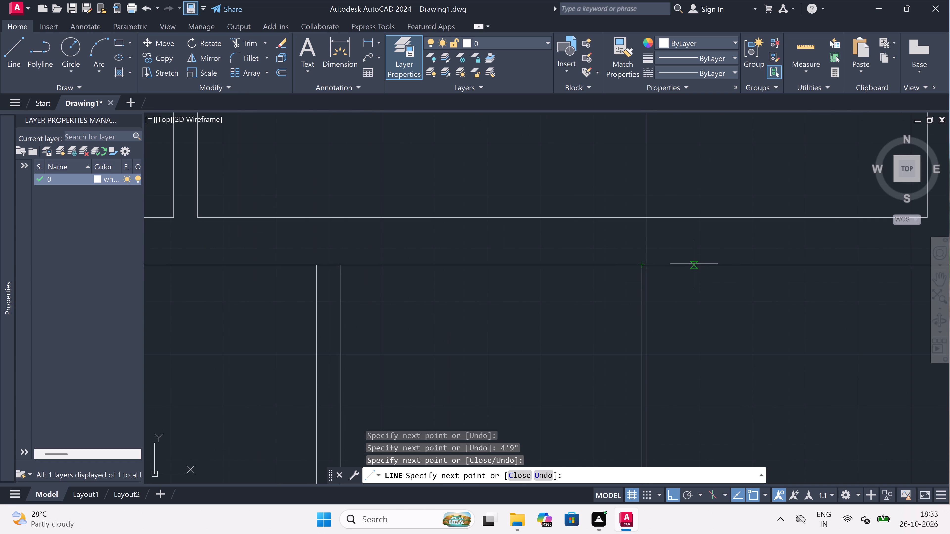
{"action": "type", "text": "9\""}
{"action": "key", "text": "space"}
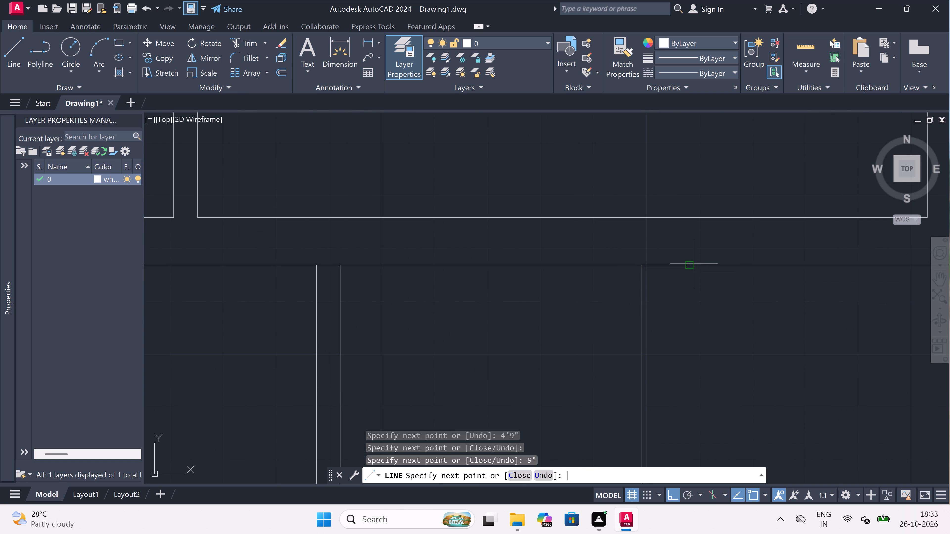
{"action": "scroll", "coordinate": [683, 255], "scroll_direction": "down", "scroll_amount": 4}
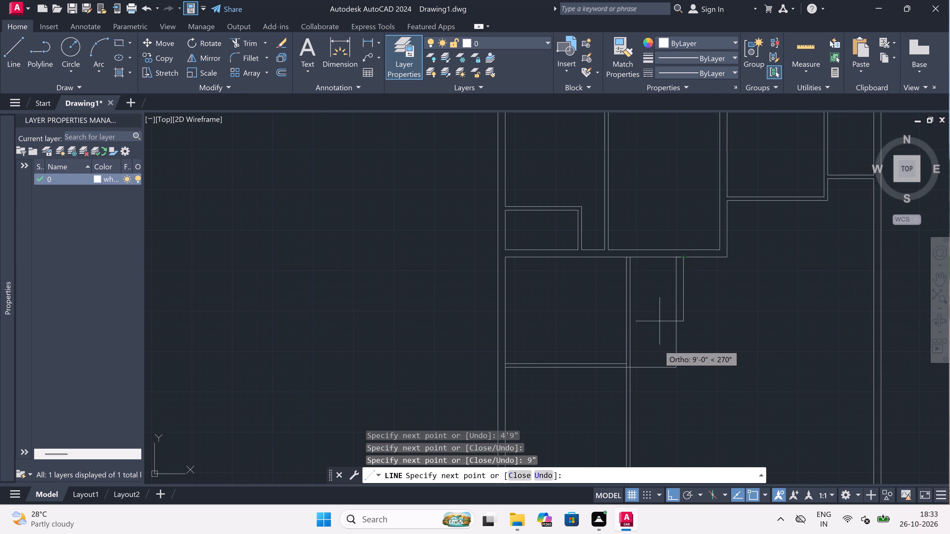
{"action": "scroll", "coordinate": [677, 375], "scroll_direction": "up", "scroll_amount": 3}
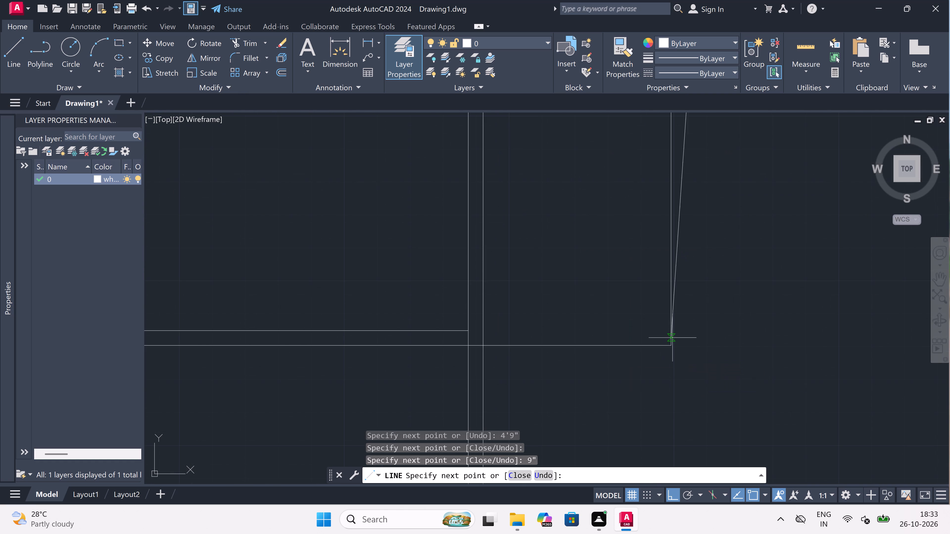
{"action": "left_click_drag", "start_coordinate": [701, 342], "coordinate": [689, 344]}
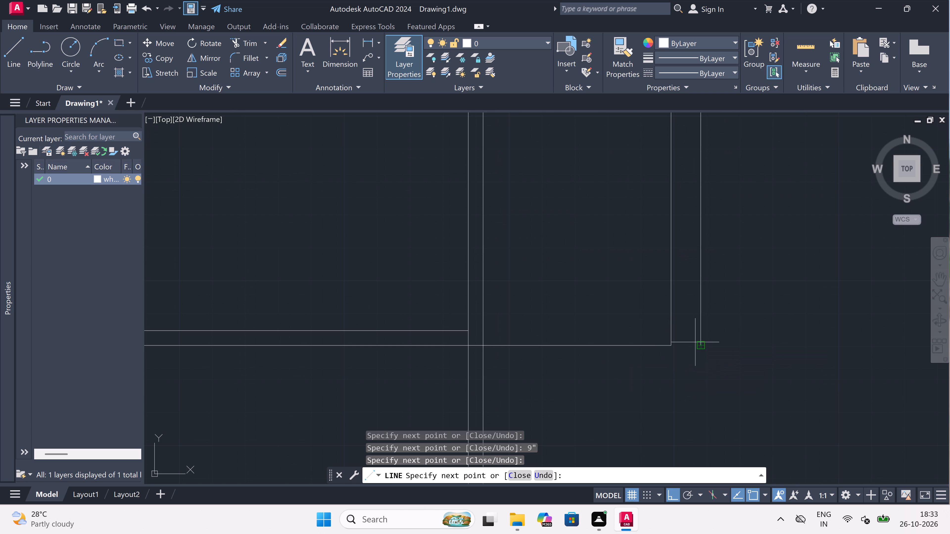
{"action": "left_click", "coordinate": [673, 346]}
{"action": "key", "text": "Escape"}
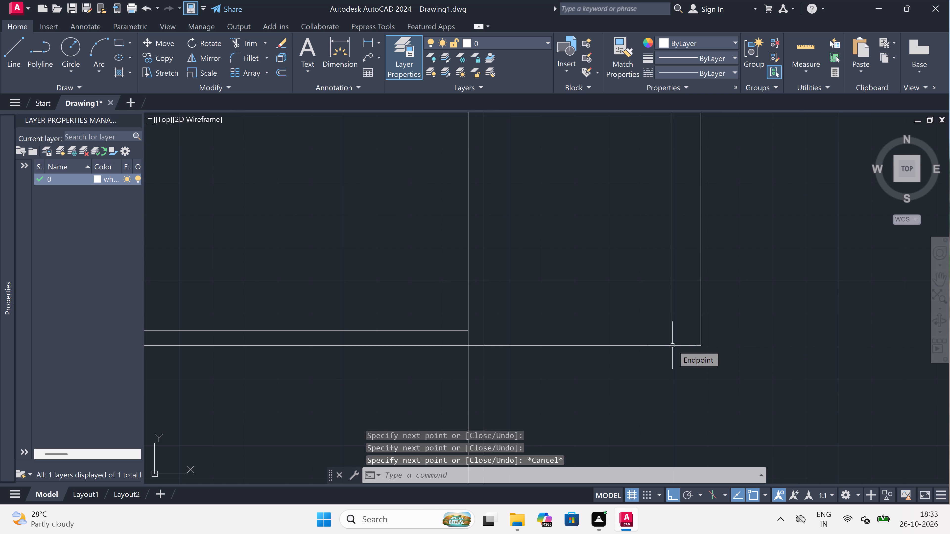
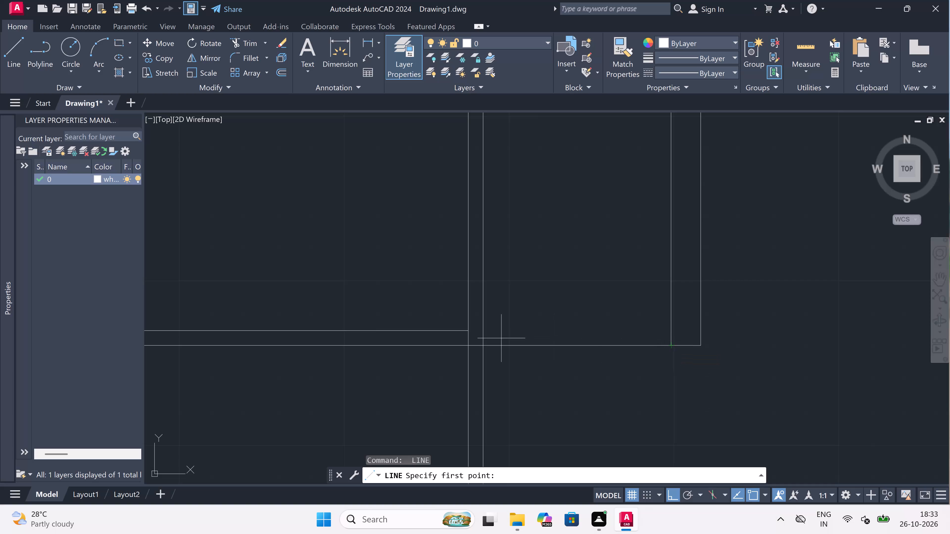
Draw a line continuing the lower horizontal wall's upper edge across the vertical walls to the 9" wall's outer line.
{"action": "left_click_drag", "start_coordinate": [468, 331], "coordinate": [502, 329]}
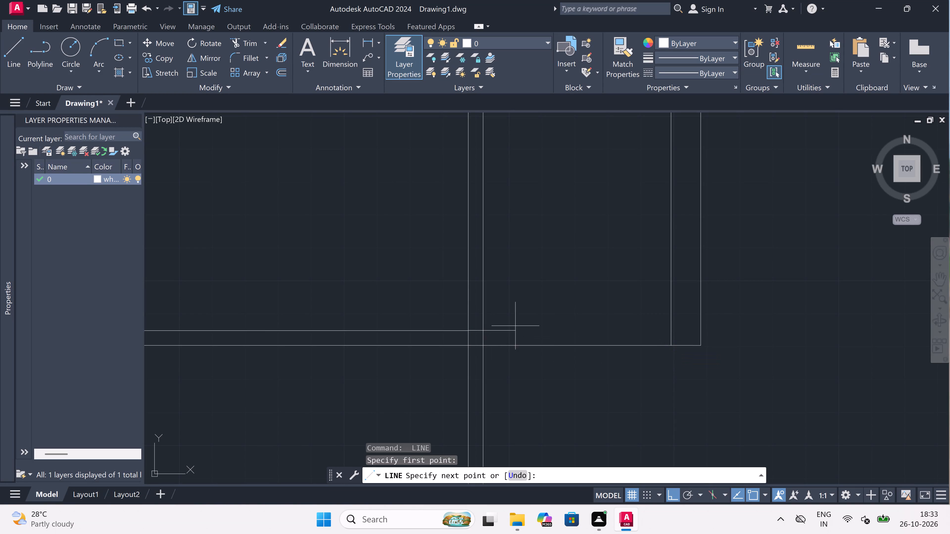
{"action": "left_click", "coordinate": [699, 327]}
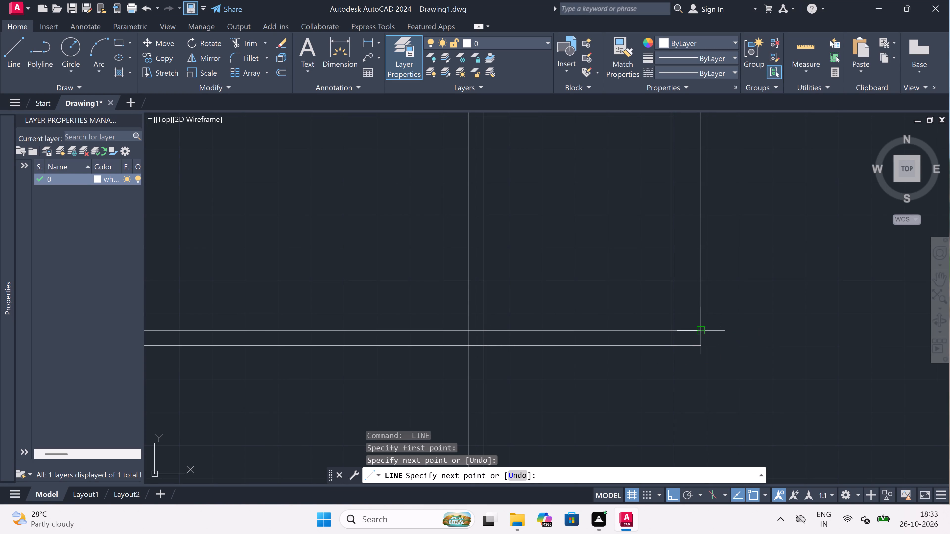
{"action": "key", "text": "Escape"}
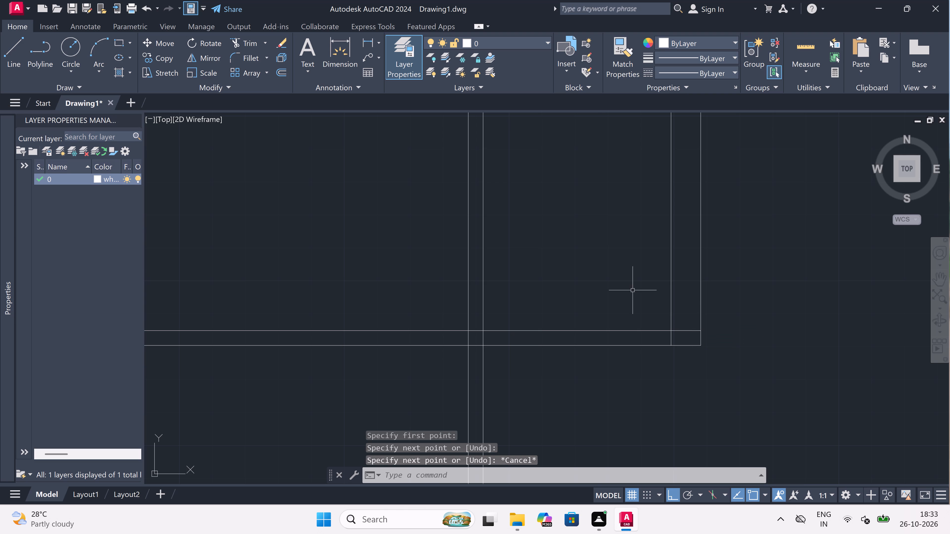
Trim the 4.5" vertical wall's lines below and within the lower horizontal wall, and the horizontal wall's upper line between them.
{"action": "scroll", "coordinate": [574, 265], "scroll_direction": "down", "scroll_amount": 3}
{"action": "scroll", "coordinate": [563, 291], "scroll_direction": "up", "scroll_amount": 2}
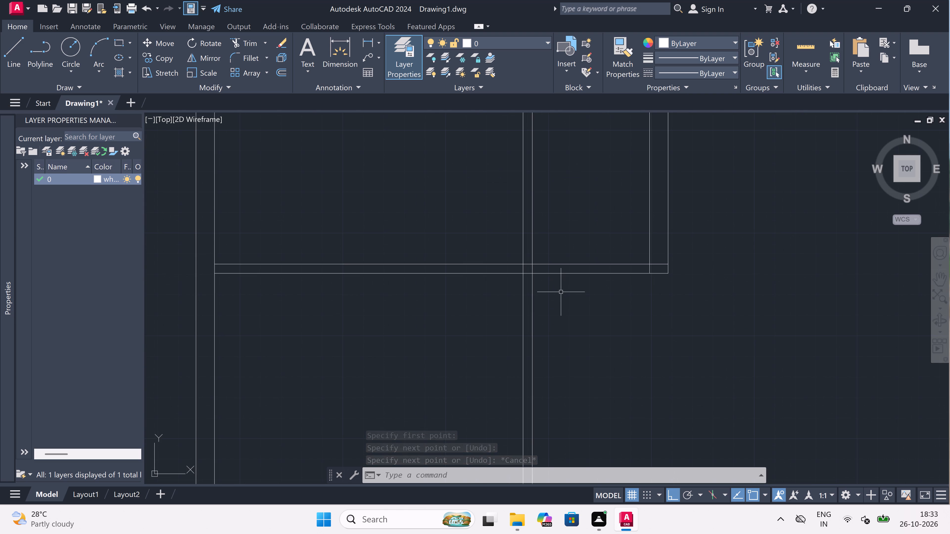
{"action": "type", "text": "tr"}
{"action": "key", "text": "space"}
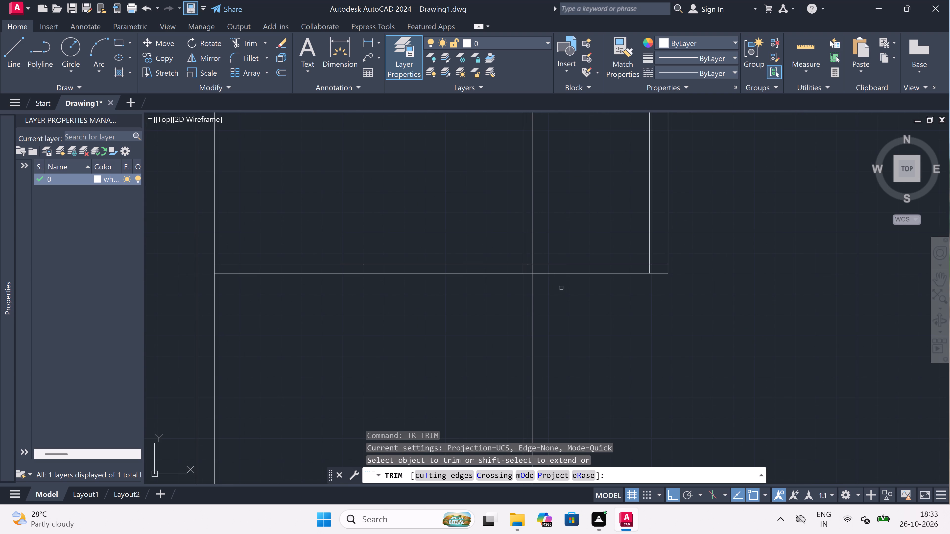
{"action": "left_click_drag", "start_coordinate": [561, 288], "coordinate": [561, 292]}
{"action": "left_click_drag", "start_coordinate": [473, 351], "coordinate": [473, 347]}
{"action": "scroll", "coordinate": [517, 253], "scroll_direction": "up", "scroll_amount": 2}
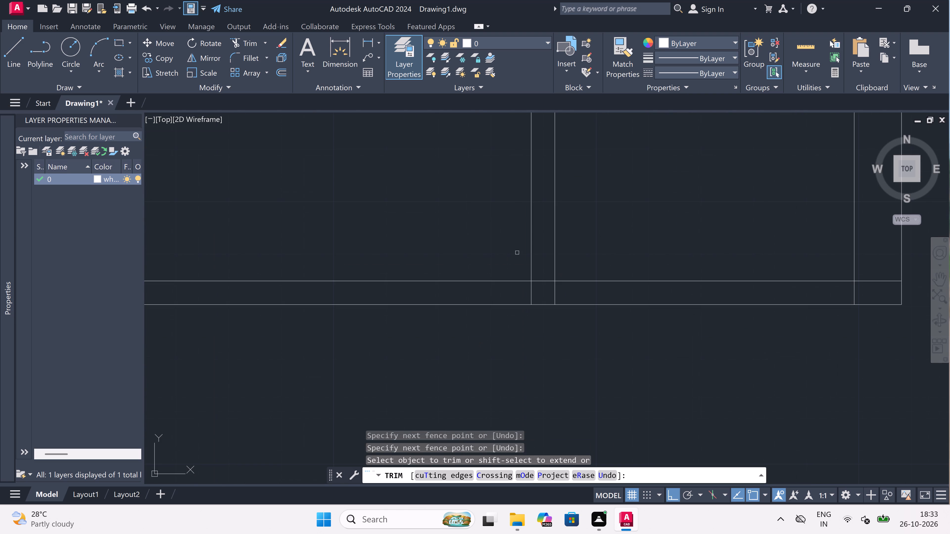
{"action": "left_click_drag", "start_coordinate": [525, 292], "coordinate": [531, 292]}
{"action": "left_click", "coordinate": [560, 291]}
{"action": "left_click_drag", "start_coordinate": [514, 291], "coordinate": [523, 290]}
{"action": "left_click_drag", "start_coordinate": [545, 286], "coordinate": [546, 280]}
{"action": "left_click", "coordinate": [548, 269]}
{"action": "scroll", "coordinate": [548, 269], "scroll_direction": "down", "scroll_amount": 3}
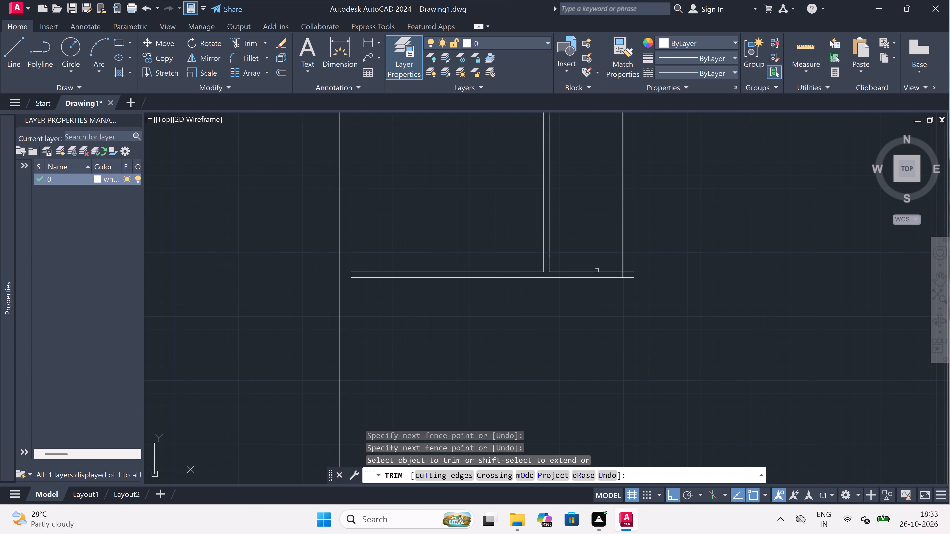
Trim the overlapping inner lines where the lower horizontal wall meets the 9" vertical wall, leaving a clean corner.
{"action": "scroll", "coordinate": [635, 276], "scroll_direction": "up", "scroll_amount": 2}
{"action": "scroll", "coordinate": [614, 270], "scroll_direction": "up", "scroll_amount": 2}
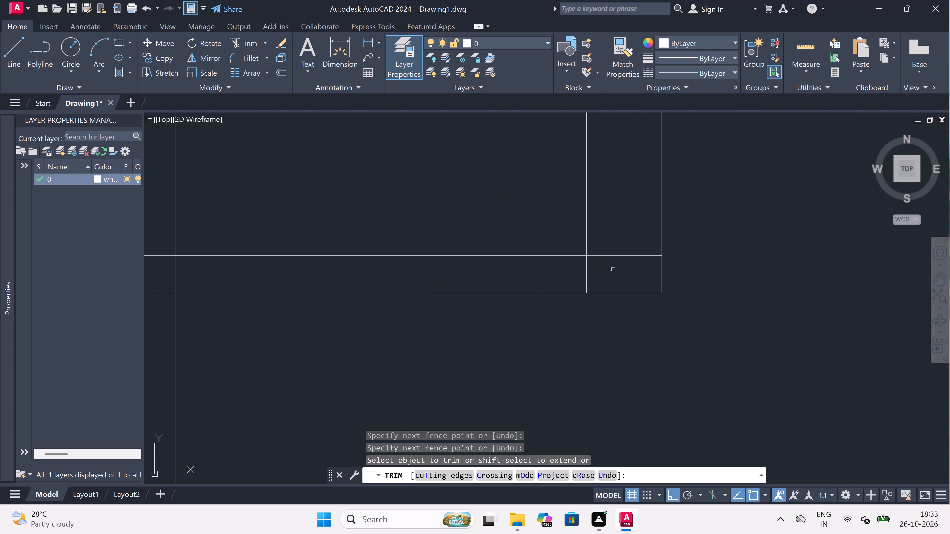
{"action": "left_click", "coordinate": [616, 257]}
{"action": "left_click", "coordinate": [579, 278]}
{"action": "left_click", "coordinate": [604, 272]}
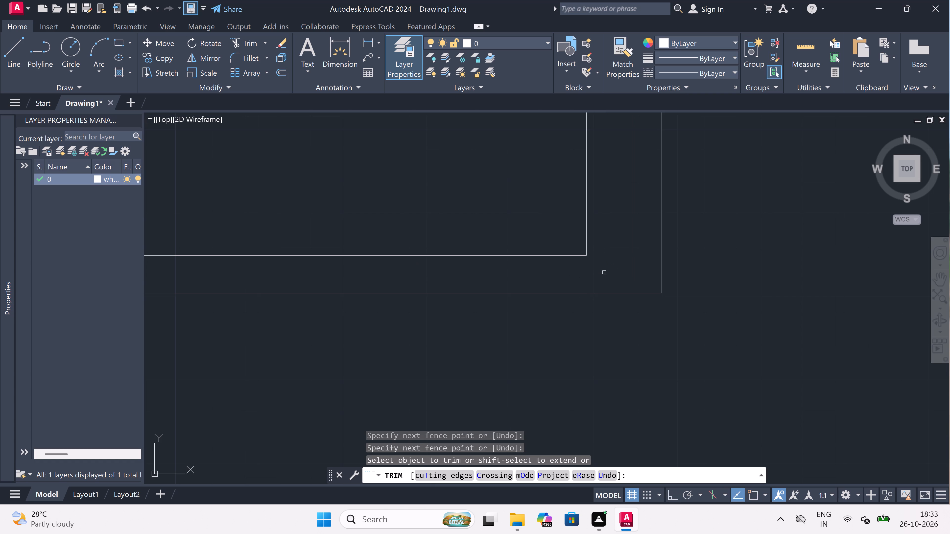
Trim the long horizontal wall's lower line across the tops of the 4.5" and 9" vertical walls to open both junctions.
{"action": "scroll", "coordinate": [528, 291], "scroll_direction": "down", "scroll_amount": 6}
{"action": "scroll", "coordinate": [524, 272], "scroll_direction": "up", "scroll_amount": 1}
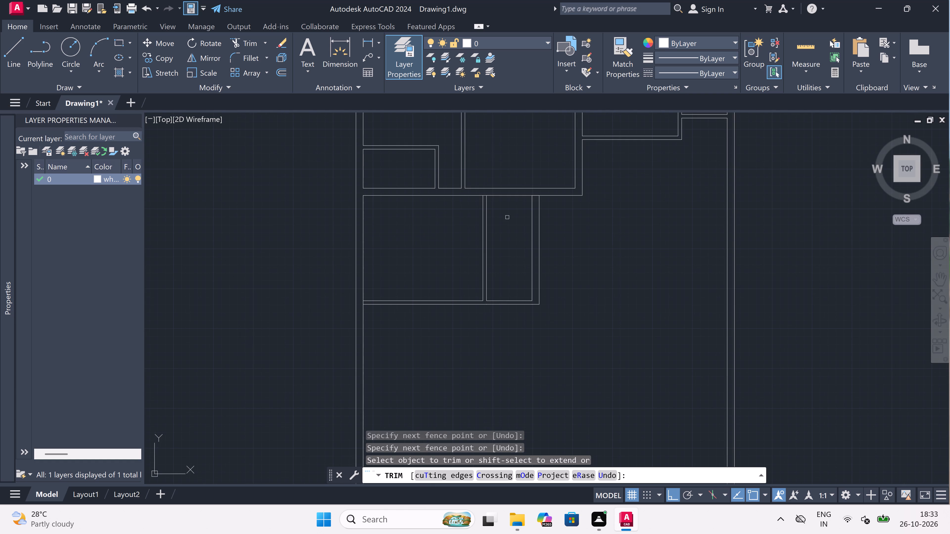
{"action": "scroll", "coordinate": [496, 197], "scroll_direction": "up", "scroll_amount": 3}
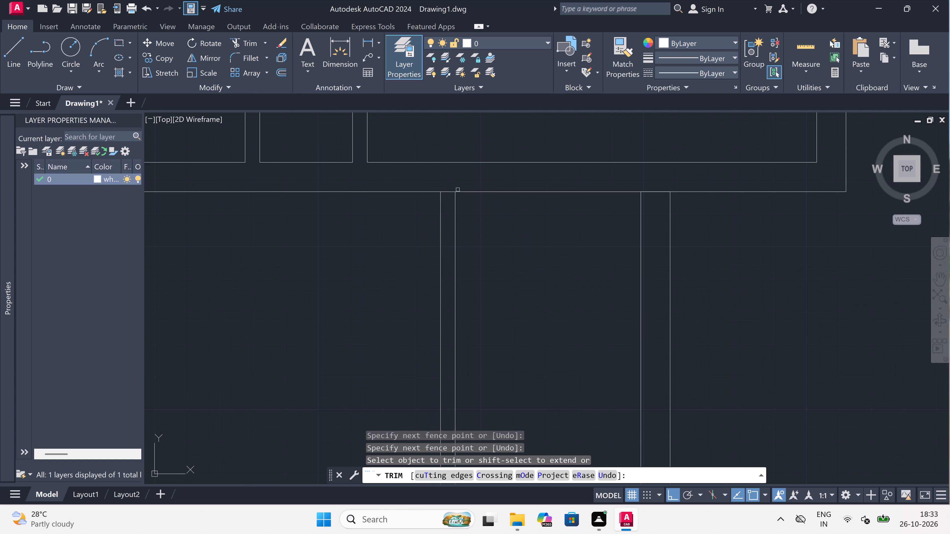
{"action": "left_click", "coordinate": [448, 190]}
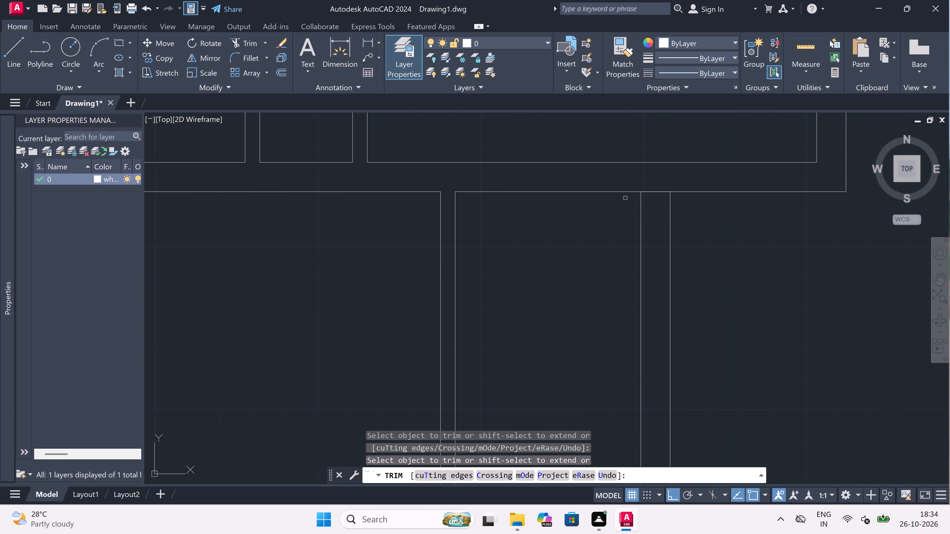
{"action": "left_click", "coordinate": [654, 191]}
{"action": "left_click", "coordinate": [654, 191]}
{"action": "left_click", "coordinate": [654, 191]}
{"action": "scroll", "coordinate": [657, 189], "scroll_direction": "down", "scroll_amount": 2}
{"action": "scroll", "coordinate": [657, 189], "scroll_direction": "up", "scroll_amount": 1}
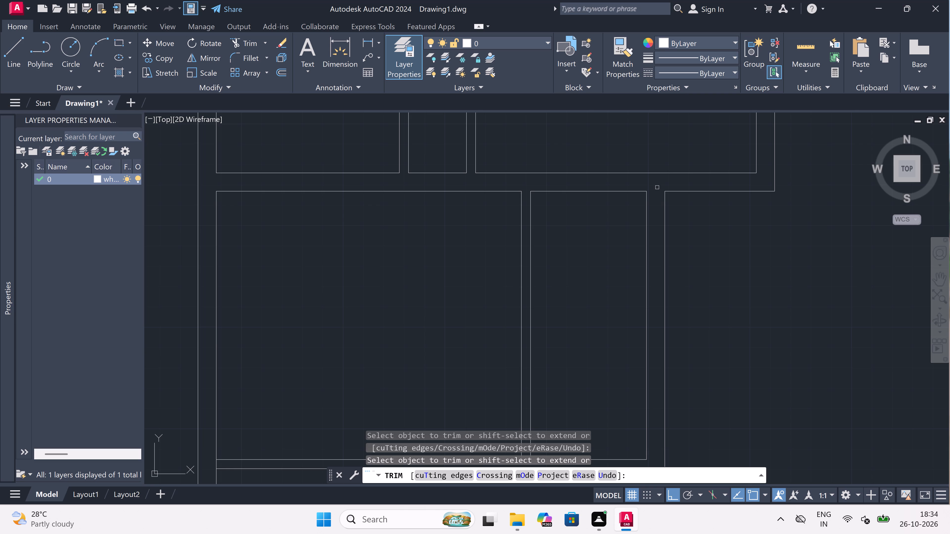
{"action": "scroll", "coordinate": [657, 187], "scroll_direction": "down", "scroll_amount": 3}
{"action": "scroll", "coordinate": [550, 233], "scroll_direction": "down", "scroll_amount": 2}
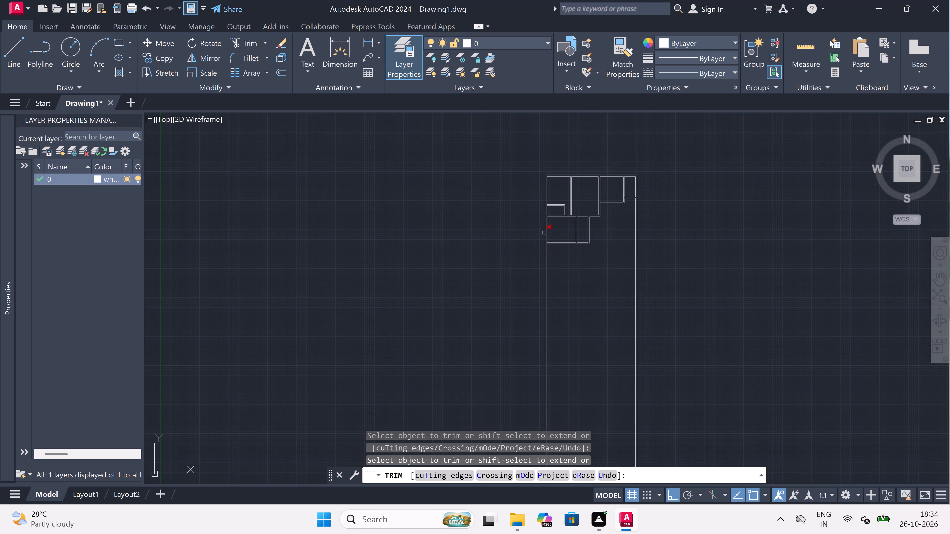
{"action": "key", "text": "Escape"}
Create a new layer named line1 and set its colour to index 11.
{"action": "scroll", "coordinate": [545, 228], "scroll_direction": "down", "scroll_amount": 3}
{"action": "scroll", "coordinate": [576, 206], "scroll_direction": "up", "scroll_amount": 2}
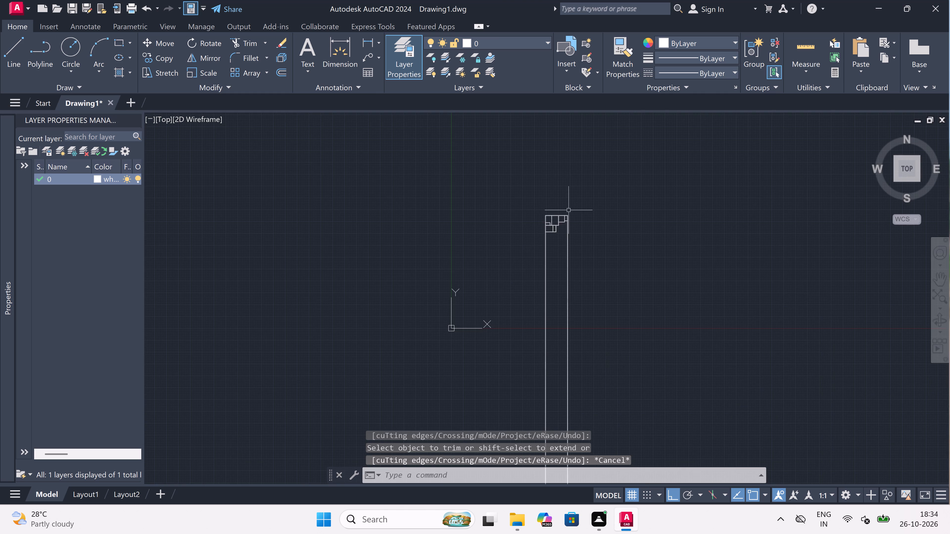
{"action": "scroll", "coordinate": [576, 207], "scroll_direction": "up", "scroll_amount": 1}
{"action": "scroll", "coordinate": [509, 255], "scroll_direction": "up", "scroll_amount": 2}
{"action": "scroll", "coordinate": [353, 255], "scroll_direction": "up", "scroll_amount": 2}
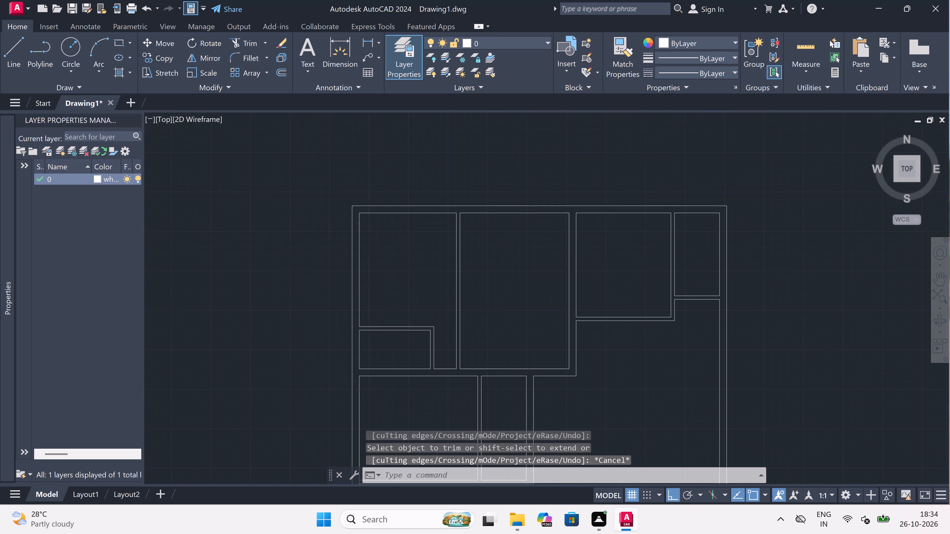
{"action": "right_click", "coordinate": [79, 266]}
{"action": "left_click", "coordinate": [137, 239]}
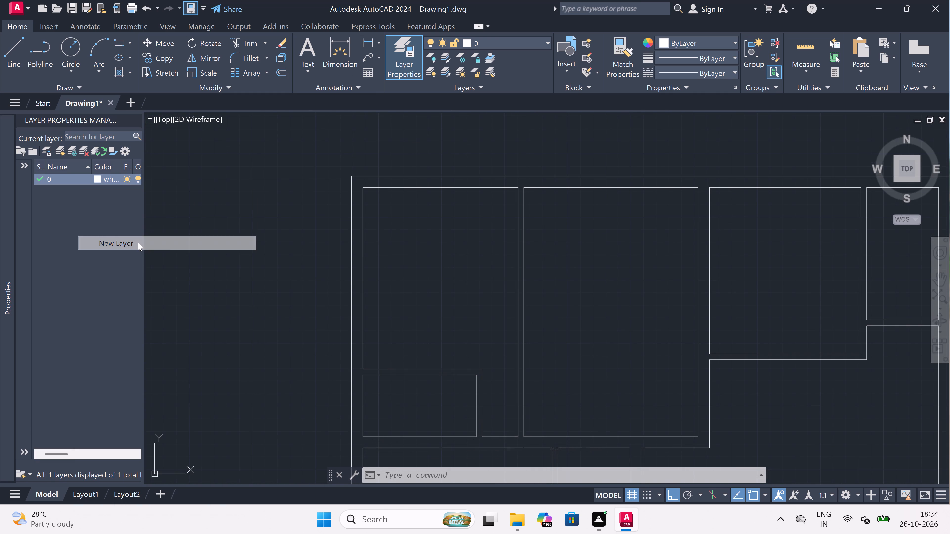
{"action": "key", "text": "BackSpace"}
{"action": "type", "text": "lin"}
{"action": "key", "text": "e"}
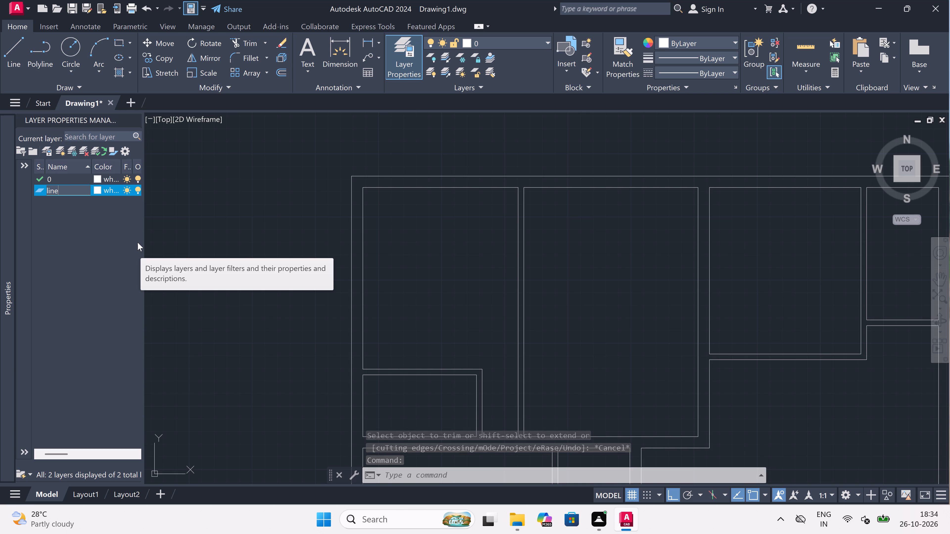
{"action": "key", "text": "1"}
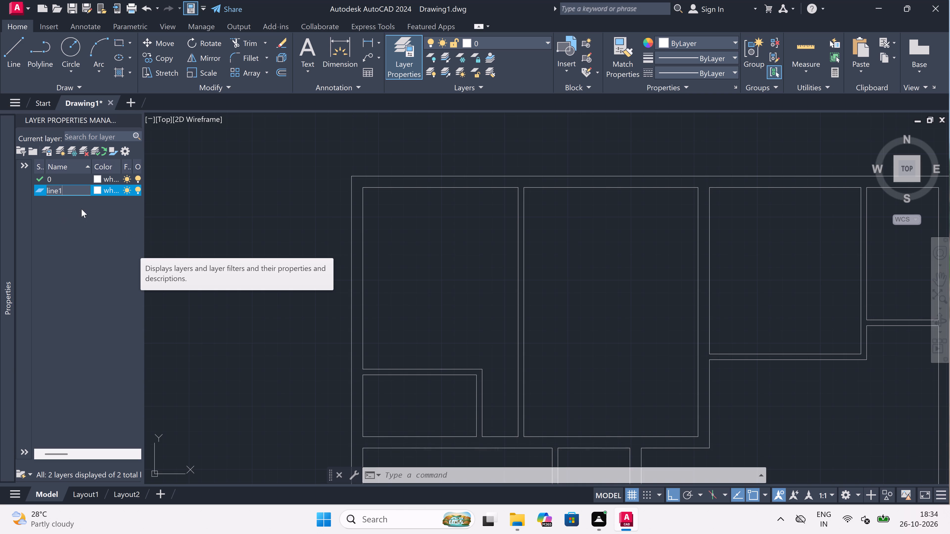
{"action": "left_click", "coordinate": [97, 190]}
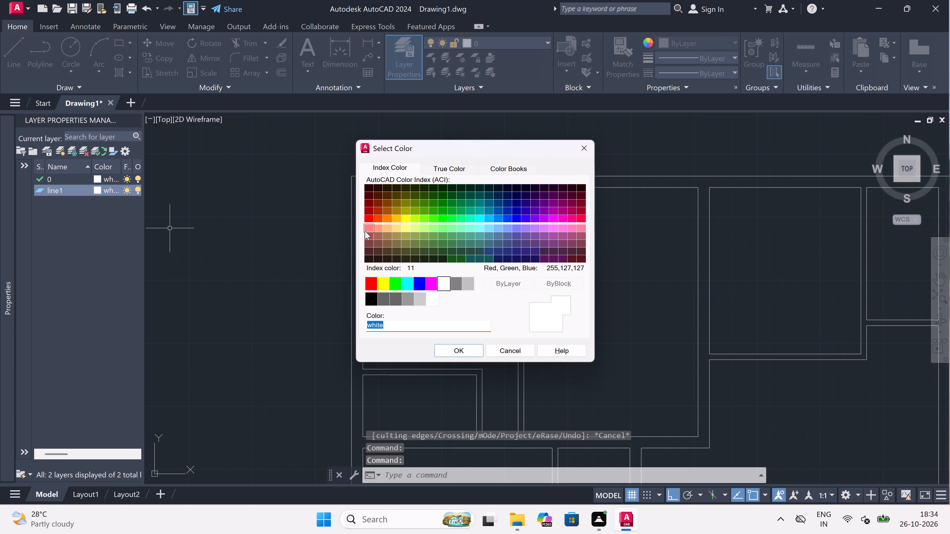
{"action": "left_click", "coordinate": [367, 228]}
{"action": "left_click", "coordinate": [463, 347]}
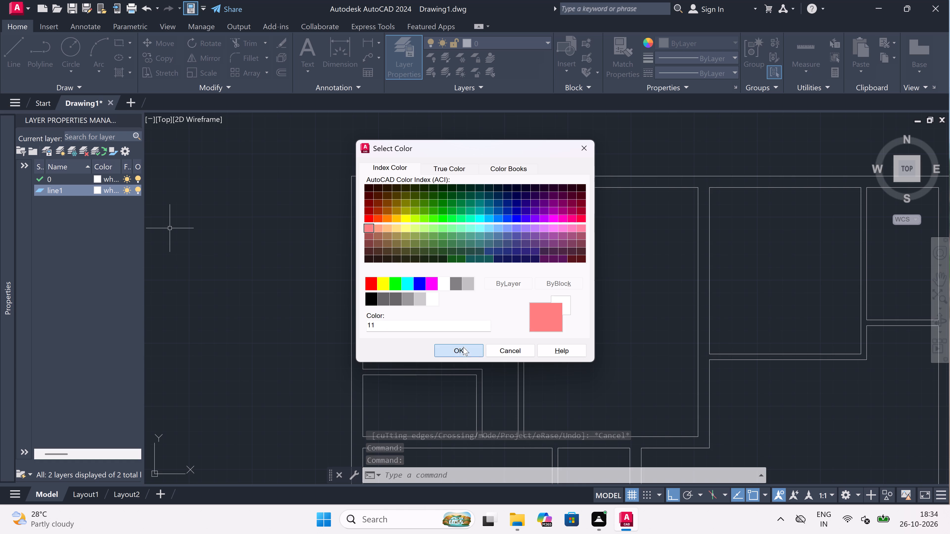
Add another new layer, keeping its default name.
{"action": "right_click", "coordinate": [85, 266]}
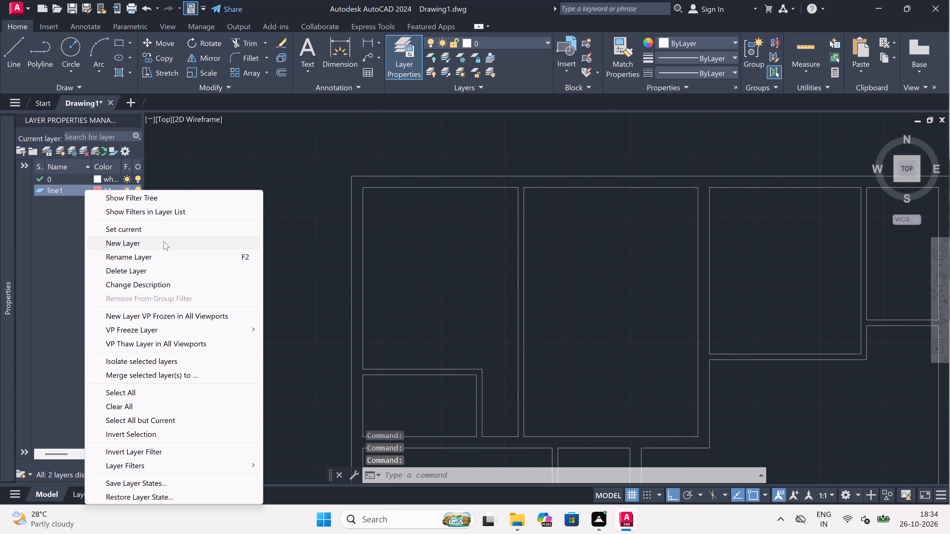
{"action": "left_click", "coordinate": [164, 240]}
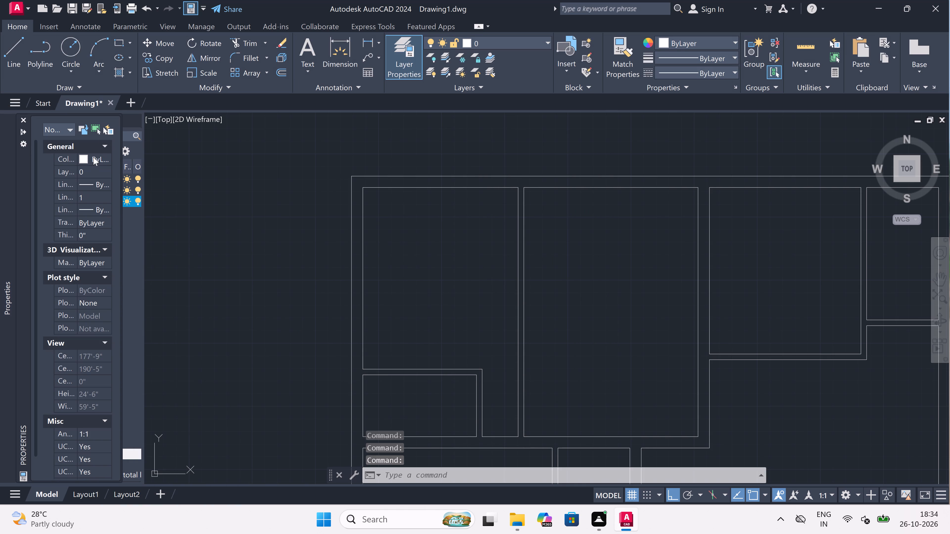
Close the Properties palette.
{"action": "left_click", "coordinate": [25, 118]}
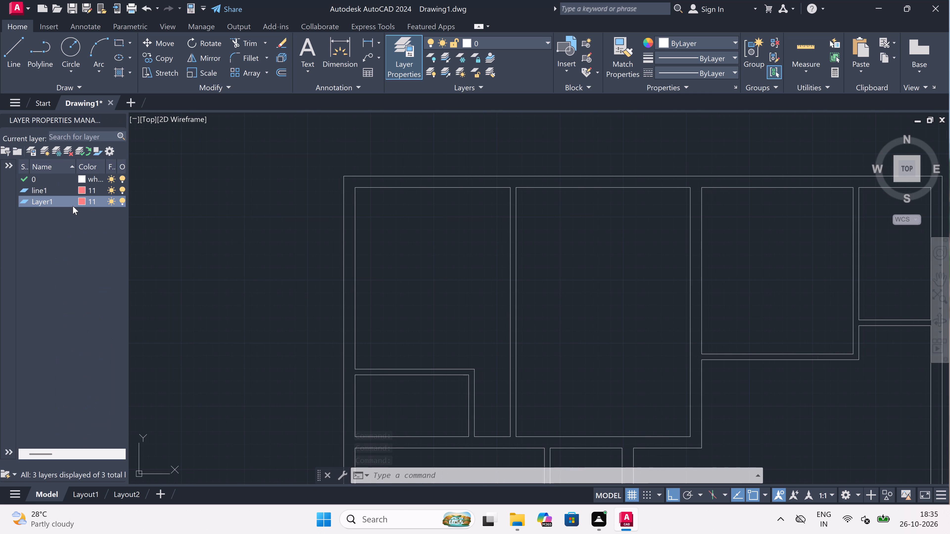
Create a new layer named line2 and set its colour to index 71.
{"action": "right_click", "coordinate": [53, 240]}
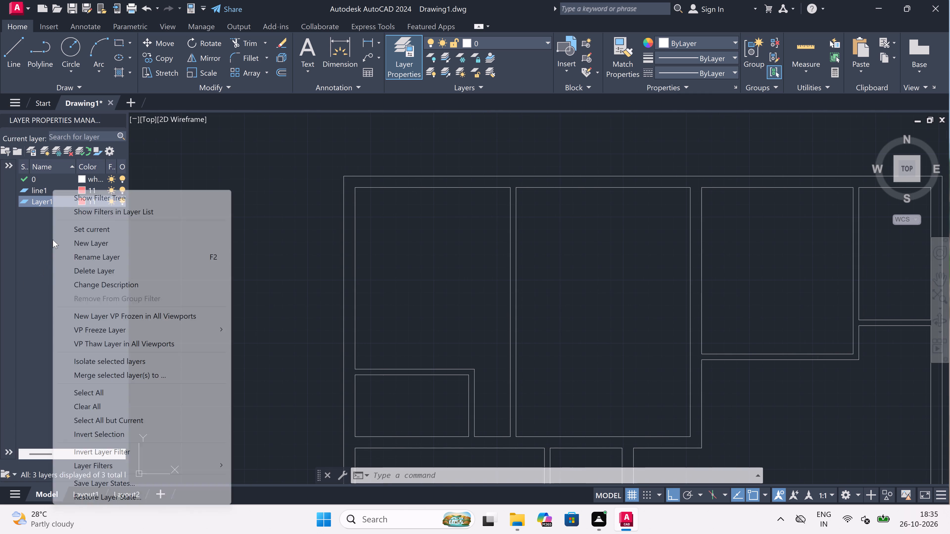
{"action": "left_click", "coordinate": [115, 239]}
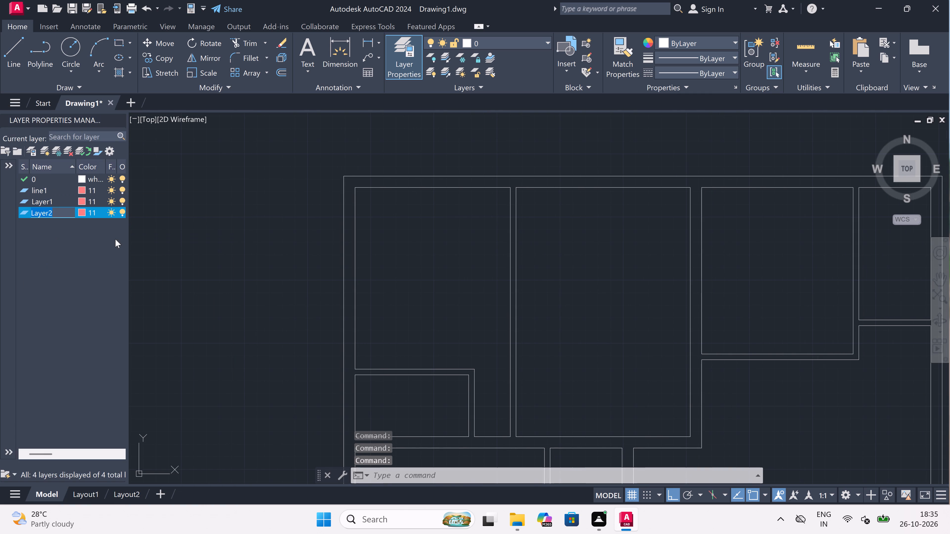
{"action": "key", "text": "BackSpace"}
{"action": "type", "text": "line2"}
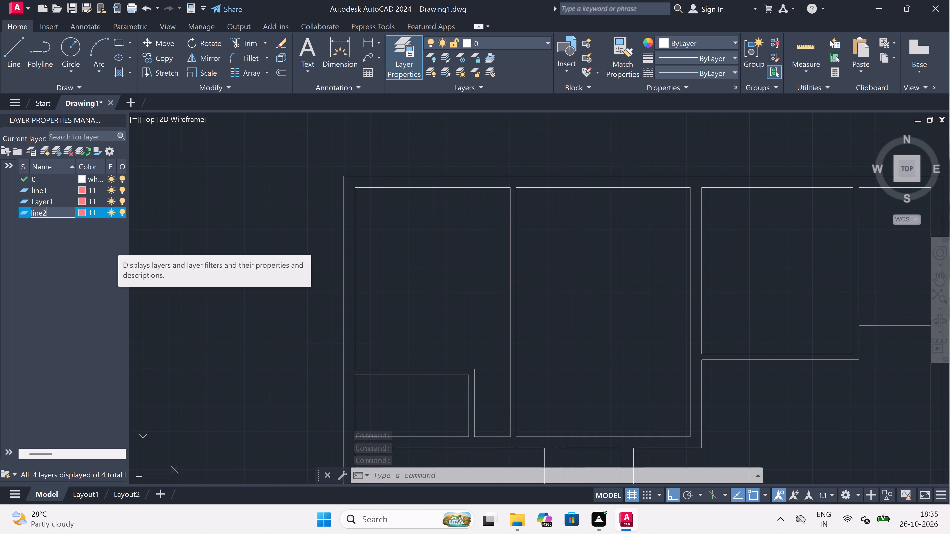
{"action": "left_click", "coordinate": [82, 212]}
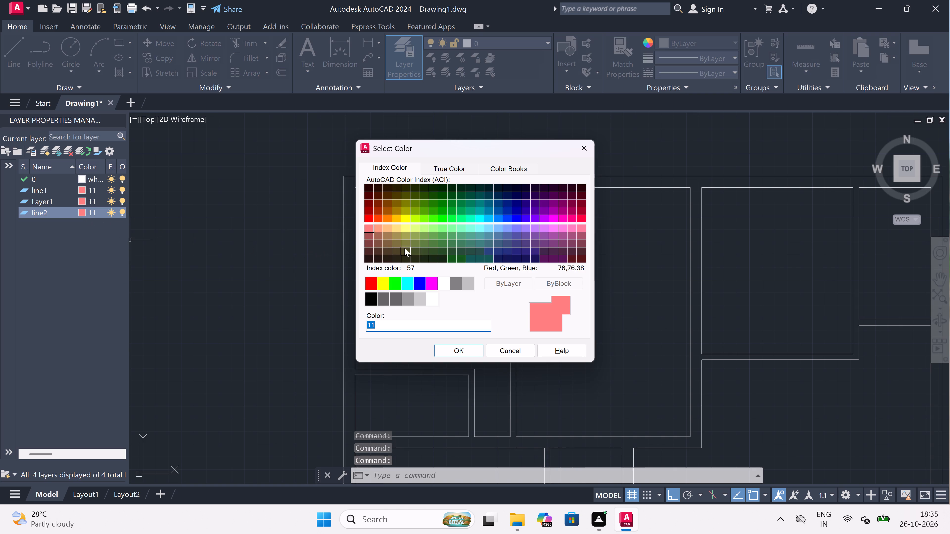
{"action": "left_click", "coordinate": [427, 227]}
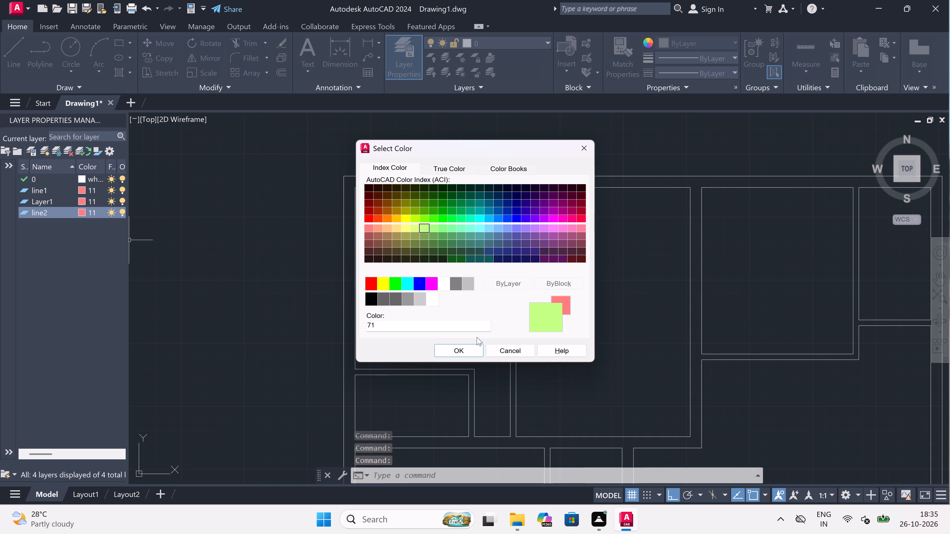
{"action": "left_click", "coordinate": [460, 354]}
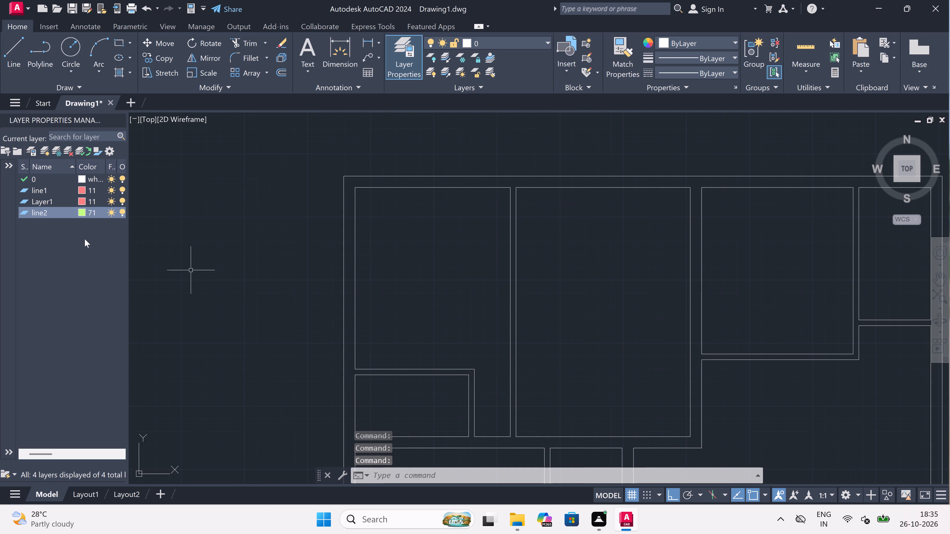
Create a new layer named line3 and set its colour to index 171.
{"action": "right_click", "coordinate": [38, 235]}
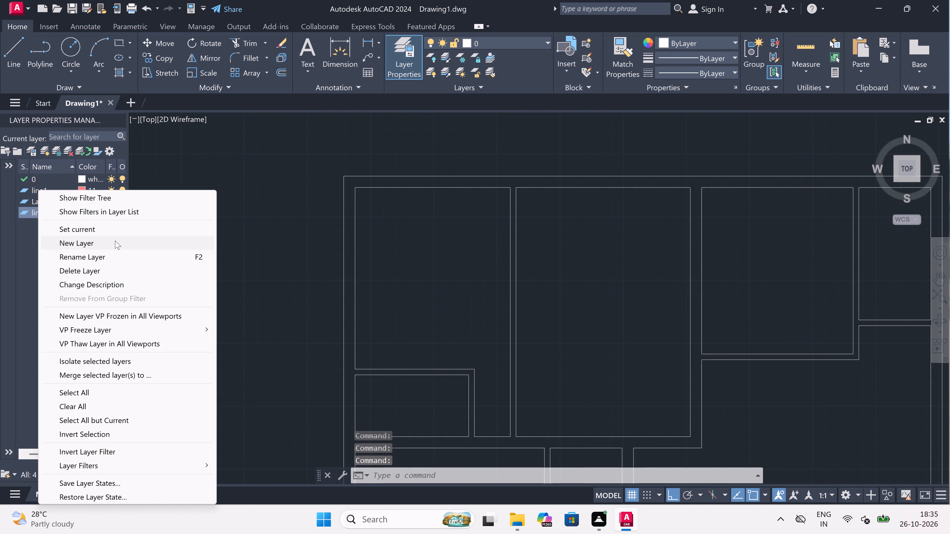
{"action": "left_click", "coordinate": [115, 245]}
{"action": "key", "text": "BackSpace"}
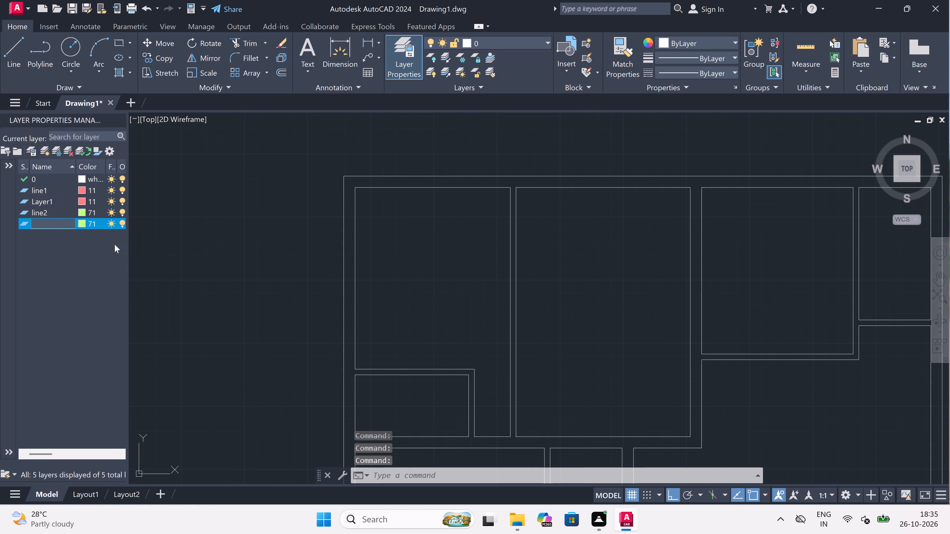
{"action": "type", "text": "line3"}
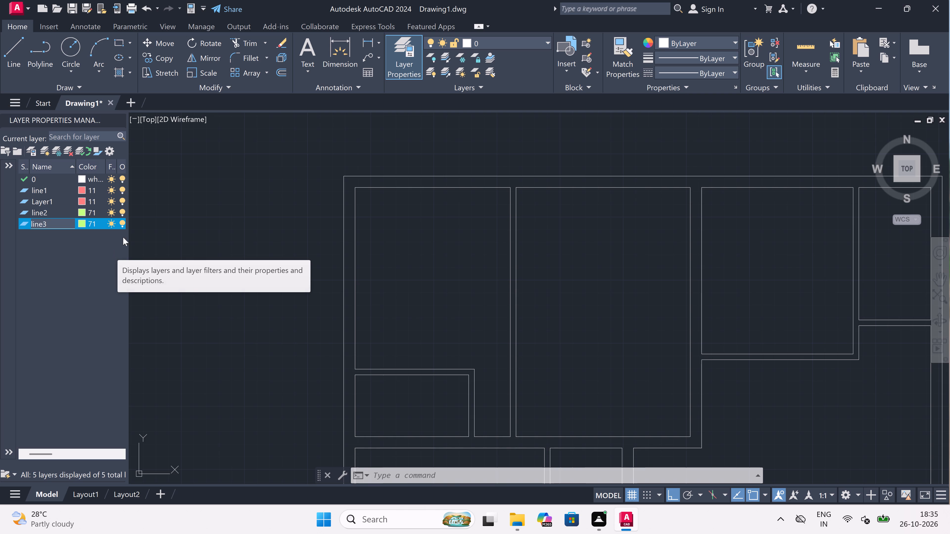
{"action": "left_click", "coordinate": [82, 224]}
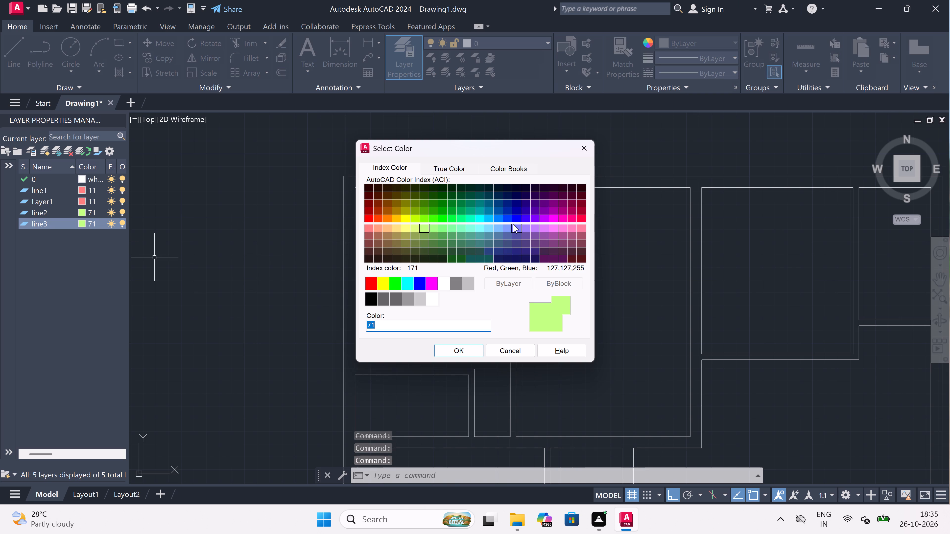
{"action": "left_click", "coordinate": [513, 224]}
{"action": "left_click", "coordinate": [460, 353]}
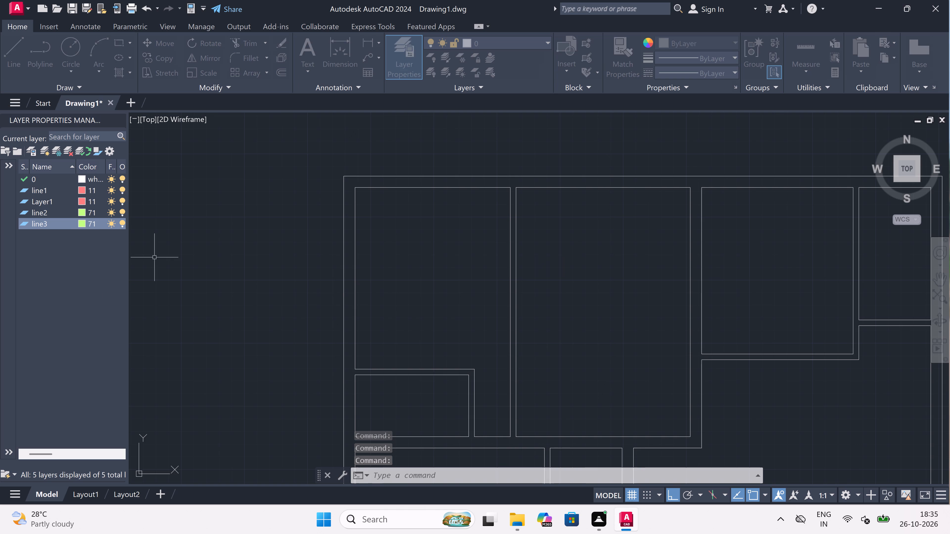
Create a new layer named line4 and set its colour to index 191.
{"action": "right_click", "coordinate": [33, 262]}
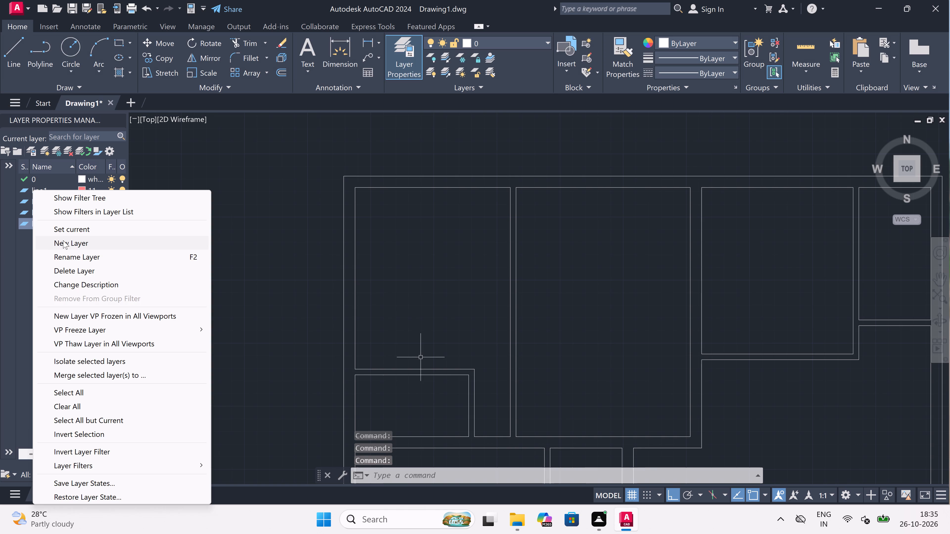
{"action": "left_click", "coordinate": [63, 240]}
{"action": "key", "text": "BackSpace"}
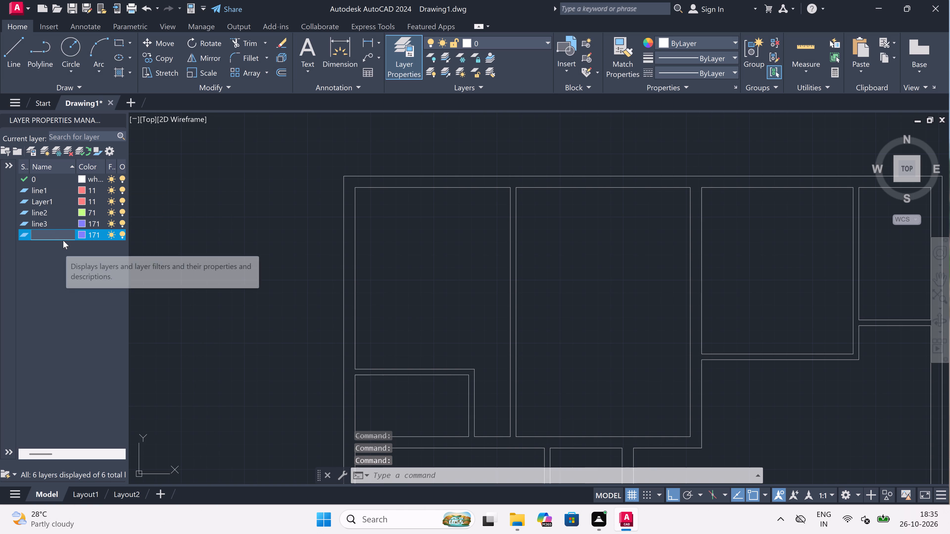
{"action": "type", "text": "line4"}
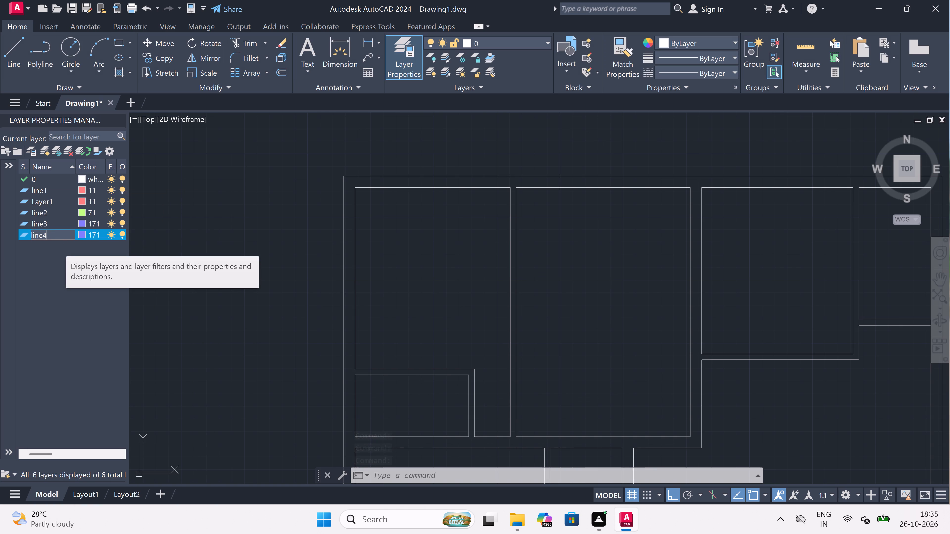
{"action": "left_click", "coordinate": [81, 234]}
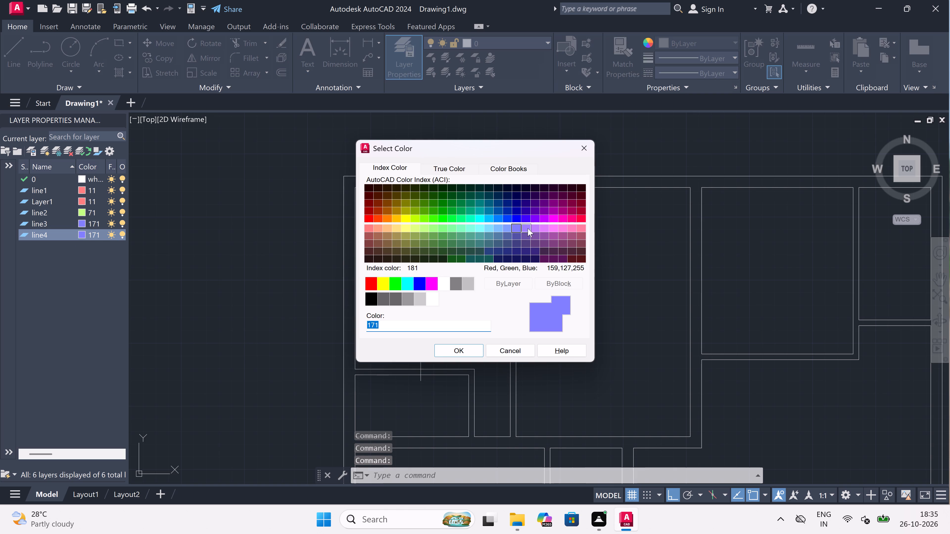
{"action": "left_click", "coordinate": [532, 227]}
{"action": "left_click", "coordinate": [468, 346]}
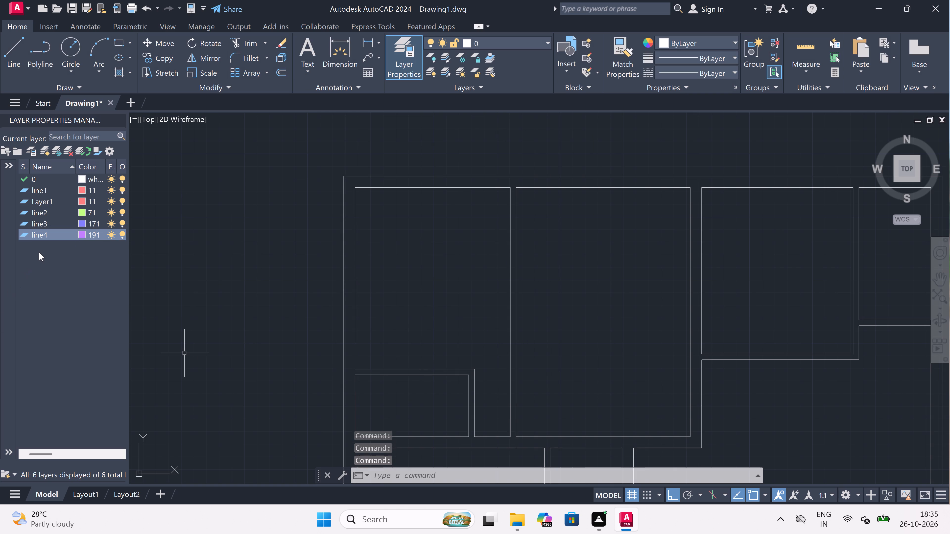
Create a new layer named line5 and set its colour to index 131.
{"action": "right_click", "coordinate": [39, 252]}
{"action": "left_click", "coordinate": [108, 238]}
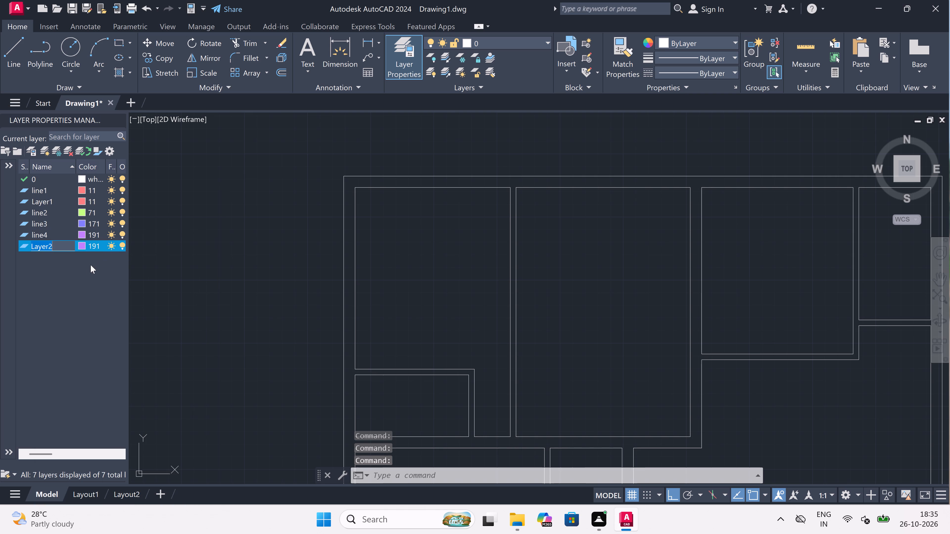
{"action": "key", "text": "BackSpace"}
{"action": "type", "text": "line5"}
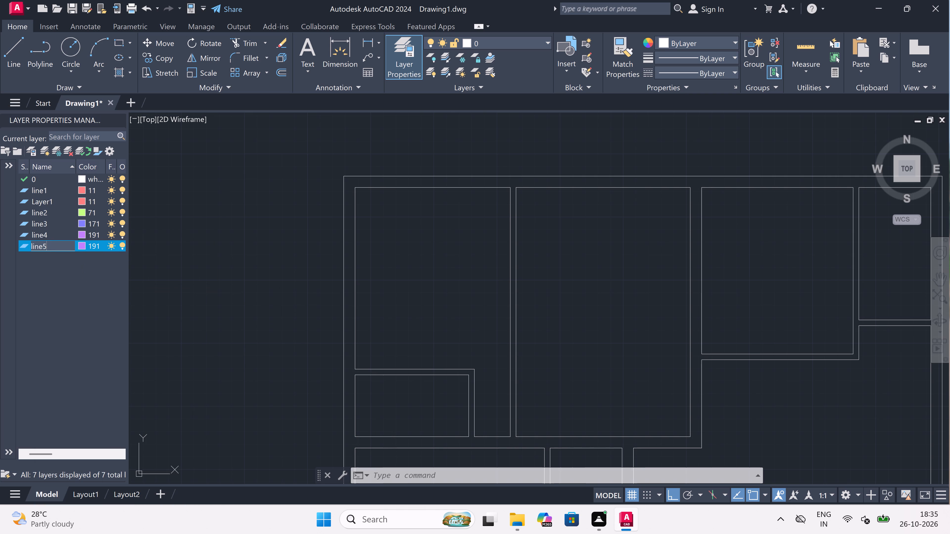
{"action": "left_click", "coordinate": [81, 243]}
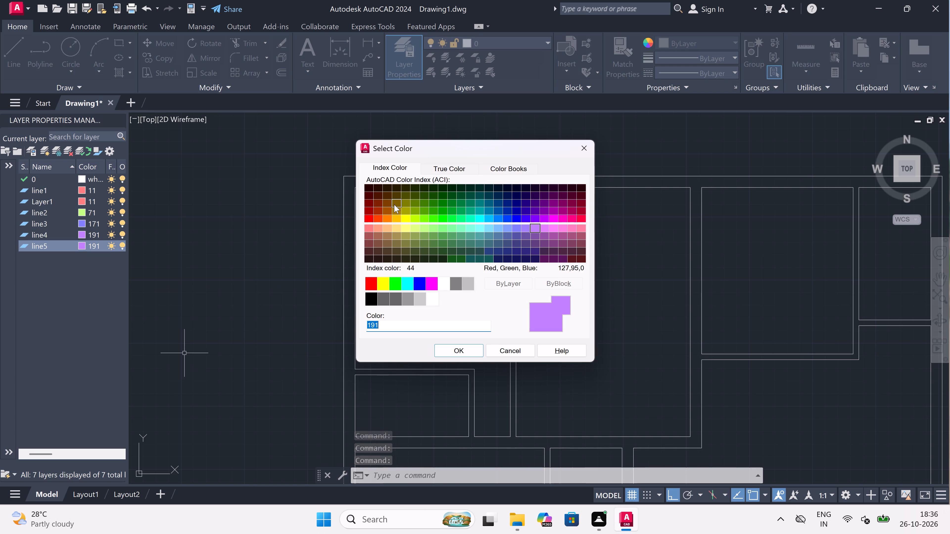
{"action": "left_click", "coordinate": [450, 236]}
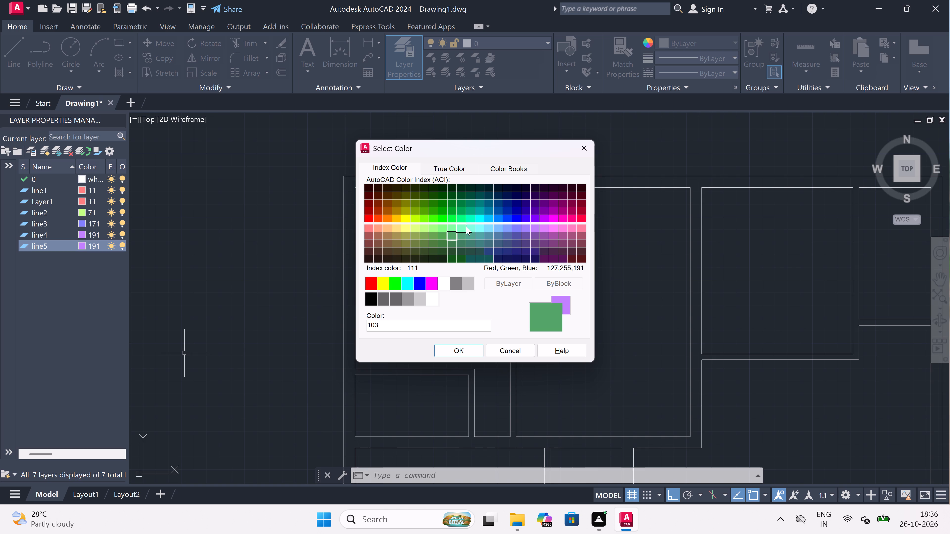
{"action": "left_click", "coordinate": [476, 227]}
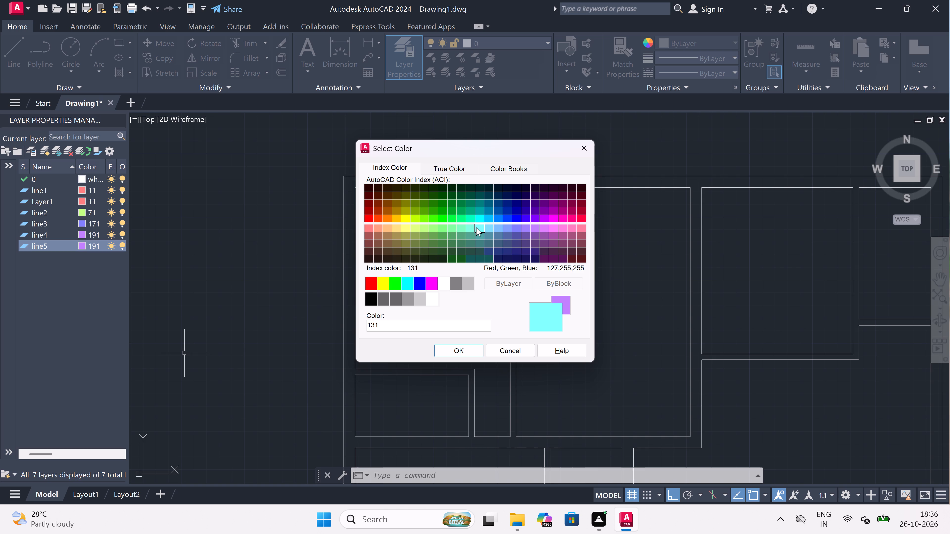
{"action": "left_click", "coordinate": [455, 349]}
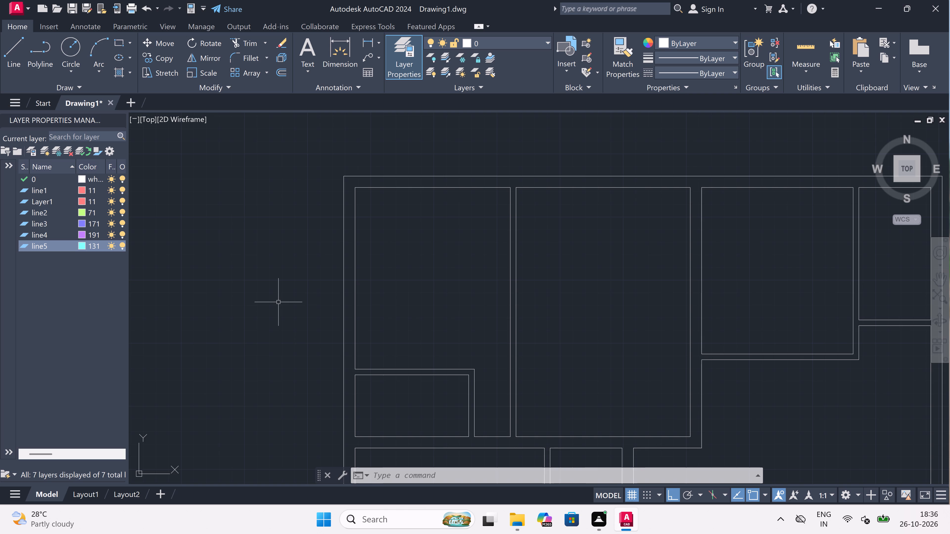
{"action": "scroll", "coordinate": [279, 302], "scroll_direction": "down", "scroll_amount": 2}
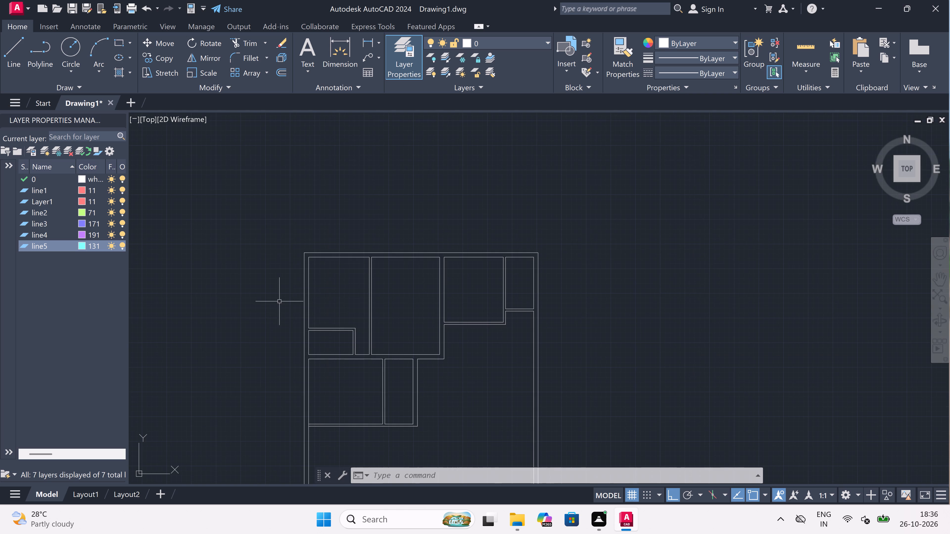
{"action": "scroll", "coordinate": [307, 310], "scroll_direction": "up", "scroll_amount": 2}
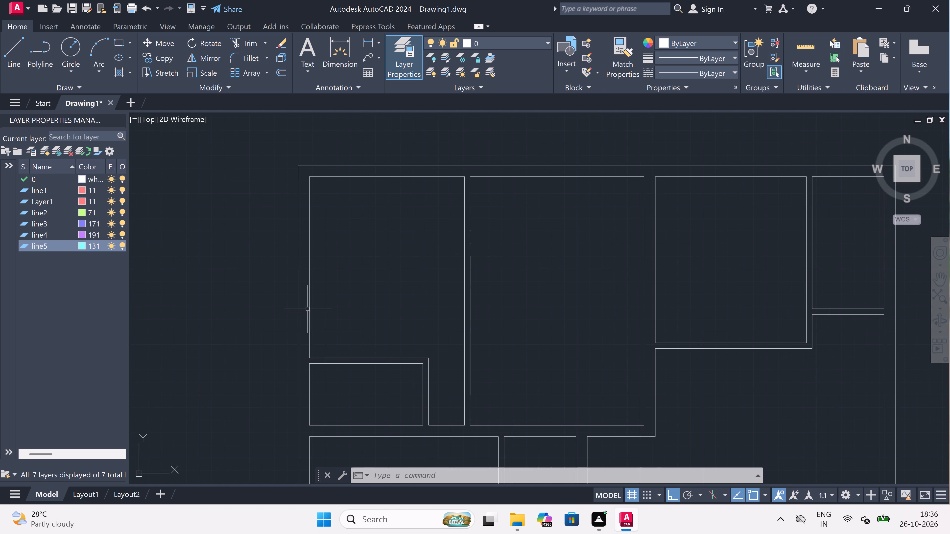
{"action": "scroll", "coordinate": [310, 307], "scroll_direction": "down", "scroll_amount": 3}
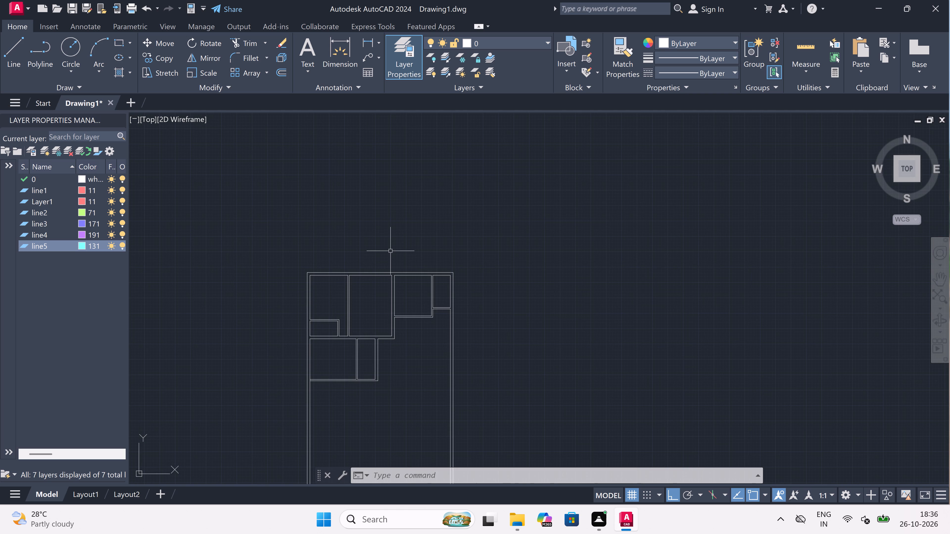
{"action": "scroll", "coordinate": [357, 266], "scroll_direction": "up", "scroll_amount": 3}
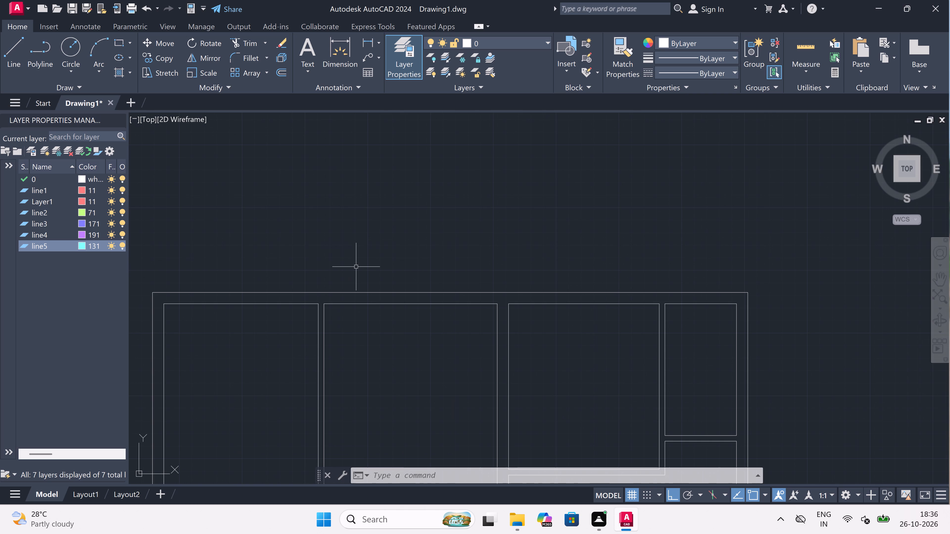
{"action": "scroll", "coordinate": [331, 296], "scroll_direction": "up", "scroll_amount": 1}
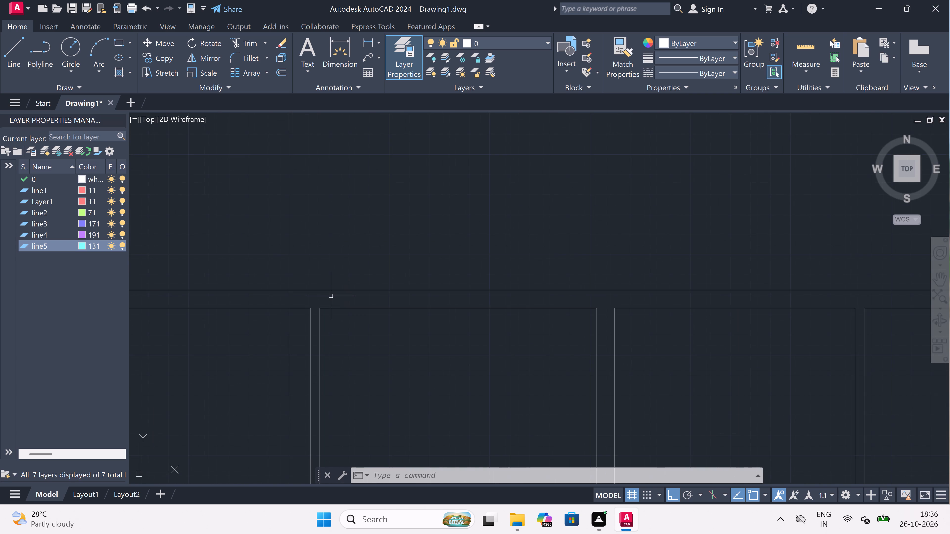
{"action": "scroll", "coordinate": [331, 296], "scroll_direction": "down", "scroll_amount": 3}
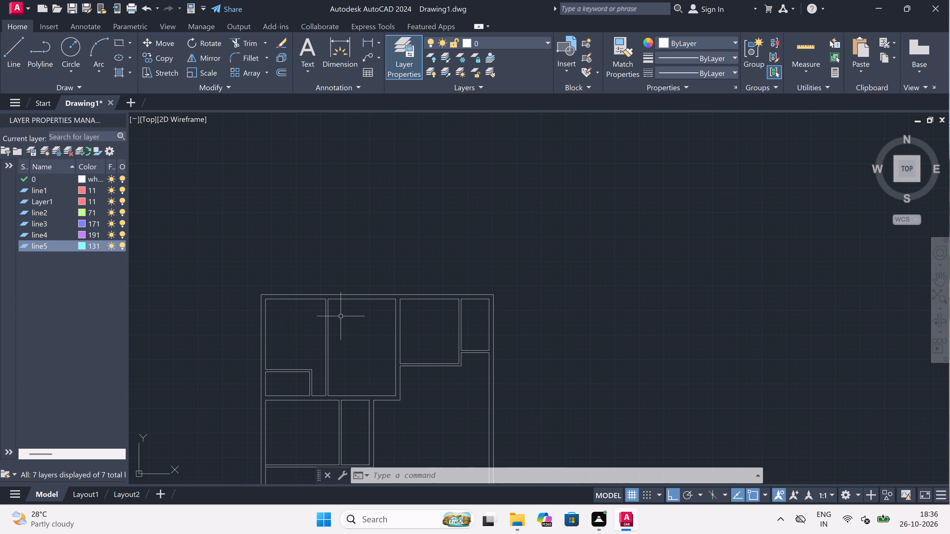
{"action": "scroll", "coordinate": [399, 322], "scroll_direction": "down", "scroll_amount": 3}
Offset the outer line of the wall below the third upper room 10' downward into the open area.
{"action": "scroll", "coordinate": [402, 354], "scroll_direction": "up", "scroll_amount": 3}
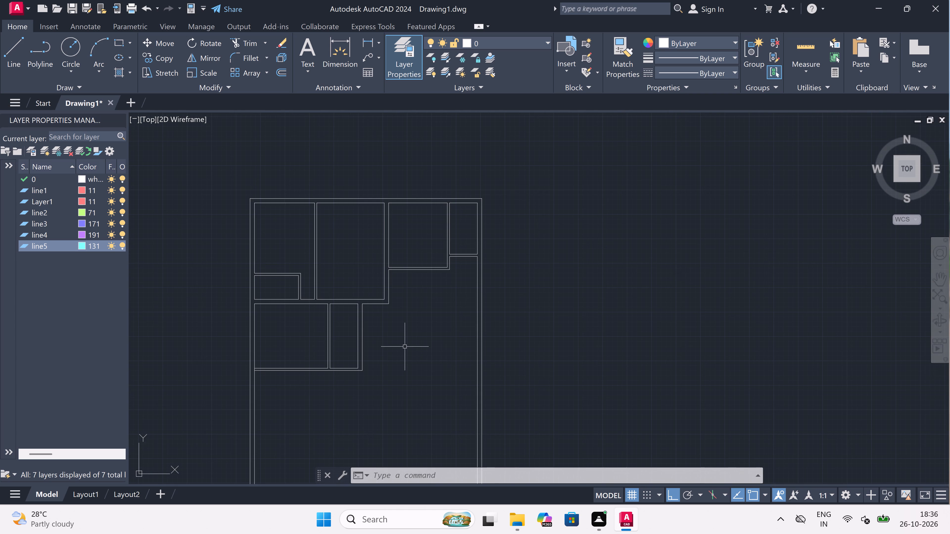
{"action": "scroll", "coordinate": [426, 321], "scroll_direction": "up", "scroll_amount": 1}
{"action": "type", "text": "o"}
{"action": "key", "text": "space"}
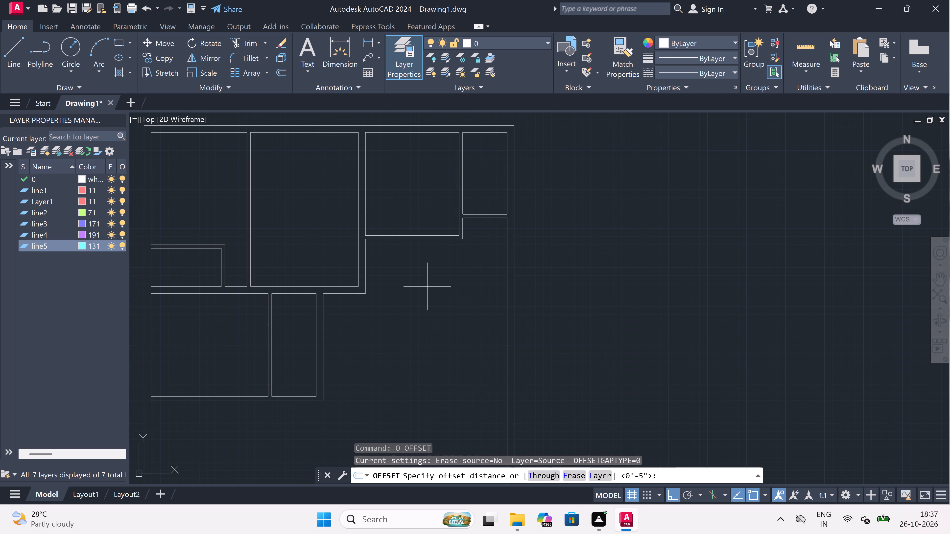
{"action": "scroll", "coordinate": [431, 243], "scroll_direction": "up", "scroll_amount": 1}
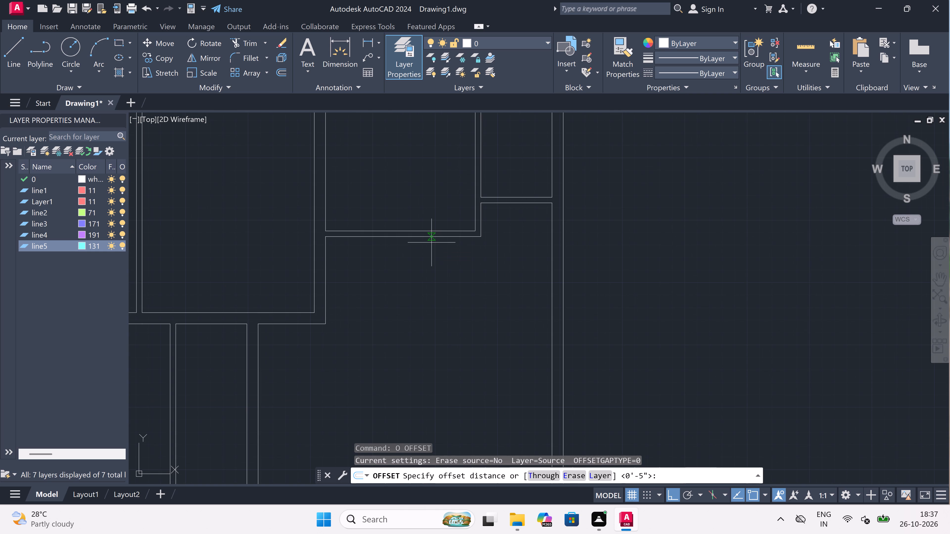
{"action": "left_click_drag", "start_coordinate": [432, 242], "coordinate": [432, 252]}
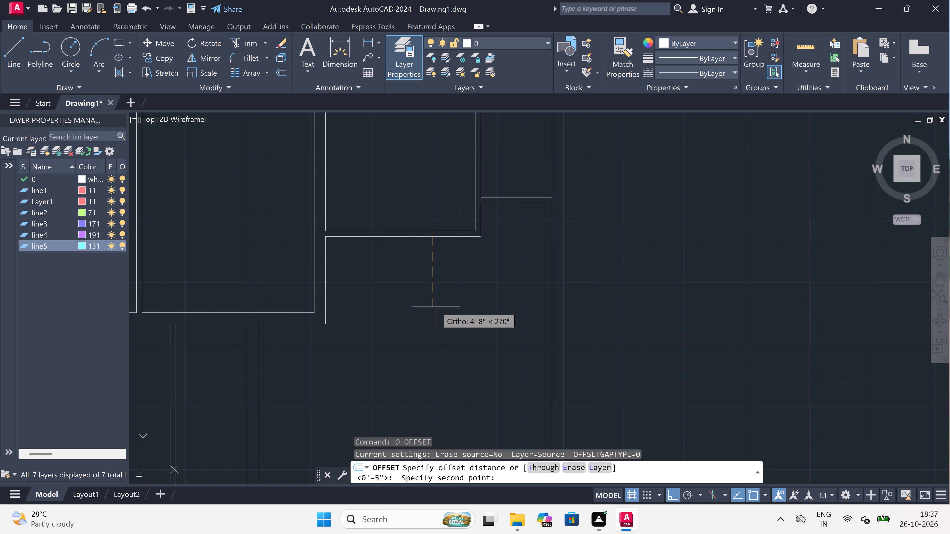
{"action": "type", "text": "10'"}
{"action": "key", "text": "space"}
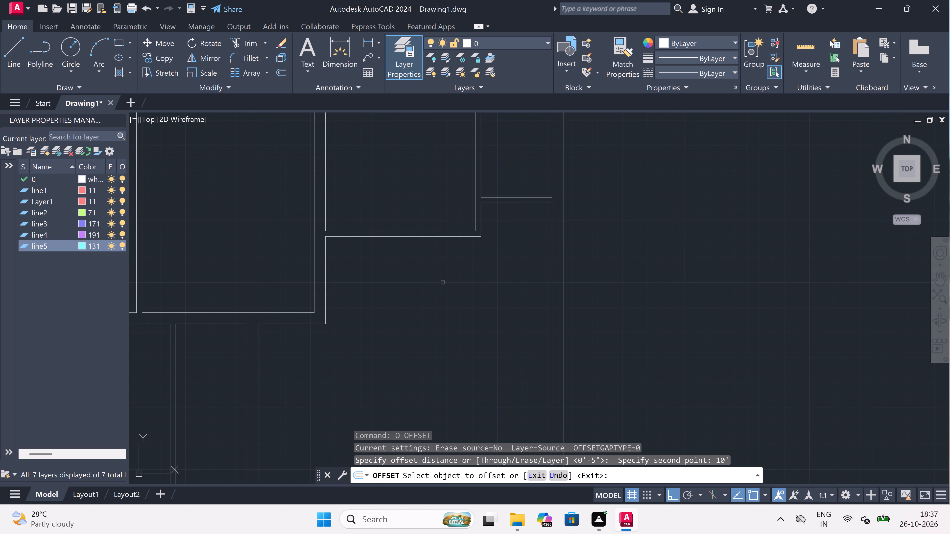
{"action": "left_click_drag", "start_coordinate": [449, 237], "coordinate": [446, 305]}
{"action": "left_click", "coordinate": [447, 358]}
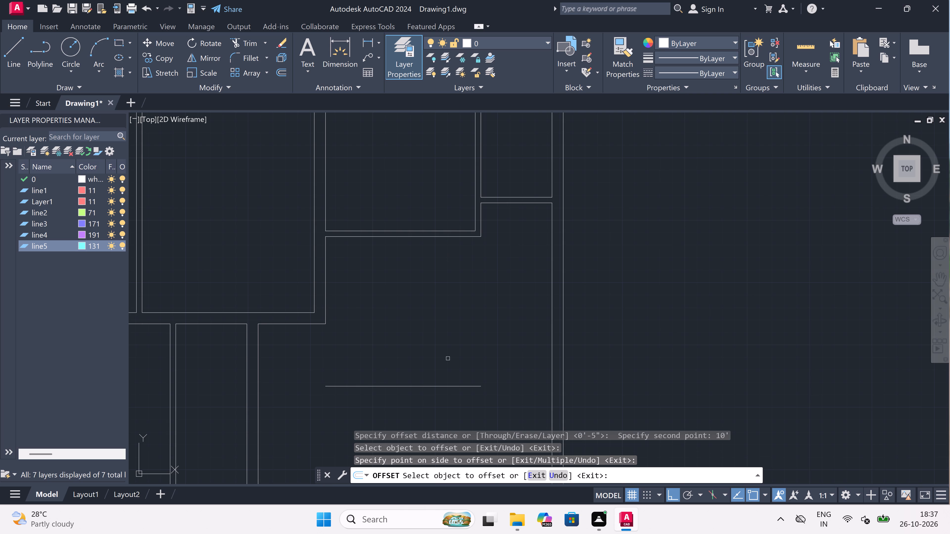
{"action": "key", "text": "Escape"}
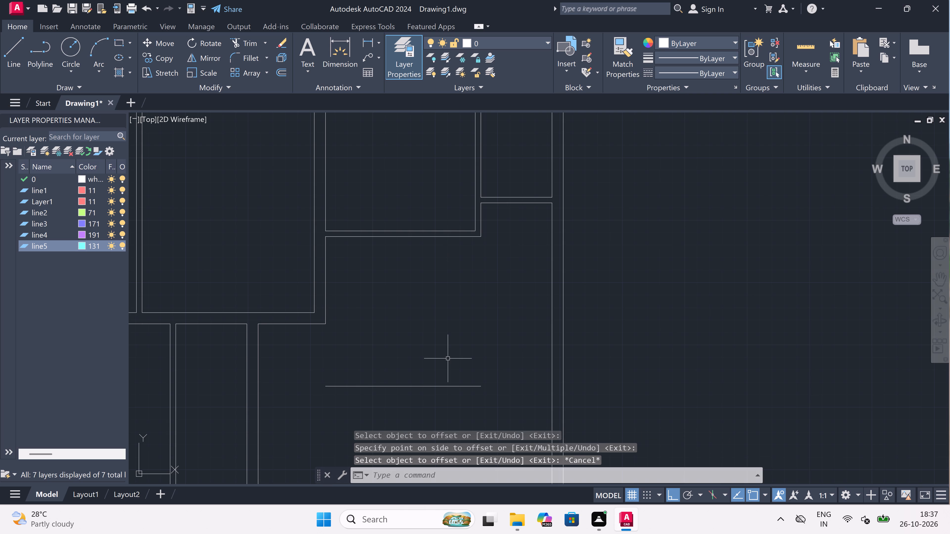
Offset the new horizontal line 9" downward to form the wall's second face.
{"action": "key", "text": "space"}
{"action": "scroll", "coordinate": [448, 354], "scroll_direction": "down", "scroll_amount": 2}
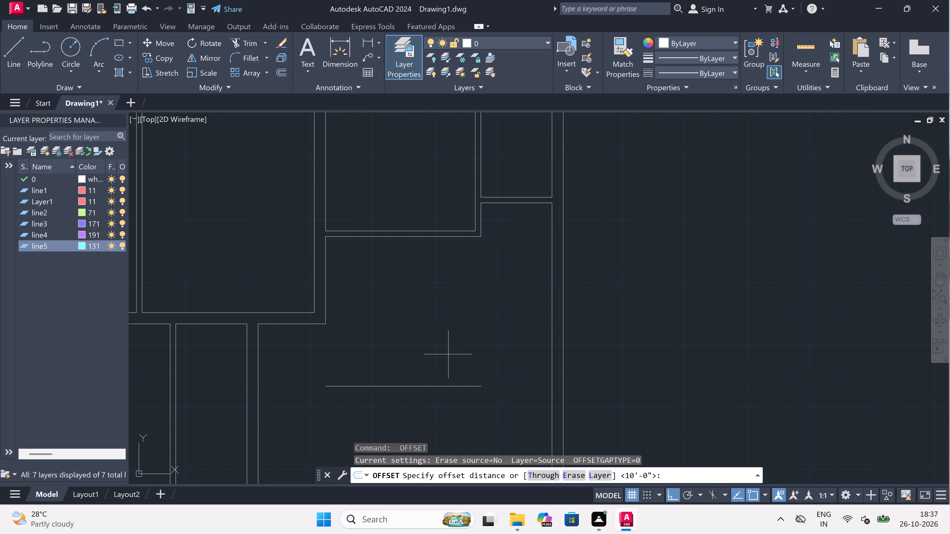
{"action": "scroll", "coordinate": [442, 371], "scroll_direction": "up", "scroll_amount": 2}
{"action": "left_click_drag", "start_coordinate": [441, 361], "coordinate": [441, 377]}
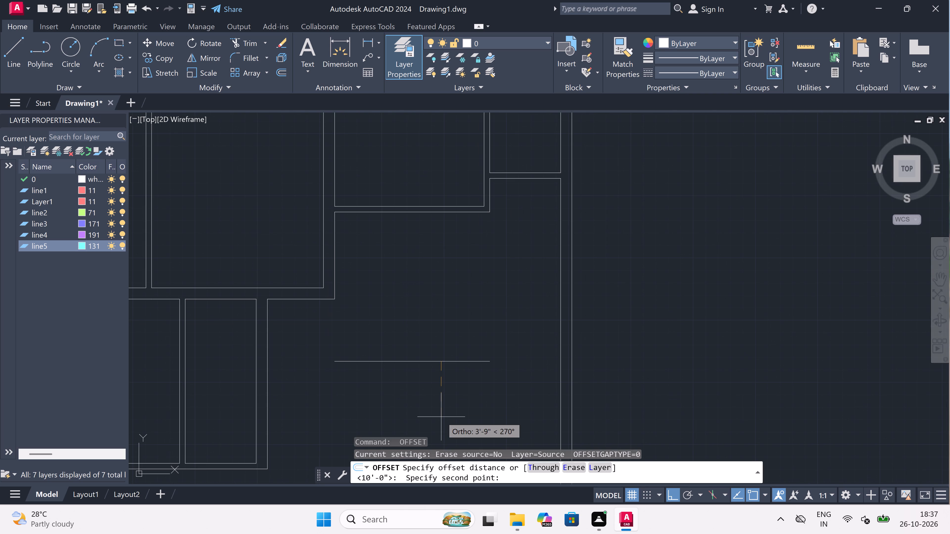
{"action": "key", "text": "9"}
{"action": "type", "text": "\""}
{"action": "key", "text": "space"}
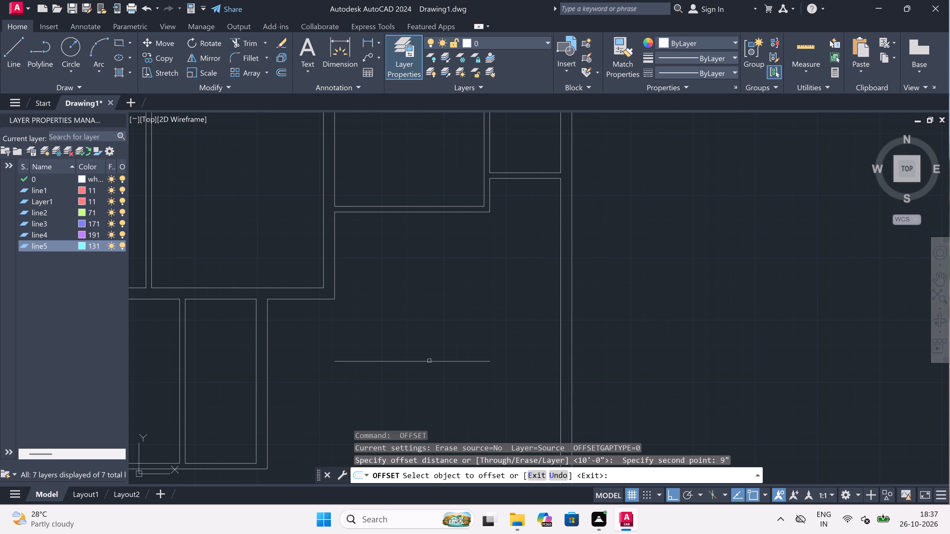
{"action": "left_click_drag", "start_coordinate": [428, 362], "coordinate": [428, 387]}
{"action": "left_click", "coordinate": [426, 398]}
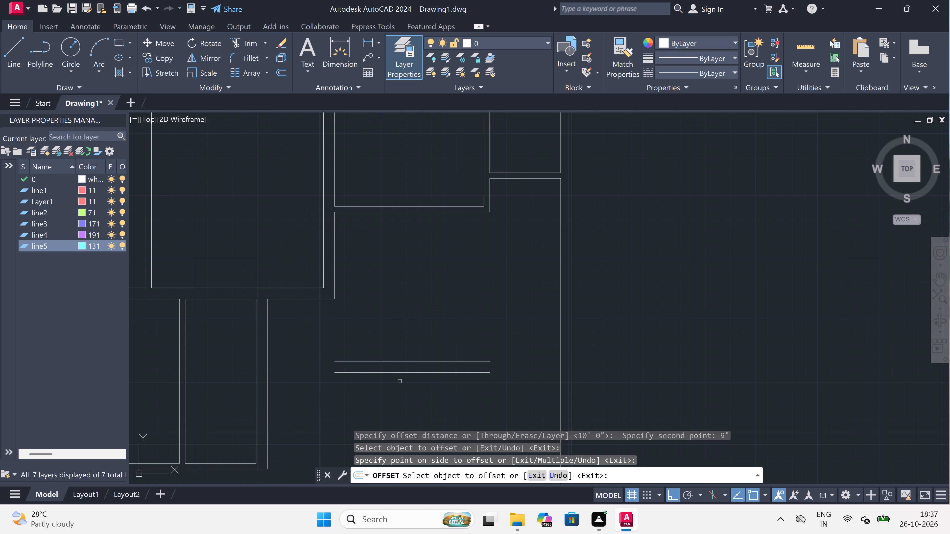
{"action": "key", "text": "Escape"}
Draw a line from the existing wall corner down to the lower new line, 9" outward to the left, and back up to the wall above.
{"action": "type", "text": "l"}
{"action": "key", "text": "space"}
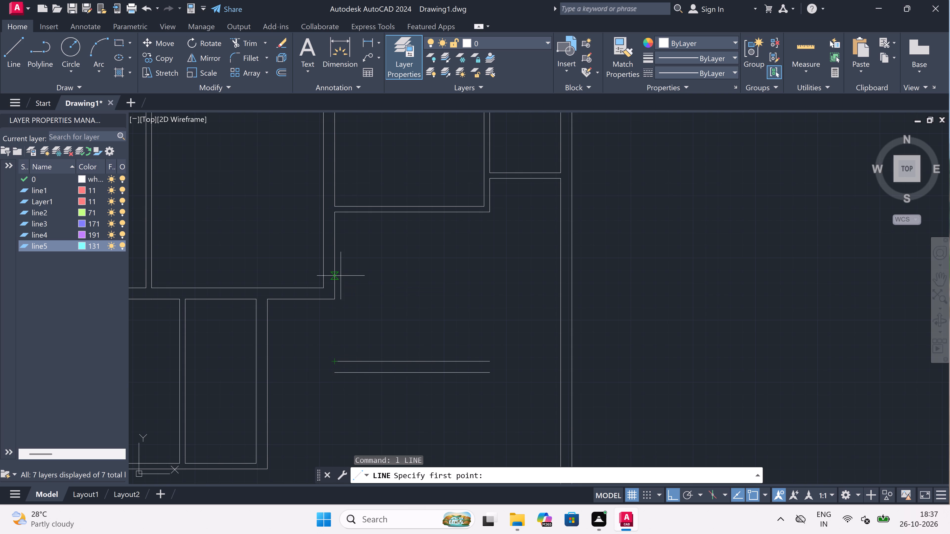
{"action": "left_click_drag", "start_coordinate": [336, 296], "coordinate": [337, 306]}
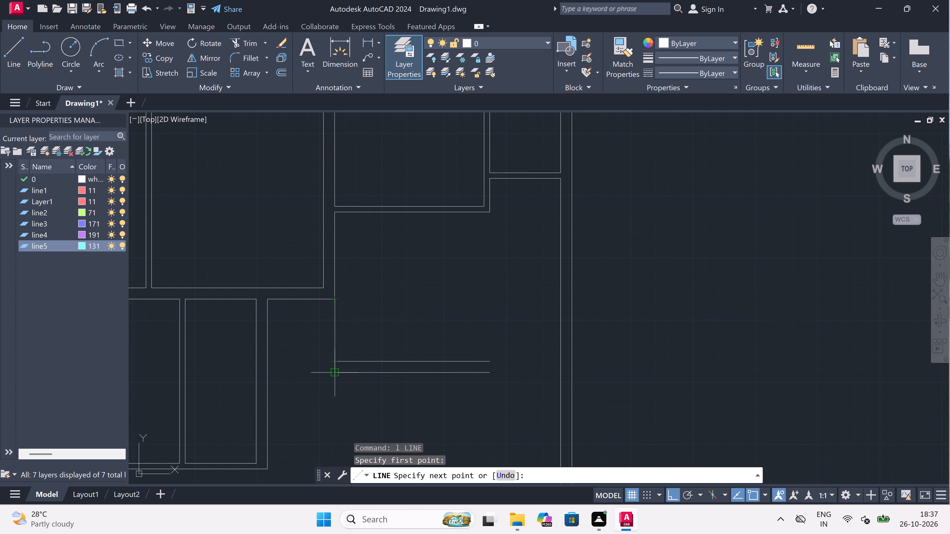
{"action": "left_click", "coordinate": [338, 371]}
{"action": "scroll", "coordinate": [325, 373], "scroll_direction": "up", "scroll_amount": 2}
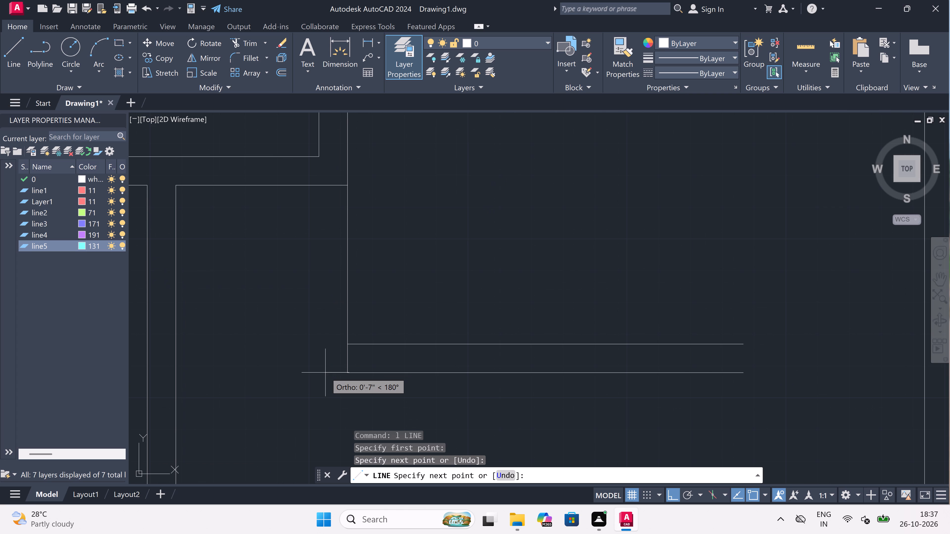
{"action": "key", "text": "9"}
{"action": "type", "text": "\""}
{"action": "key", "text": "space"}
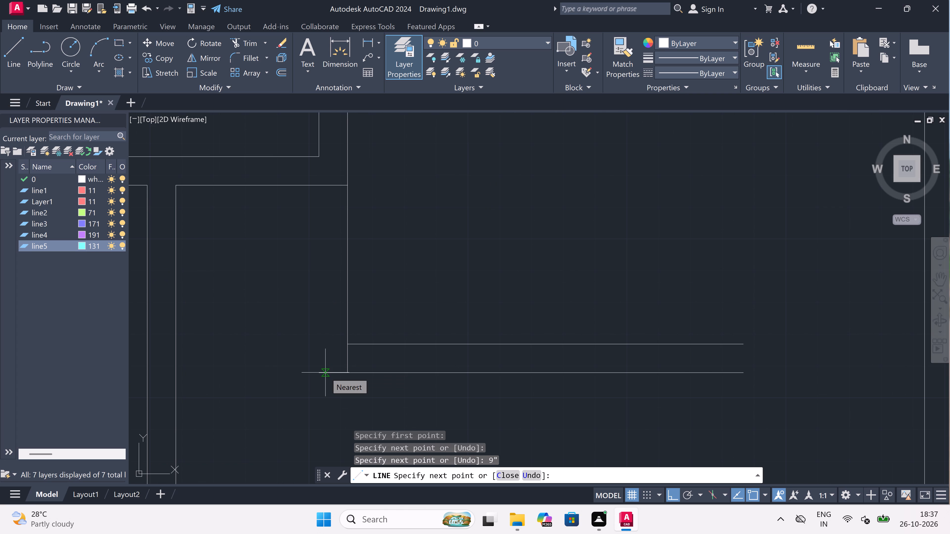
{"action": "left_click", "coordinate": [316, 185]}
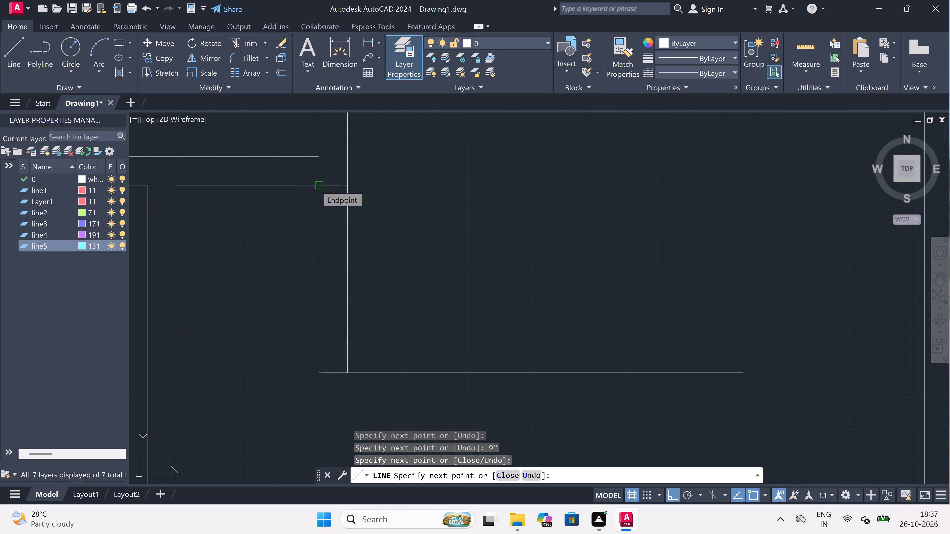
{"action": "key", "text": "Escape"}
Trim the leftover vertical segment between the two faces at the new wall's lower-left corner.
{"action": "scroll", "coordinate": [317, 185], "scroll_direction": "down", "scroll_amount": 4}
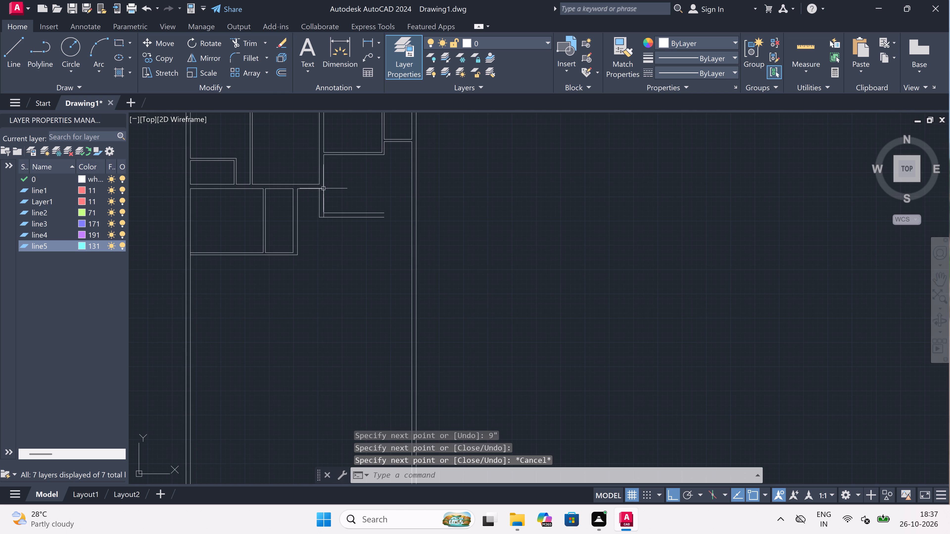
{"action": "scroll", "coordinate": [336, 186], "scroll_direction": "up", "scroll_amount": 2}
{"action": "type", "text": "tr"}
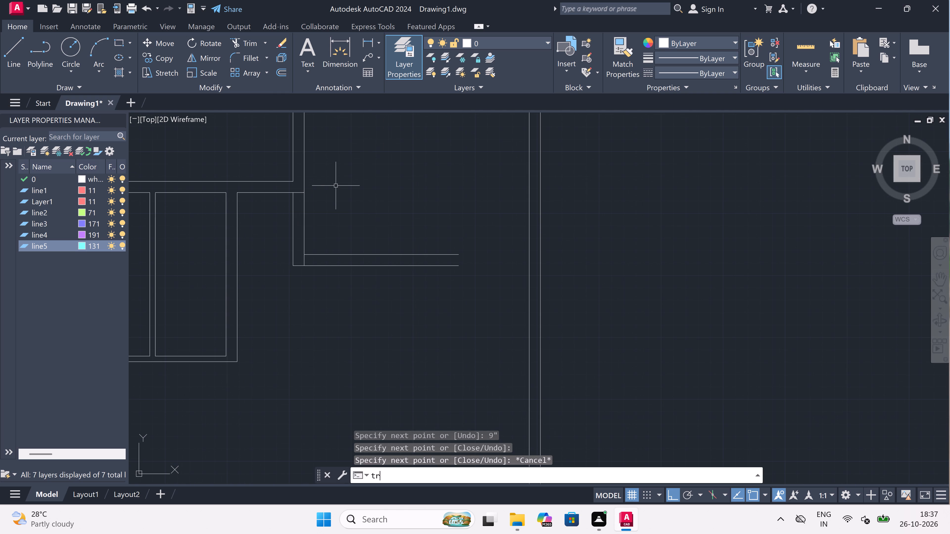
{"action": "key", "text": "space"}
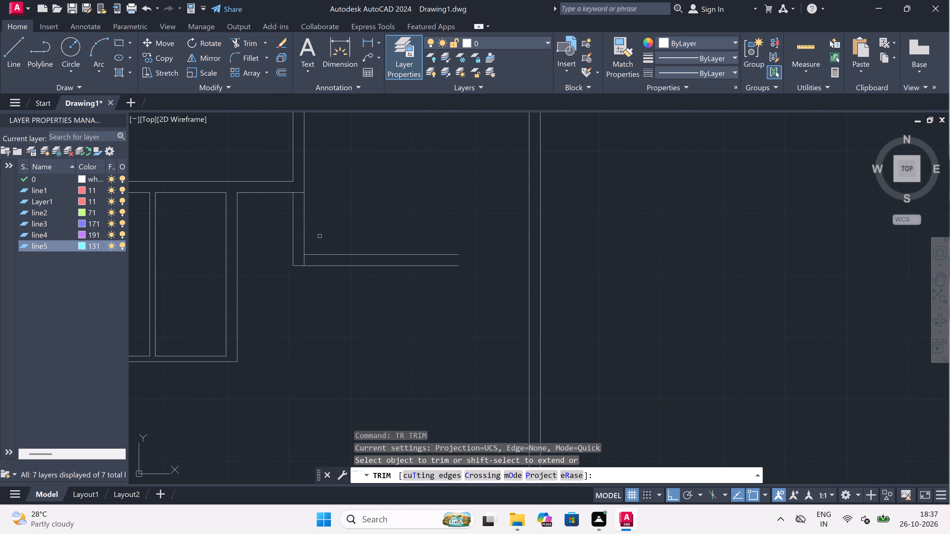
{"action": "scroll", "coordinate": [301, 254], "scroll_direction": "up", "scroll_amount": 2}
{"action": "left_click", "coordinate": [299, 263]}
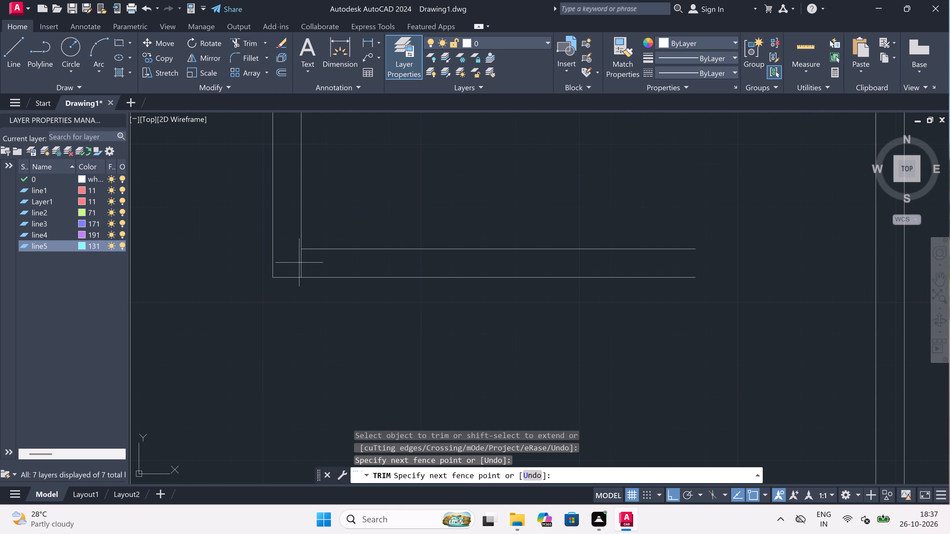
{"action": "left_click", "coordinate": [349, 265]}
{"action": "scroll", "coordinate": [350, 265], "scroll_direction": "down", "scroll_amount": 5}
{"action": "scroll", "coordinate": [378, 251], "scroll_direction": "up", "scroll_amount": 2}
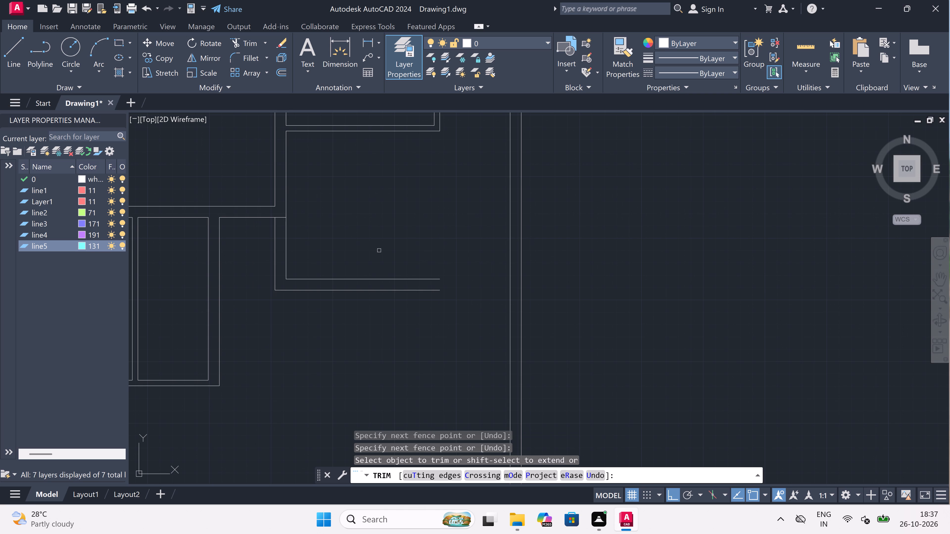
{"action": "key", "text": "Escape"}
Extend both horizontal faces of the new wall to the inner line of the right exterior wall.
{"action": "key", "text": "e"}
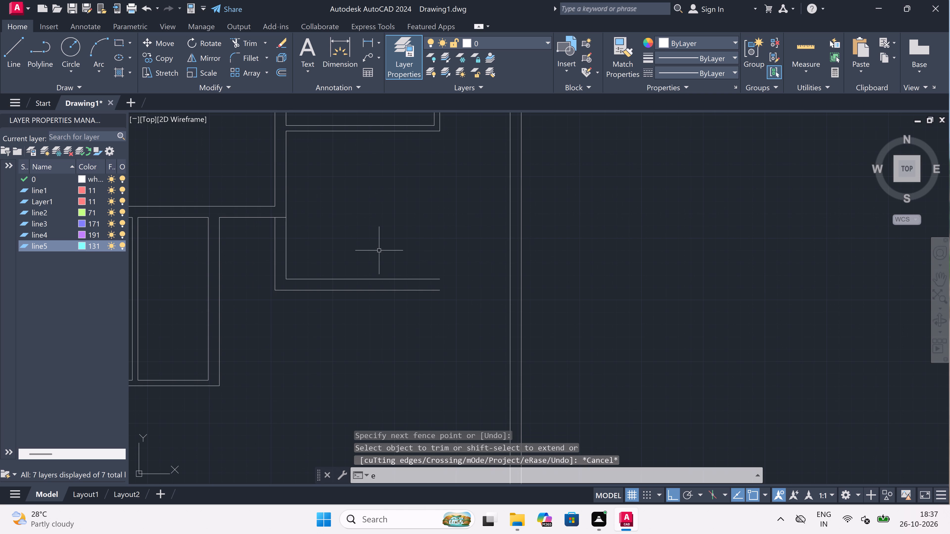
{"action": "type", "text": "x"}
{"action": "key", "text": "space"}
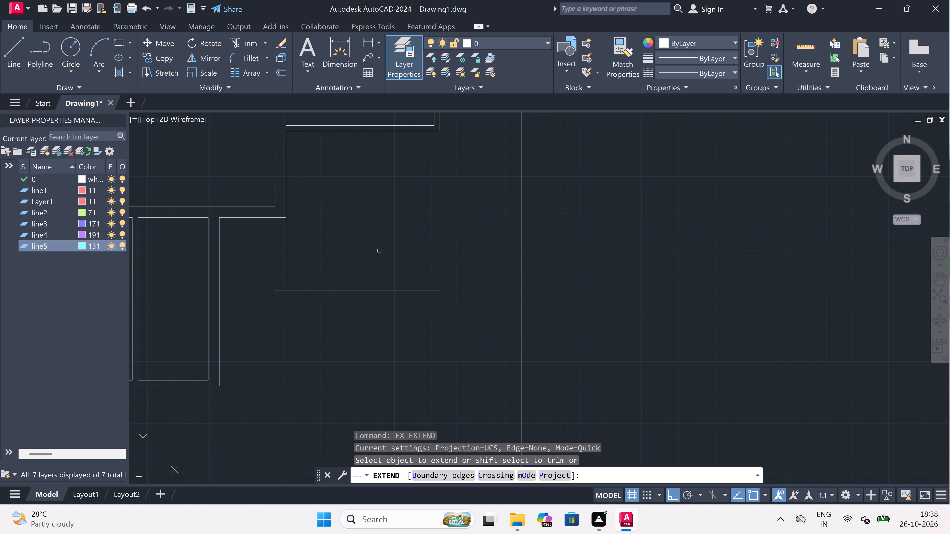
{"action": "left_click", "coordinate": [379, 251]}
{"action": "left_click", "coordinate": [379, 322]}
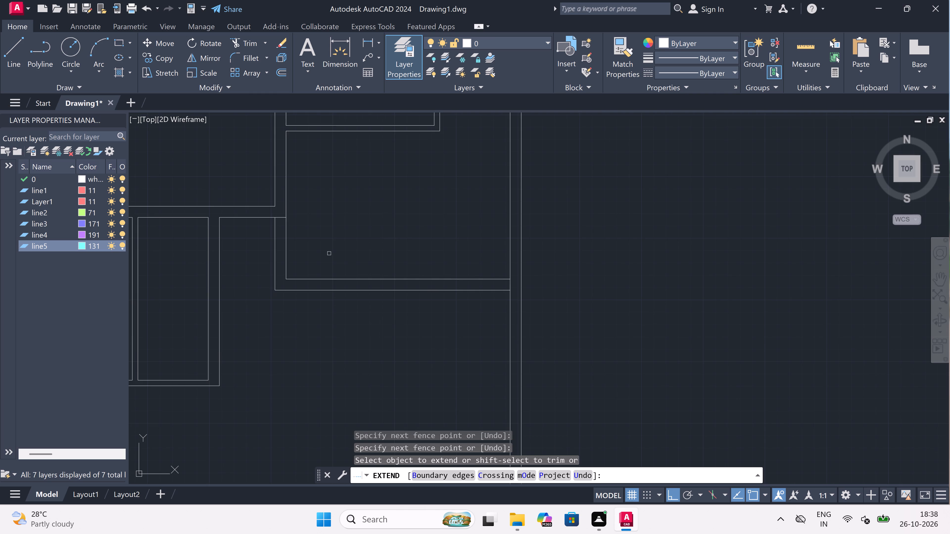
{"action": "scroll", "coordinate": [329, 253], "scroll_direction": "down", "scroll_amount": 1}
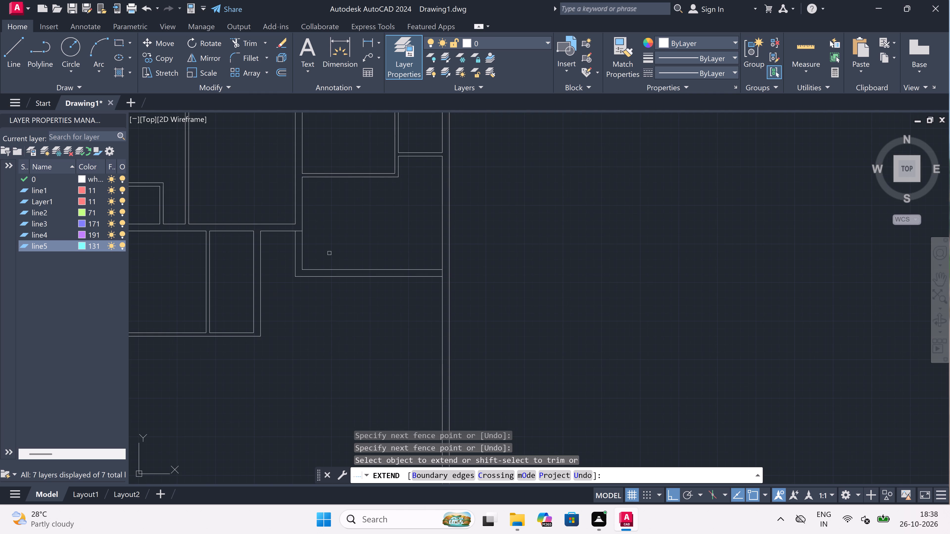
{"action": "key", "text": "Escape"}
Trim the leftover segments where the new 9" walls meet the existing wall above and the right exterior wall.
{"action": "type", "text": "tr"}
{"action": "key", "text": "space"}
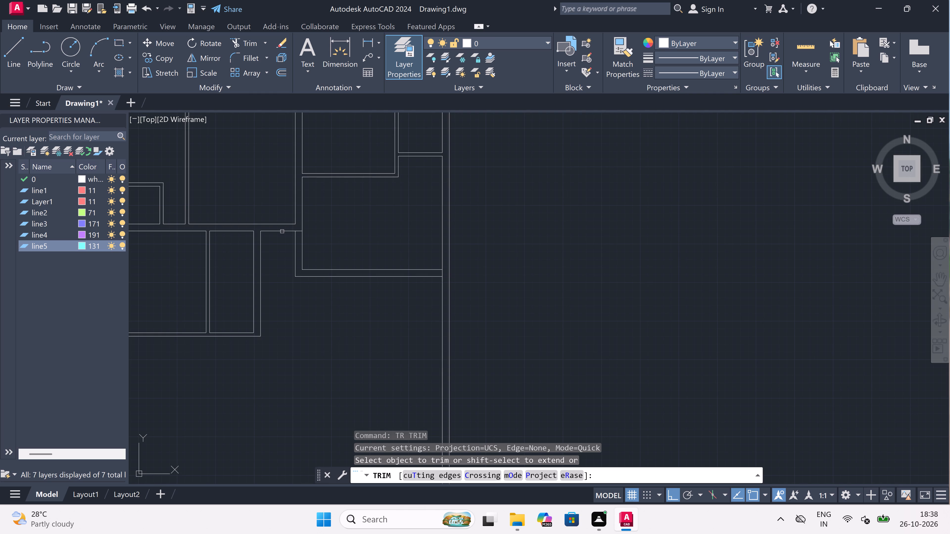
{"action": "scroll", "coordinate": [300, 229], "scroll_direction": "up", "scroll_amount": 2}
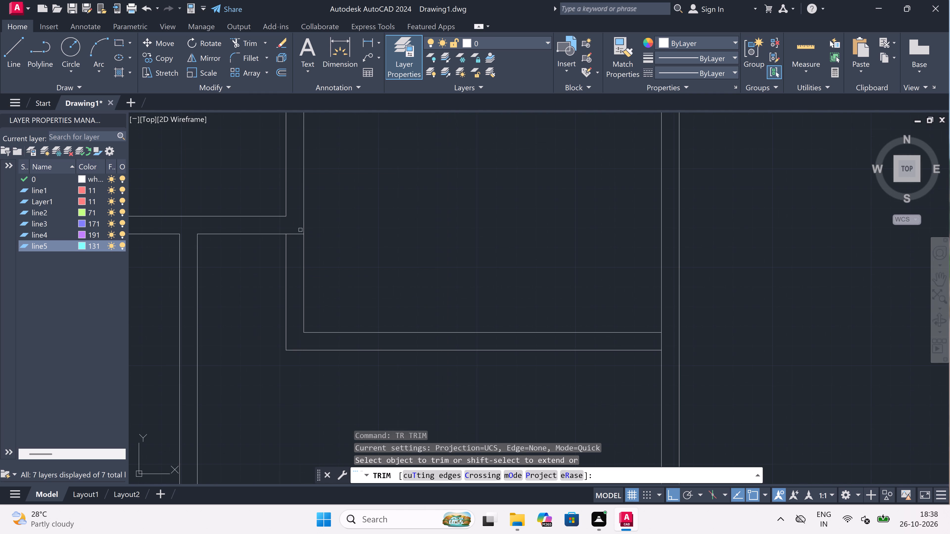
{"action": "left_click", "coordinate": [299, 235]}
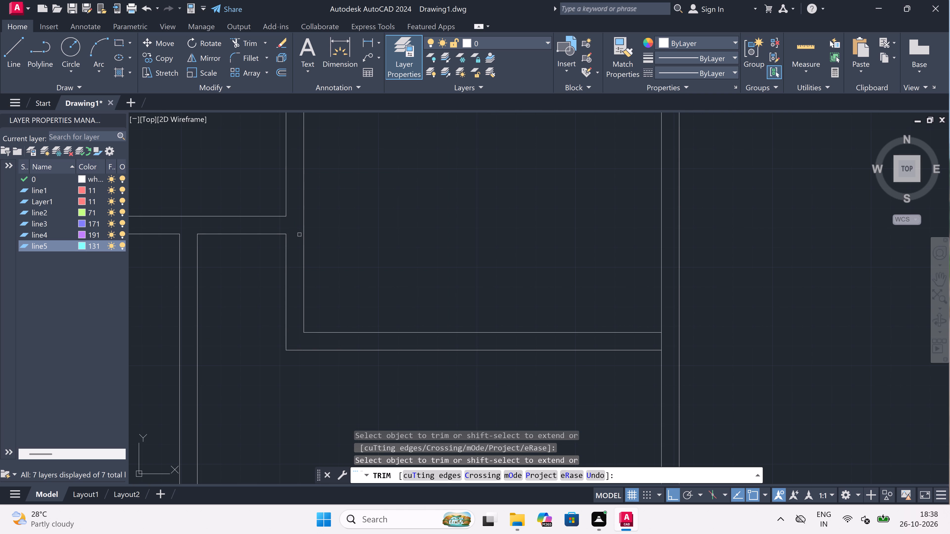
{"action": "scroll", "coordinate": [299, 235], "scroll_direction": "down", "scroll_amount": 2}
{"action": "scroll", "coordinate": [448, 283], "scroll_direction": "up", "scroll_amount": 1}
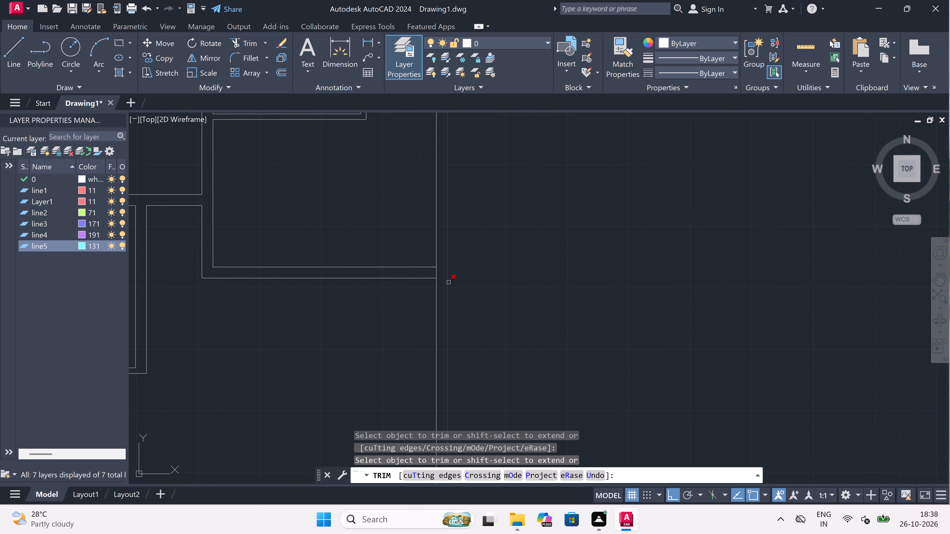
{"action": "scroll", "coordinate": [431, 272], "scroll_direction": "up", "scroll_amount": 1}
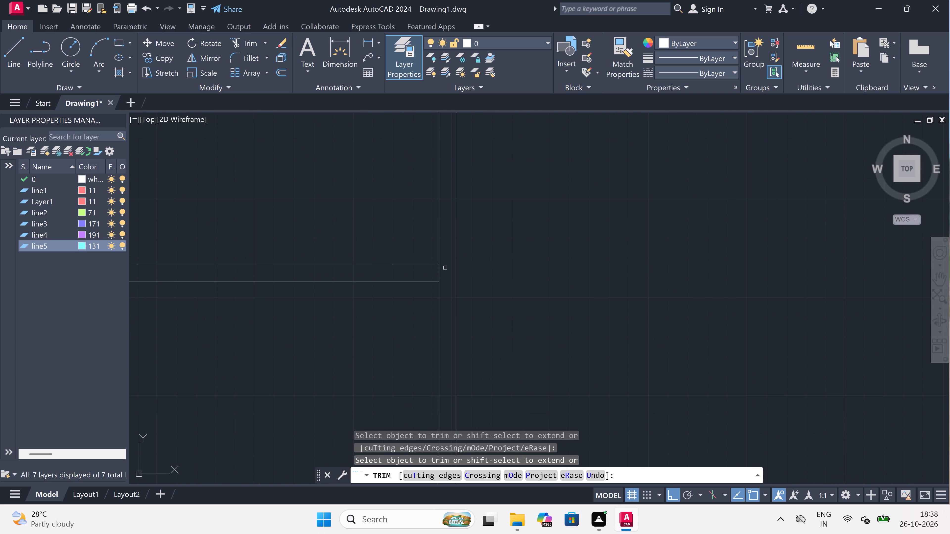
{"action": "left_click", "coordinate": [439, 273]}
{"action": "scroll", "coordinate": [439, 273], "scroll_direction": "down", "scroll_amount": 2}
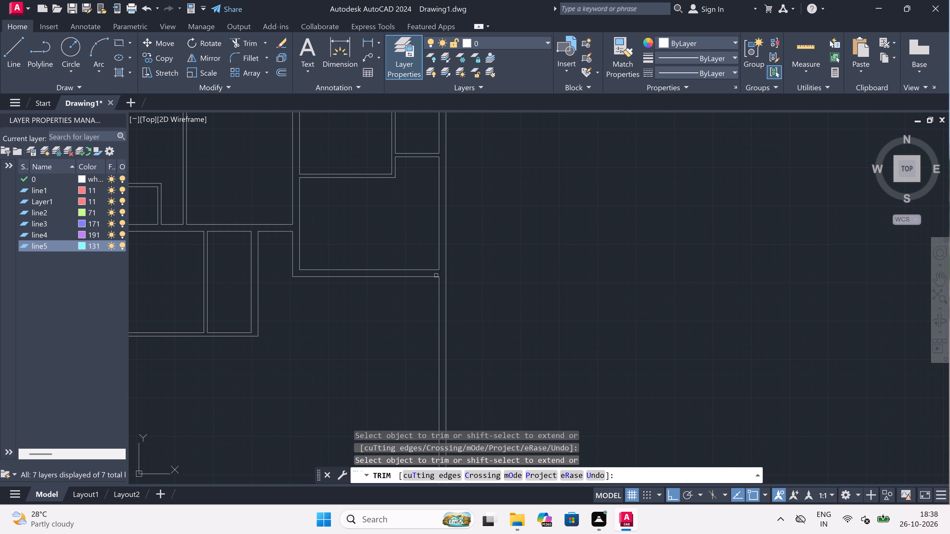
{"action": "scroll", "coordinate": [391, 284], "scroll_direction": "down", "scroll_amount": 2}
{"action": "scroll", "coordinate": [361, 290], "scroll_direction": "up", "scroll_amount": 2}
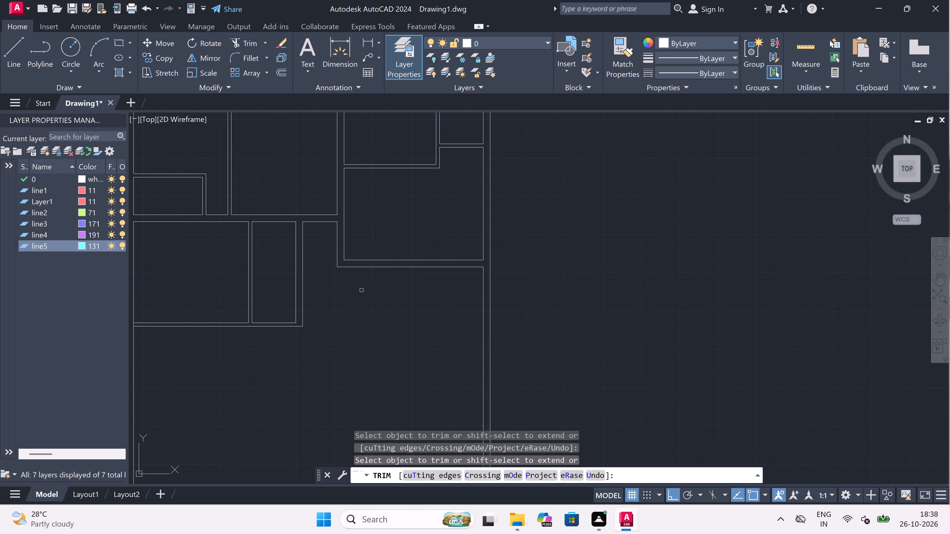
{"action": "key", "text": "Escape"}
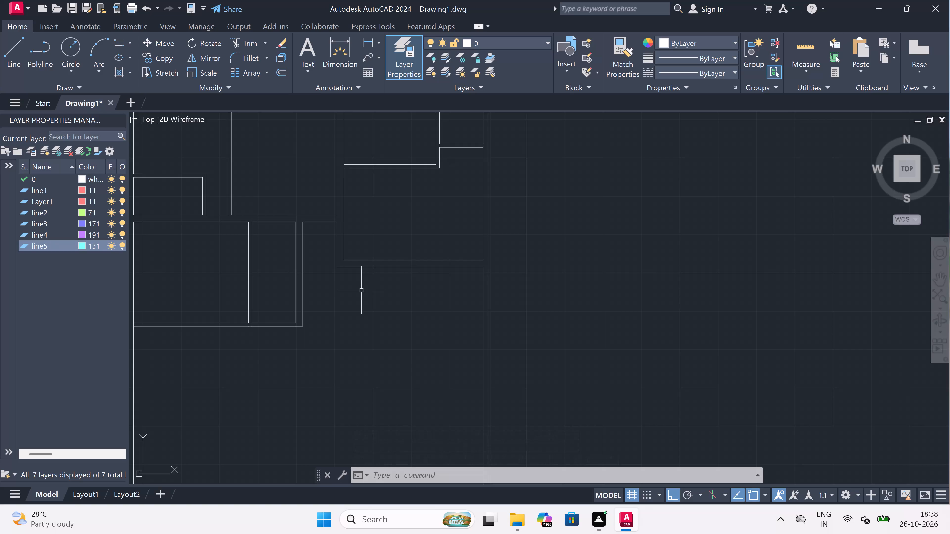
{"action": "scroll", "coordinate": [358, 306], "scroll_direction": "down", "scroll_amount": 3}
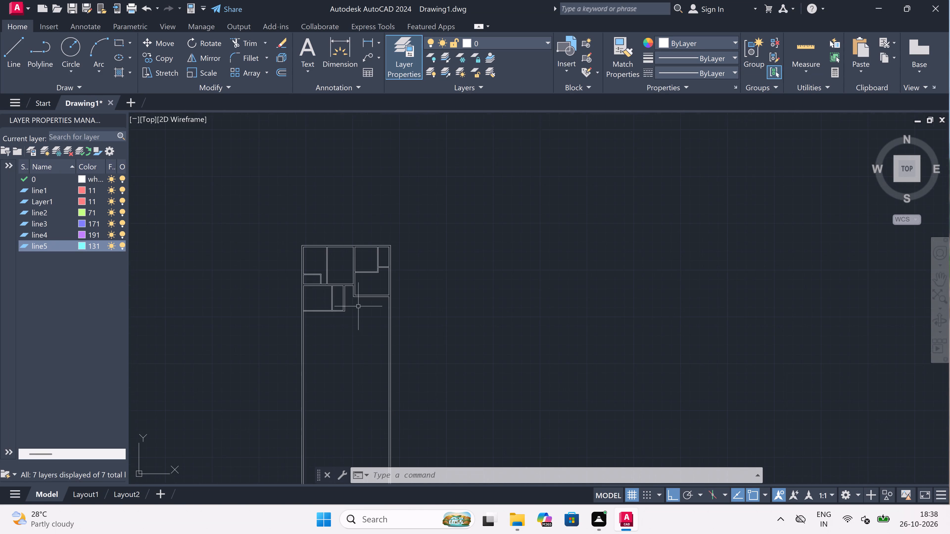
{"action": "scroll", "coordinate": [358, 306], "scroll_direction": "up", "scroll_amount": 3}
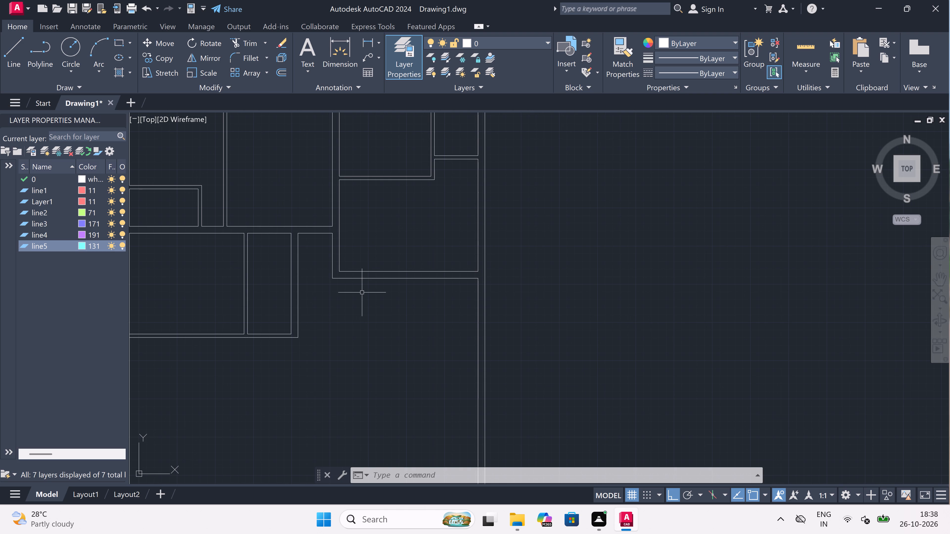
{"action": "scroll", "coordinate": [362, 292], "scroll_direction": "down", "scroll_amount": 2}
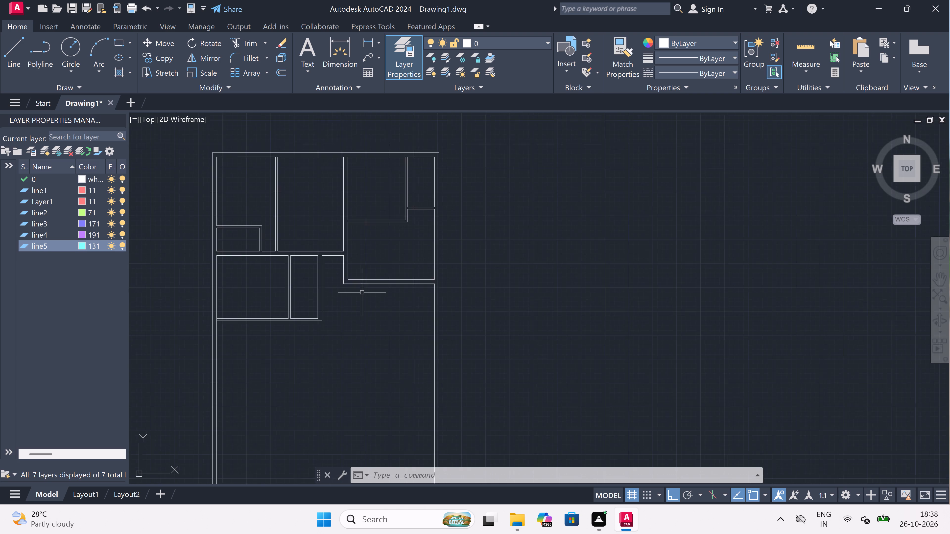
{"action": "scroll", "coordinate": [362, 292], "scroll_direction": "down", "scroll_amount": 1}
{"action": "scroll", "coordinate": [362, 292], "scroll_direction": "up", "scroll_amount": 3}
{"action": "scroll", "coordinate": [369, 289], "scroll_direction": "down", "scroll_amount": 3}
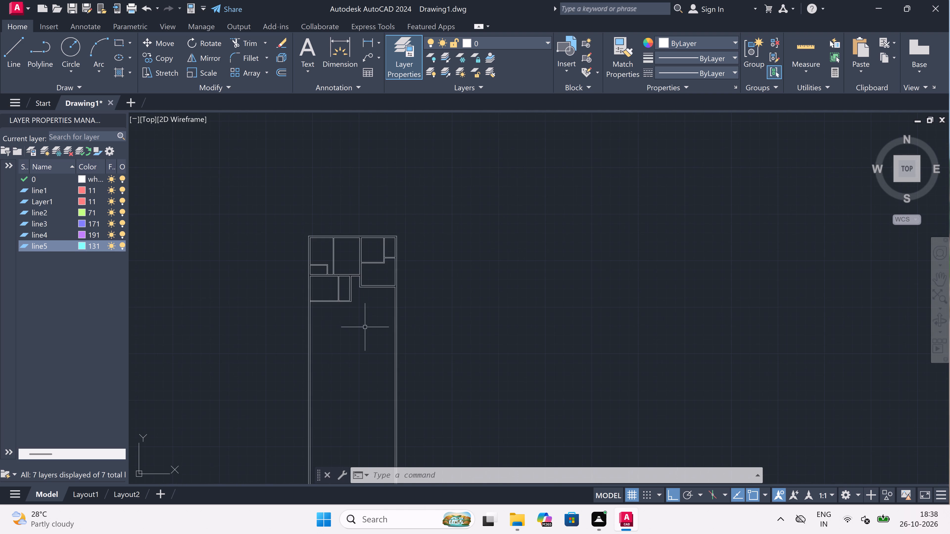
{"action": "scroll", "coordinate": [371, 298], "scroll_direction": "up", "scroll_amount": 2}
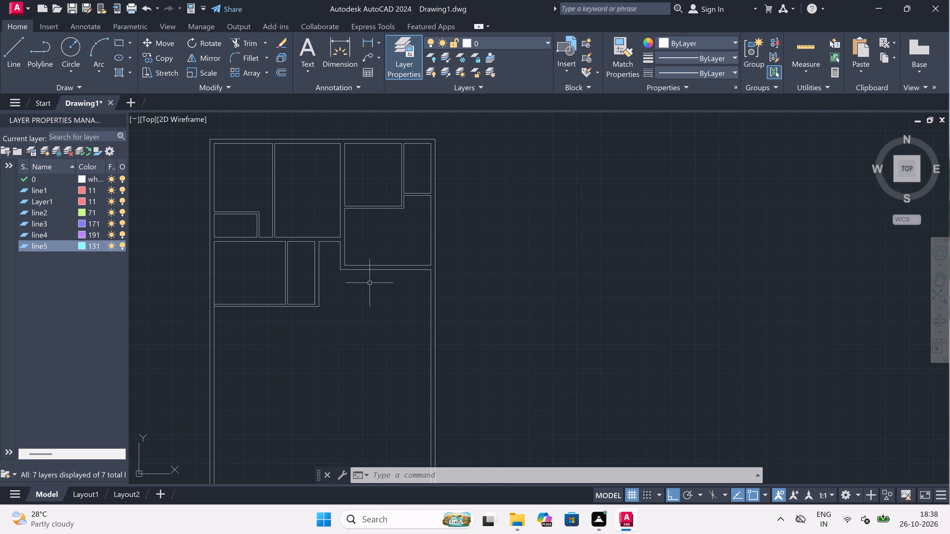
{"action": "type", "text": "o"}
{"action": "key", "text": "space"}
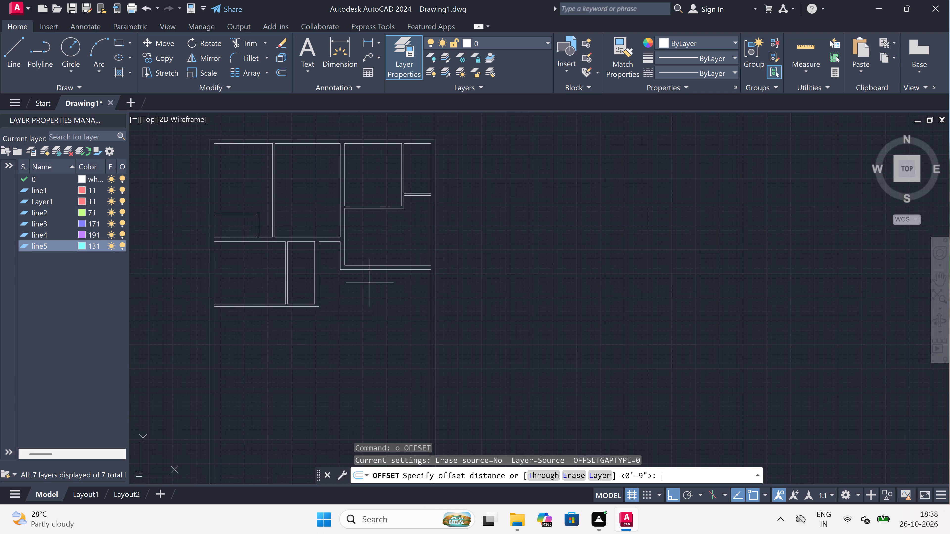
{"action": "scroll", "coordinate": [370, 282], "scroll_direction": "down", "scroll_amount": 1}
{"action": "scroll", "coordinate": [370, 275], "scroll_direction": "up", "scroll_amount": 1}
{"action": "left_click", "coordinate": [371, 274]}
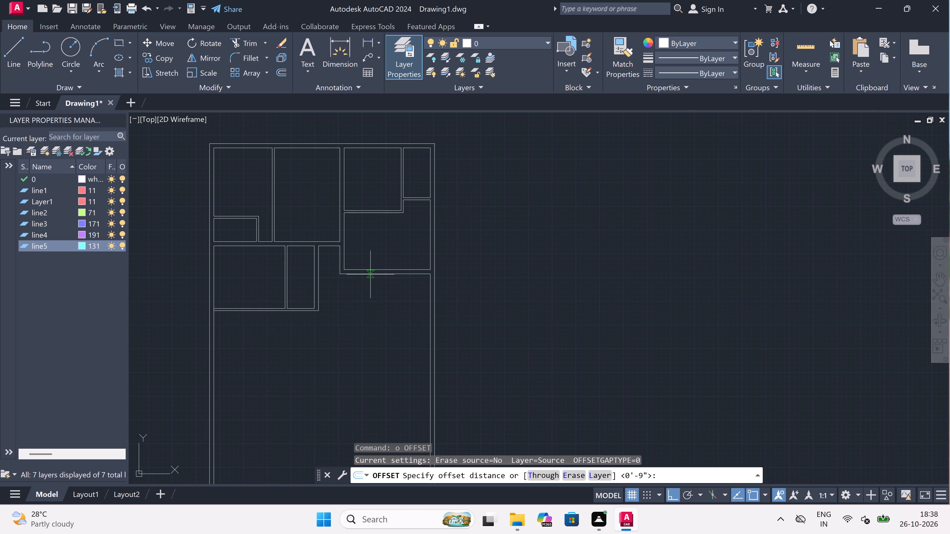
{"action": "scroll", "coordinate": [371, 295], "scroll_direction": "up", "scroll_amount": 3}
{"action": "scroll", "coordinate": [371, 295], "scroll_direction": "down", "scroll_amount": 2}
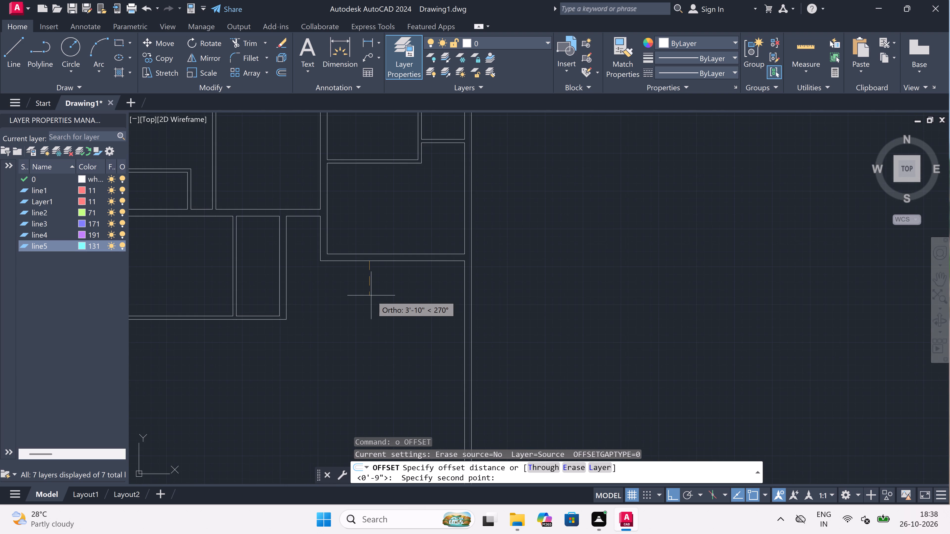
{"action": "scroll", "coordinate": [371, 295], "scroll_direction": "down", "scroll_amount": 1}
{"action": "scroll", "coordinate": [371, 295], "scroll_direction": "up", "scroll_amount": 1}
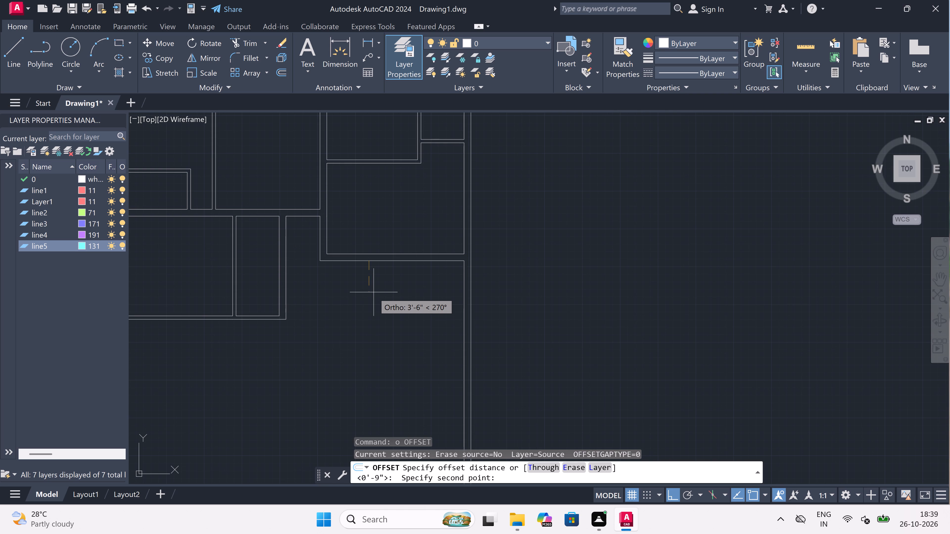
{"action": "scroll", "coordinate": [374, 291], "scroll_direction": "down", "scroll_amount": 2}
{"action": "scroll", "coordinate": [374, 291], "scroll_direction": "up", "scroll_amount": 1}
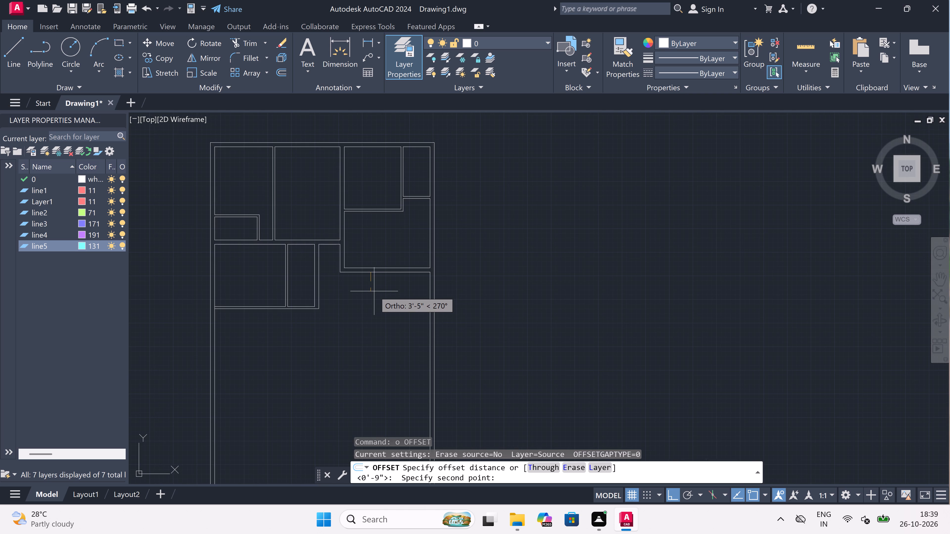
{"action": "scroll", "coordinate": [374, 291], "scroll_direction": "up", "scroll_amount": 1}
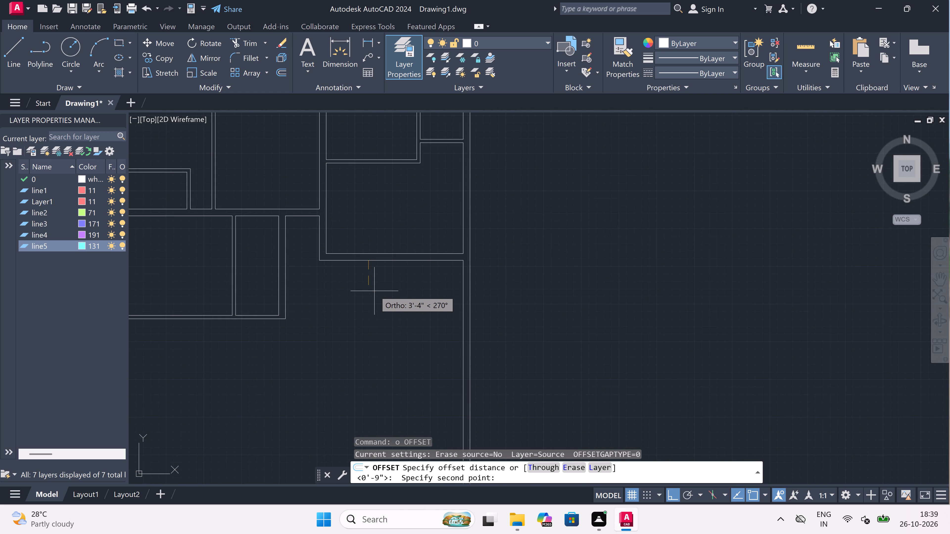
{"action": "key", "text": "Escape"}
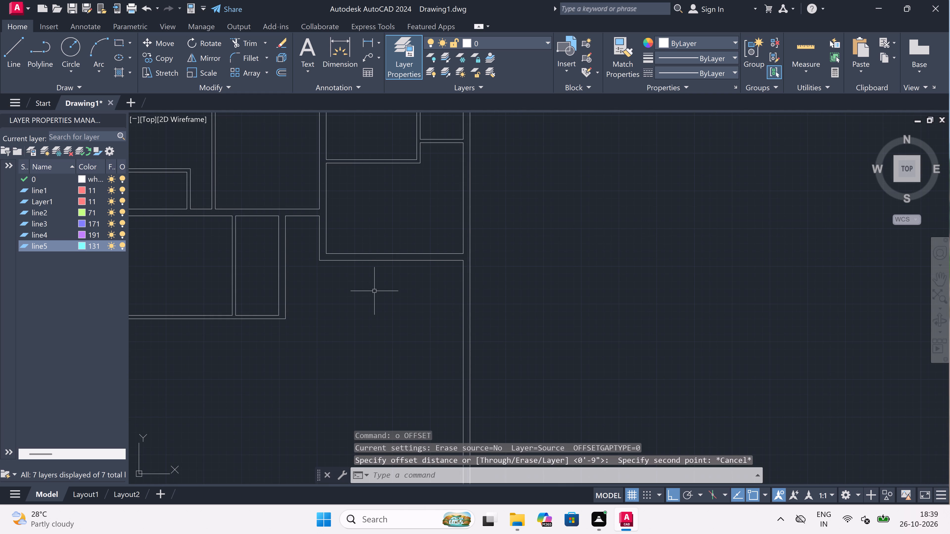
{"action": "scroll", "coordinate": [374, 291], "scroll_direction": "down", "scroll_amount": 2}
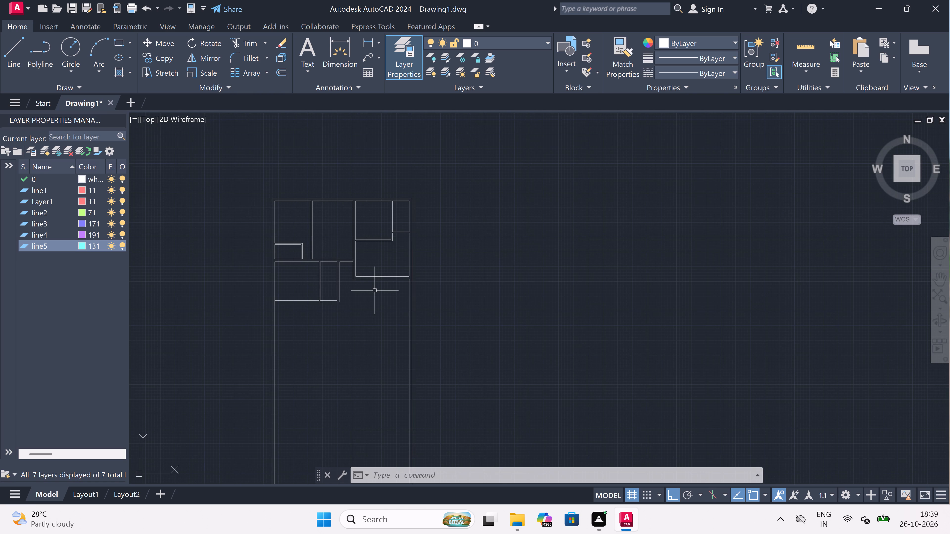
Offset the lower face of the horizontal wall on the plan's right side 5'8" downward.
{"action": "scroll", "coordinate": [377, 273], "scroll_direction": "up", "scroll_amount": 2}
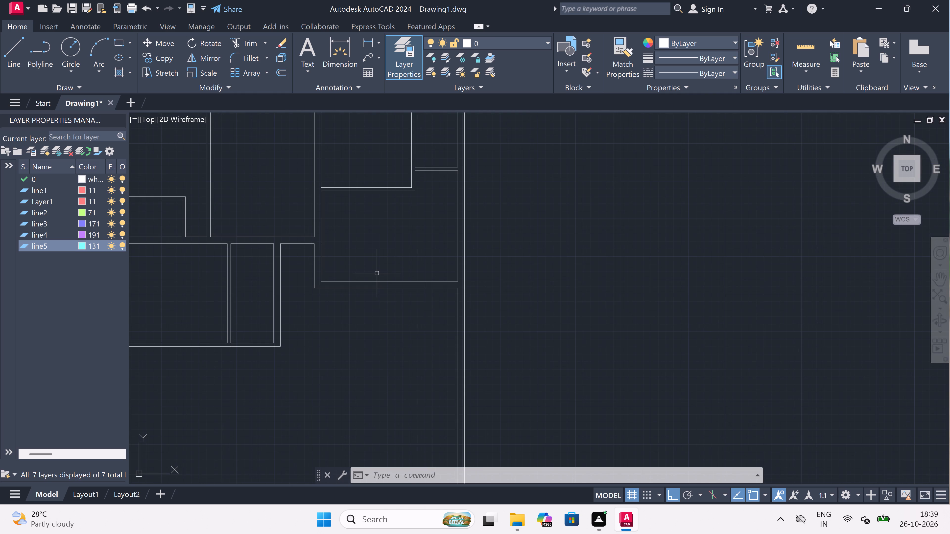
{"action": "type", "text": "o"}
{"action": "key", "text": "space"}
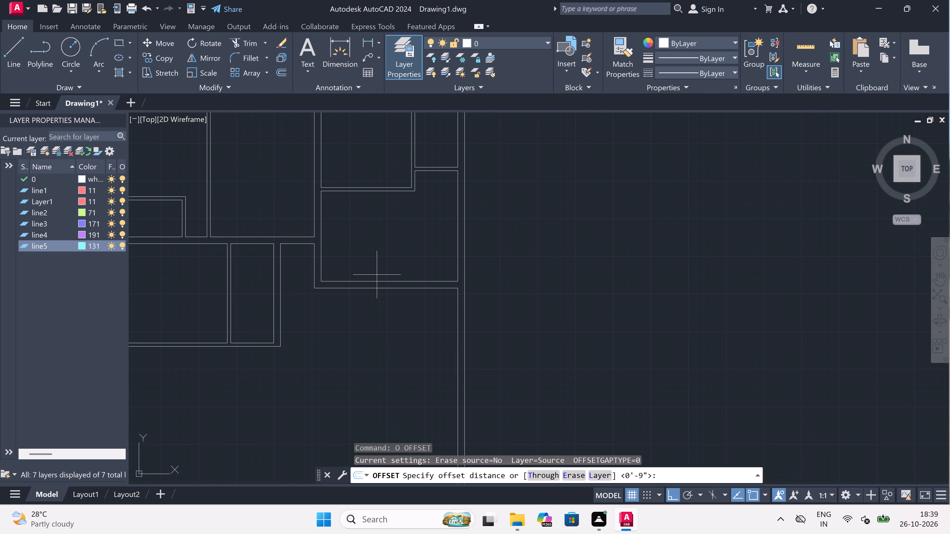
{"action": "left_click_drag", "start_coordinate": [378, 286], "coordinate": [378, 351]}
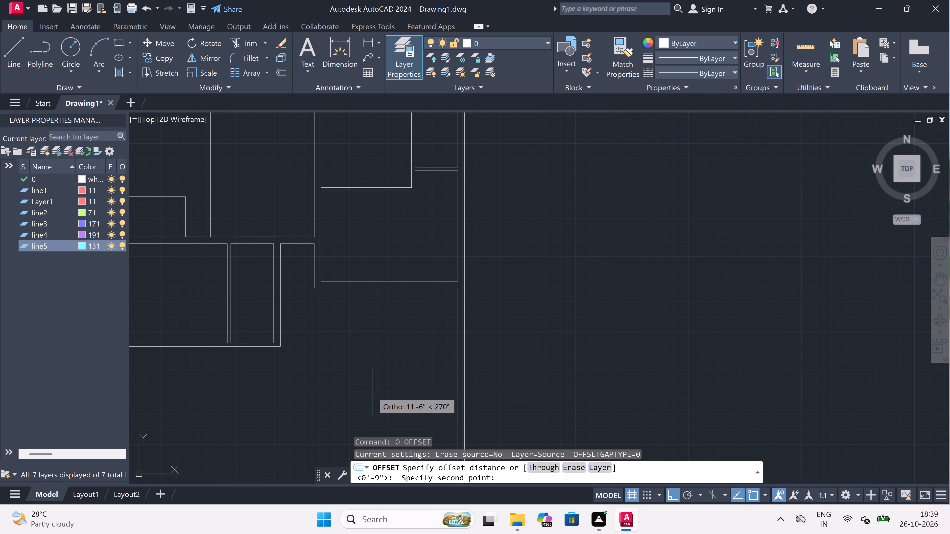
{"action": "type", "text": "5'8\""}
{"action": "key", "text": "space"}
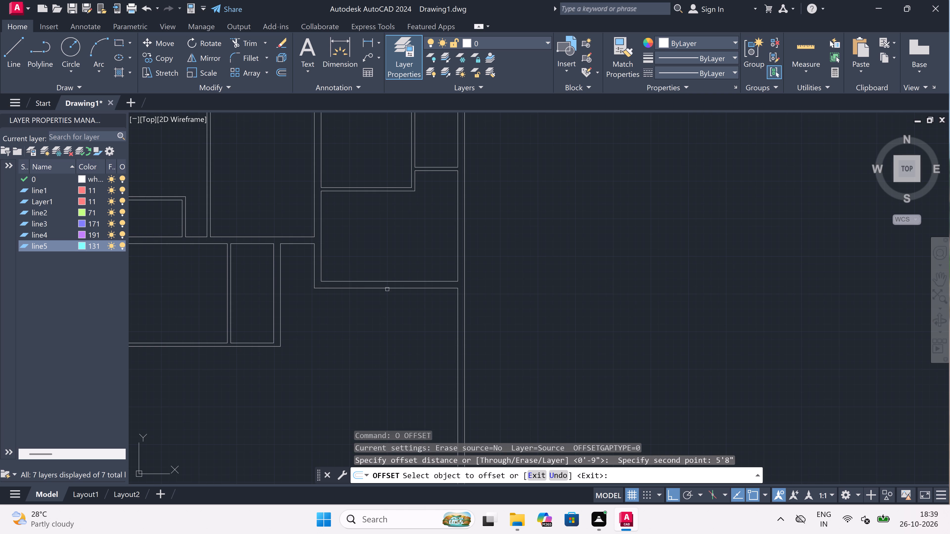
{"action": "left_click_drag", "start_coordinate": [387, 288], "coordinate": [383, 302]}
{"action": "left_click", "coordinate": [379, 323]}
{"action": "scroll", "coordinate": [345, 337], "scroll_direction": "up", "scroll_amount": 1}
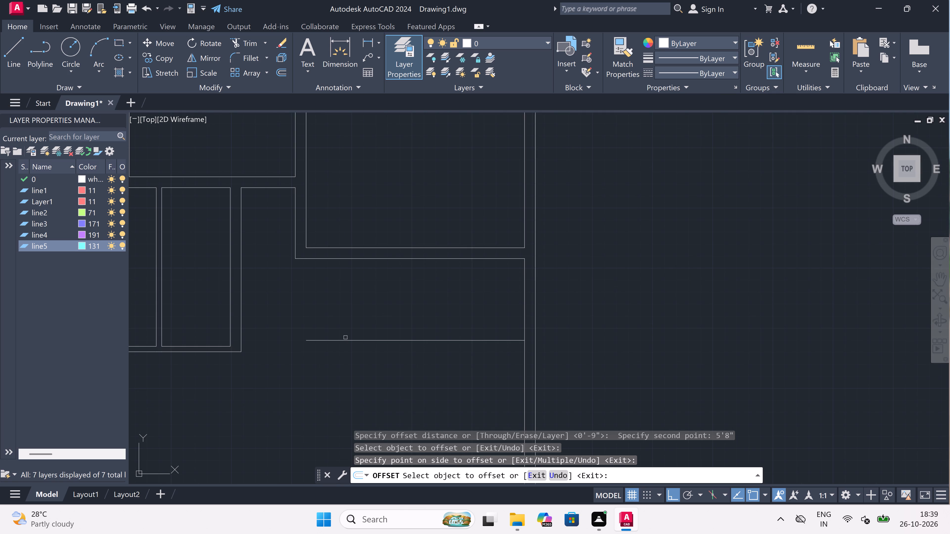
{"action": "key", "text": "Escape"}
Offset the new horizontal line 9" downward to form the second face of the wall.
{"action": "key", "text": "space"}
{"action": "left_click", "coordinate": [345, 337]}
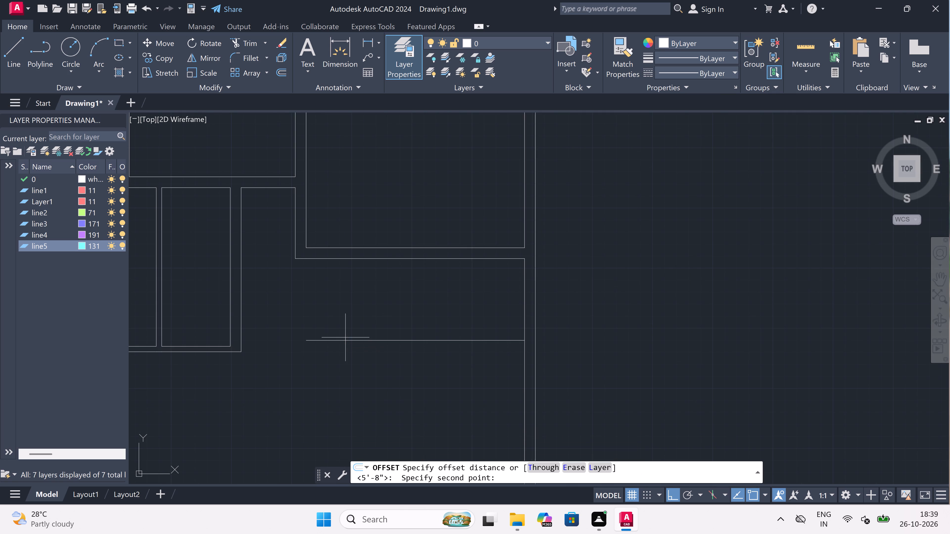
{"action": "type", "text": "9\""}
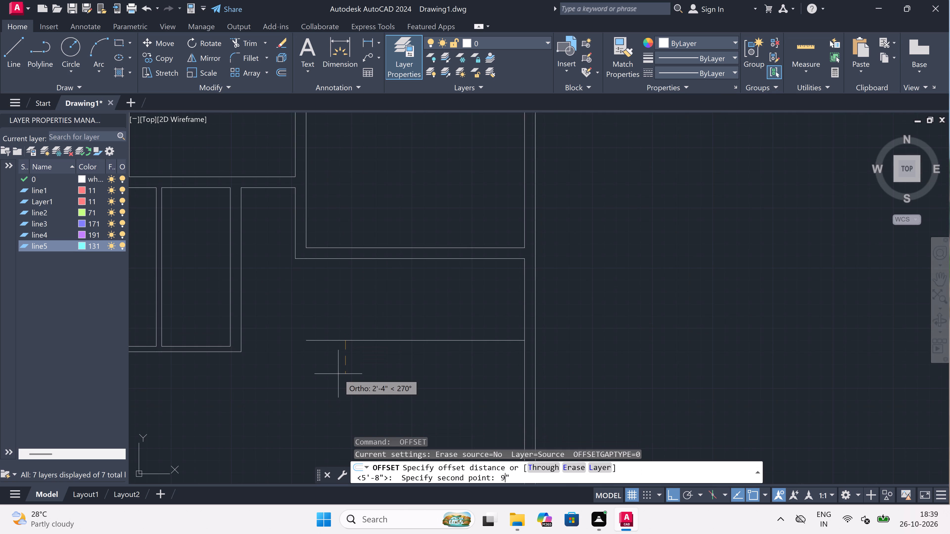
{"action": "key", "text": "space"}
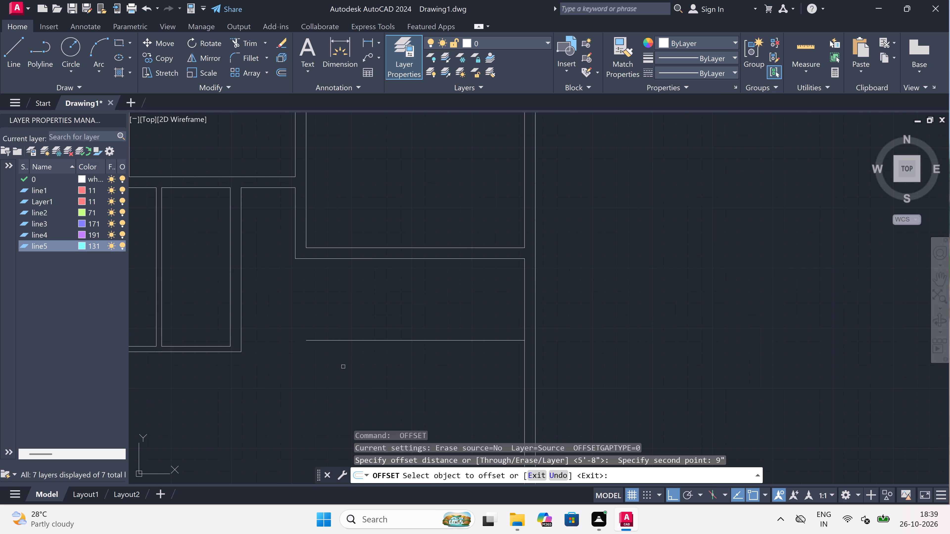
{"action": "left_click_drag", "start_coordinate": [345, 340], "coordinate": [325, 385]}
{"action": "left_click", "coordinate": [321, 391]}
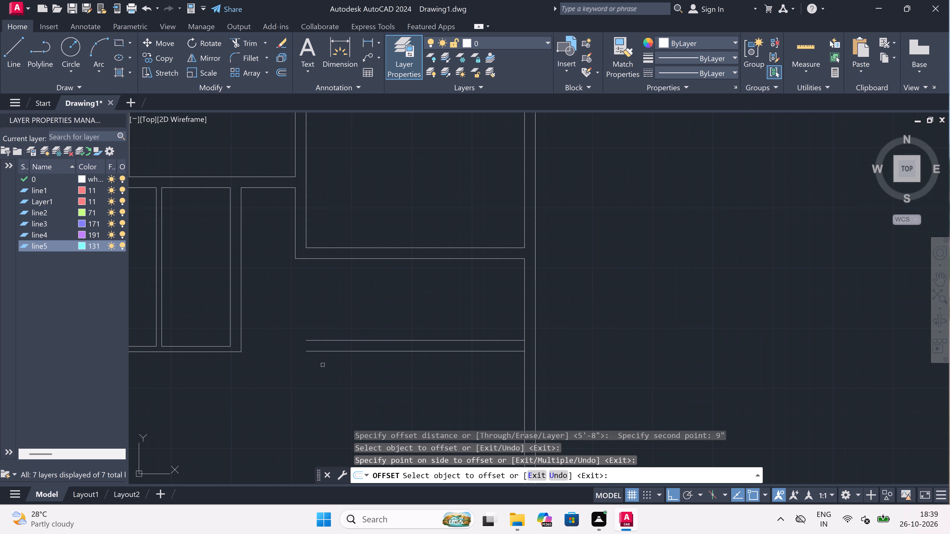
{"action": "key", "text": "Escape"}
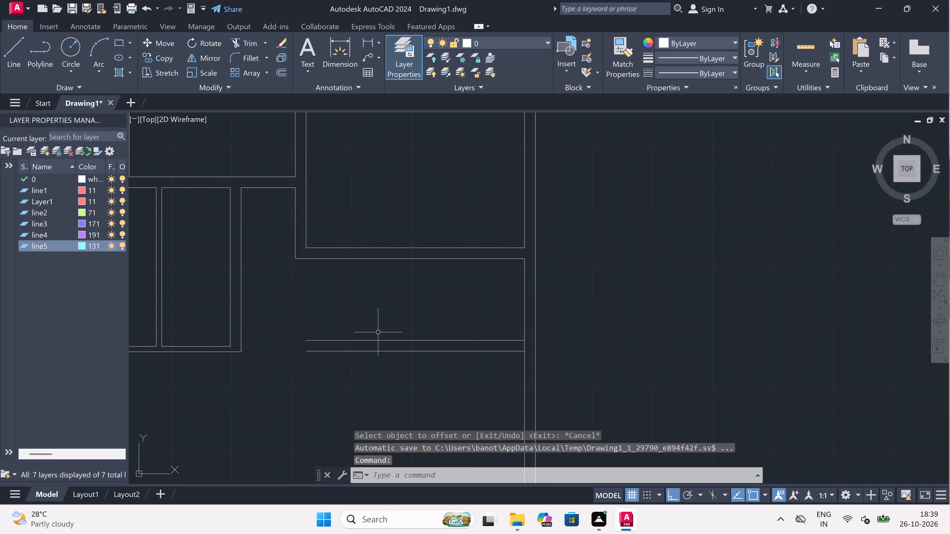
Draw a line from the upper new line's right end 7'3" left, up to the wall above, 9" left, and back down to the new line.
{"action": "type", "text": "l"}
{"action": "key", "text": "space"}
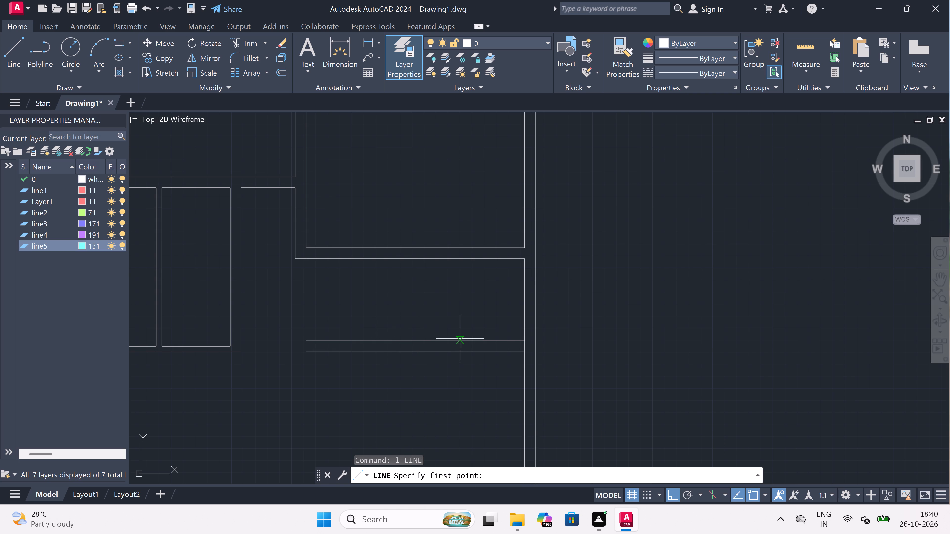
{"action": "left_click", "coordinate": [524, 339]}
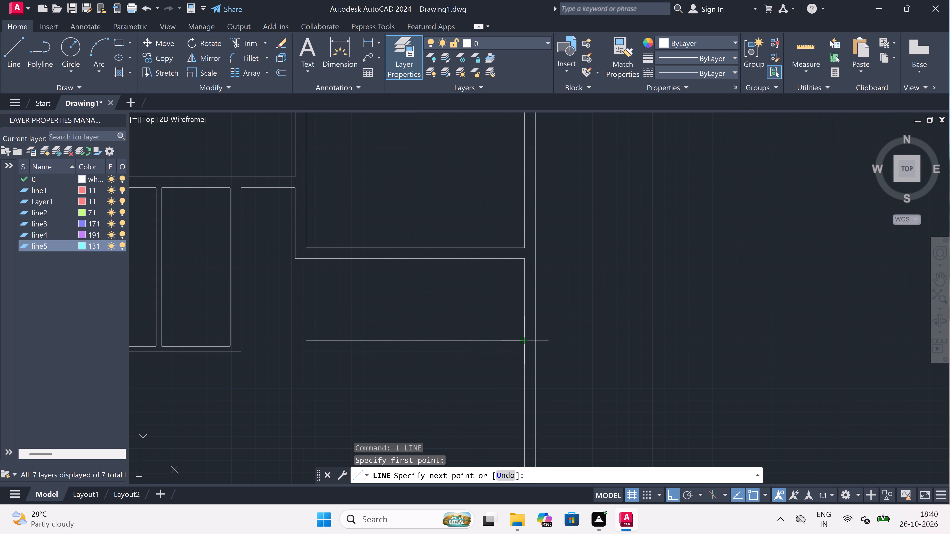
{"action": "type", "text": "7'3"}
{"action": "type", "text": "\""}
{"action": "key", "text": "space"}
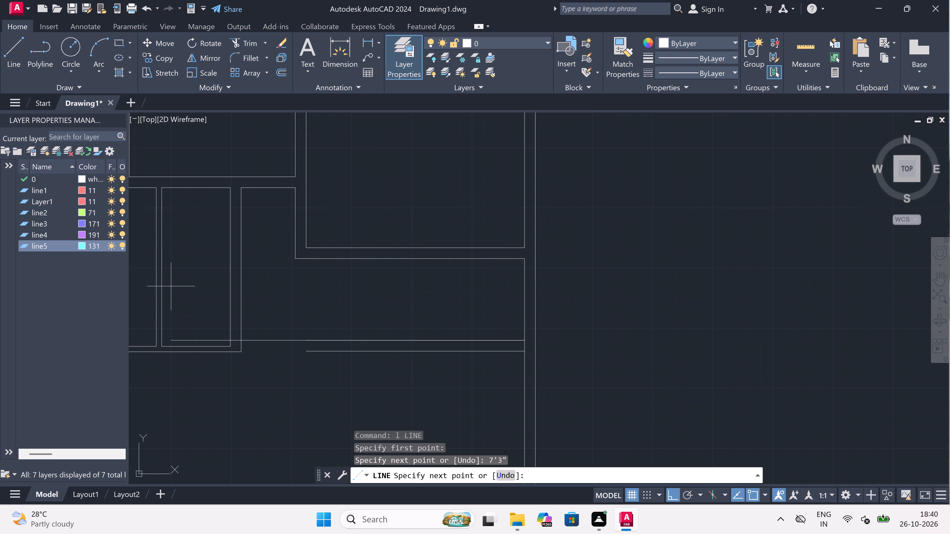
{"action": "left_click", "coordinate": [421, 259]}
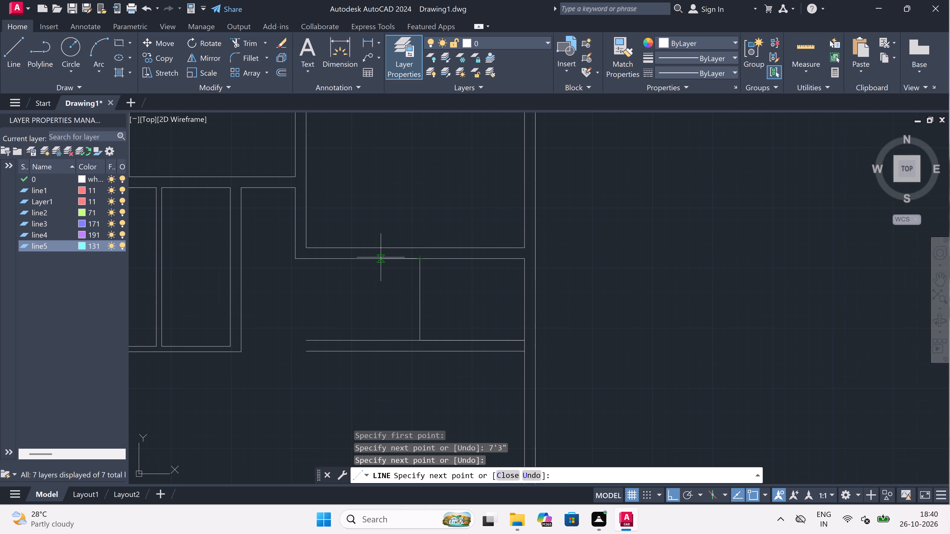
{"action": "type", "text": "9\""}
{"action": "key", "text": "space"}
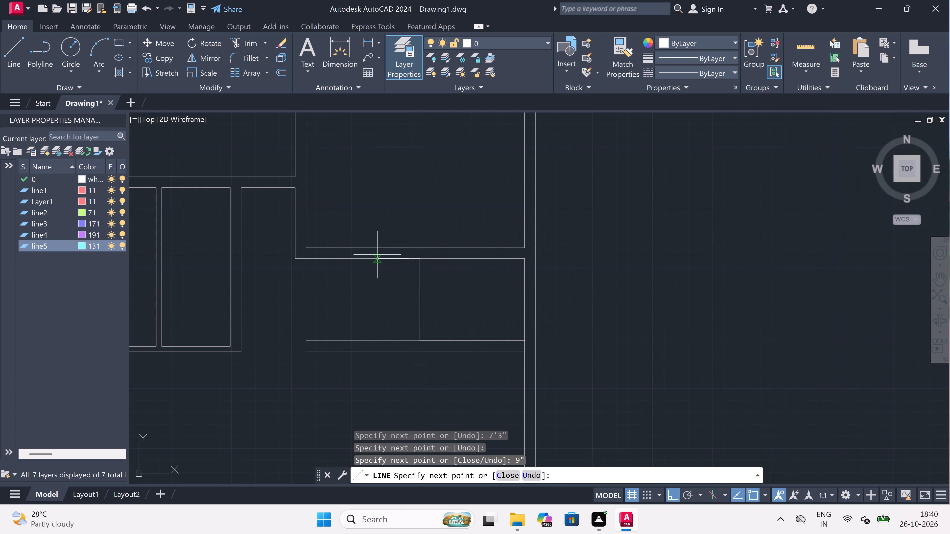
{"action": "left_click", "coordinate": [409, 339]}
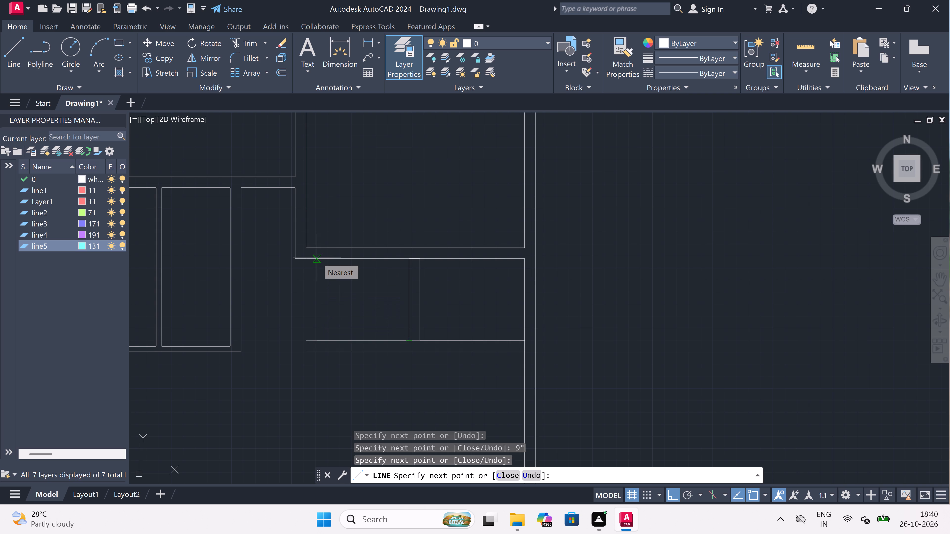
{"action": "key", "text": "Escape"}
Draw a line near the new wall's left end from the wall above down to its lower face, 9" left, and back up.
{"action": "key", "text": "space"}
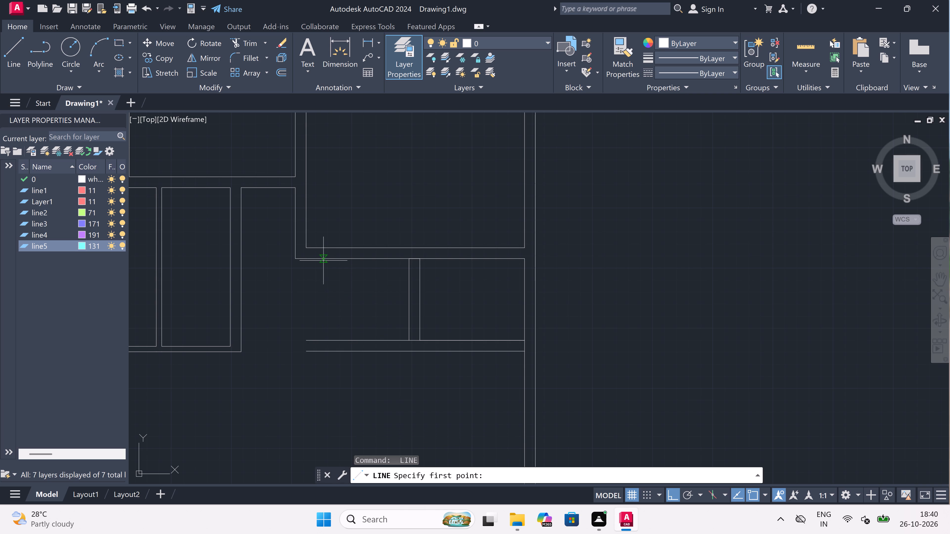
{"action": "left_click", "coordinate": [326, 259]}
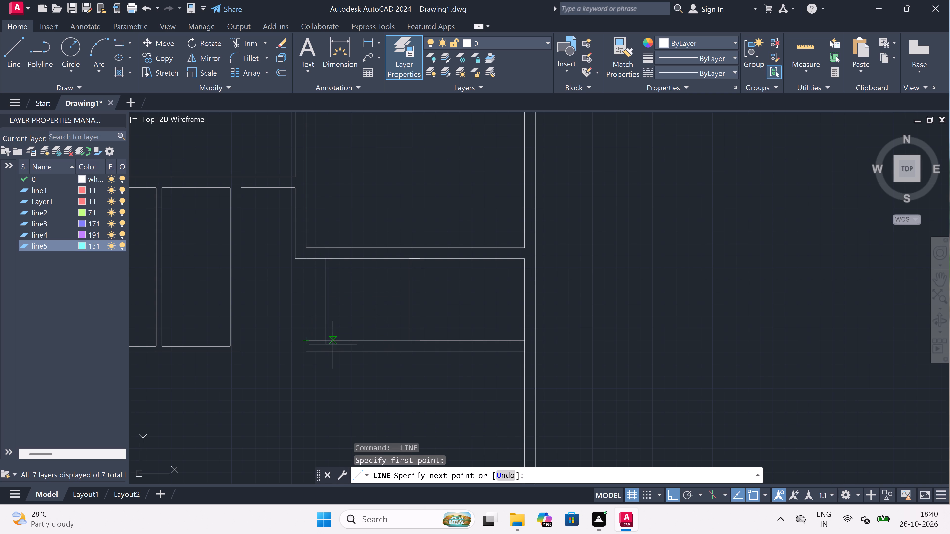
{"action": "left_click", "coordinate": [329, 349]}
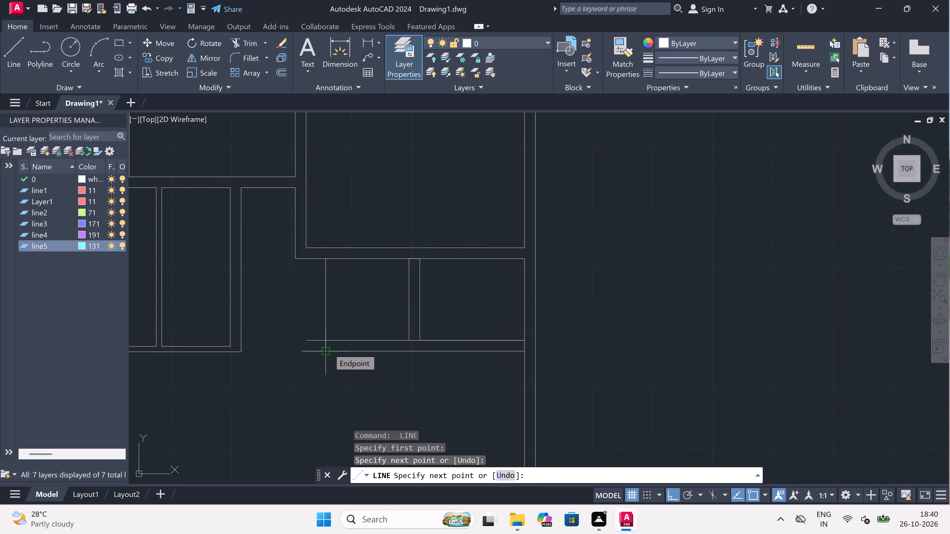
{"action": "type", "text": "9\""}
{"action": "key", "text": "space"}
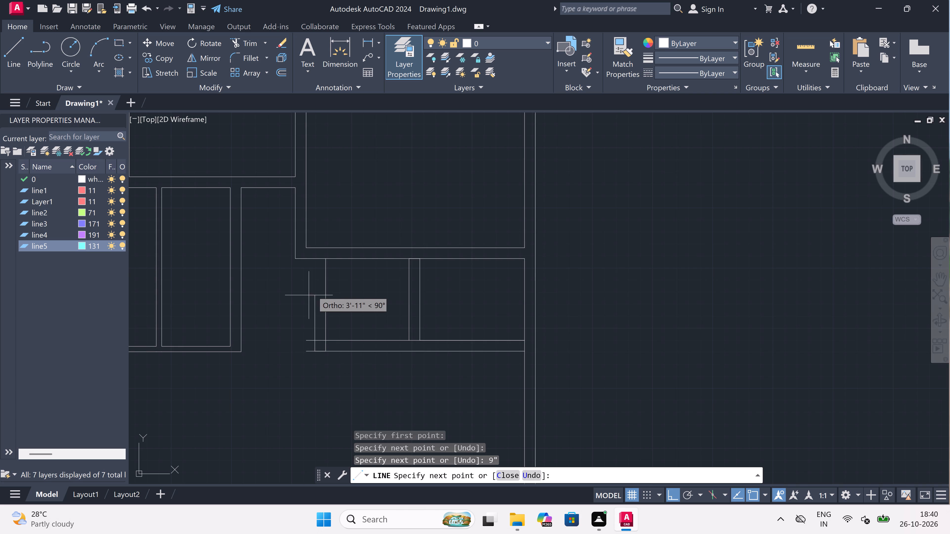
{"action": "left_click", "coordinate": [318, 261]}
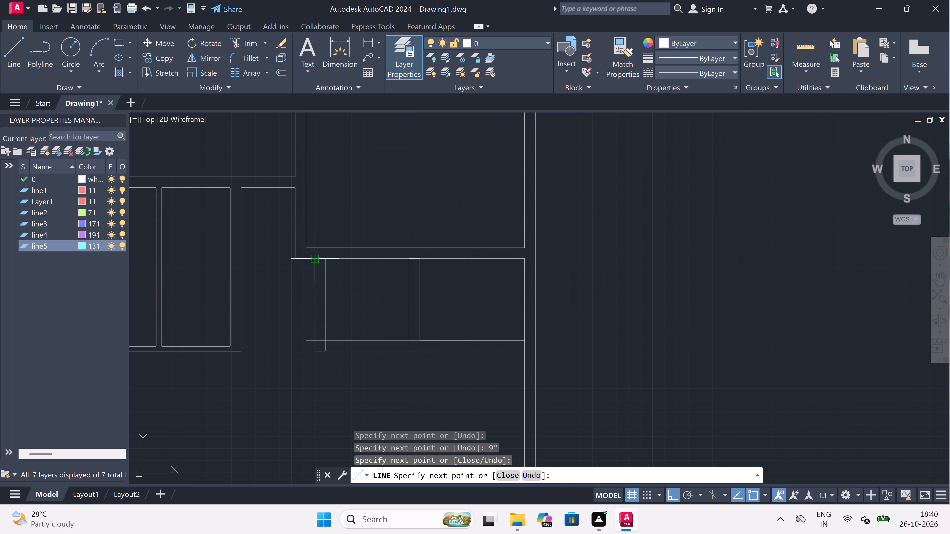
{"action": "key", "text": "Escape"}
Trim the overhanging left ends and the crossing segments inside the lower-left corner where the two new 9" walls meet.
{"action": "type", "text": "tr"}
{"action": "key", "text": "space"}
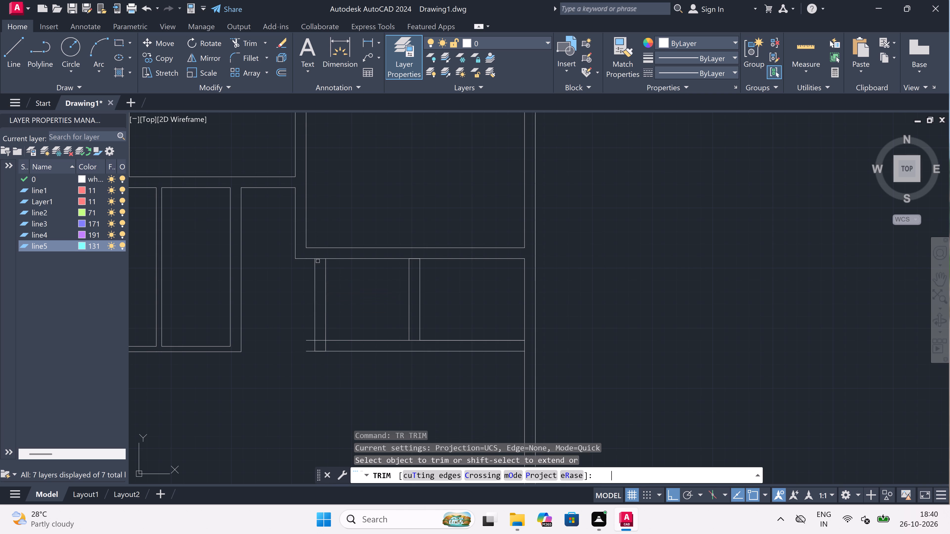
{"action": "scroll", "coordinate": [310, 332], "scroll_direction": "up", "scroll_amount": 2}
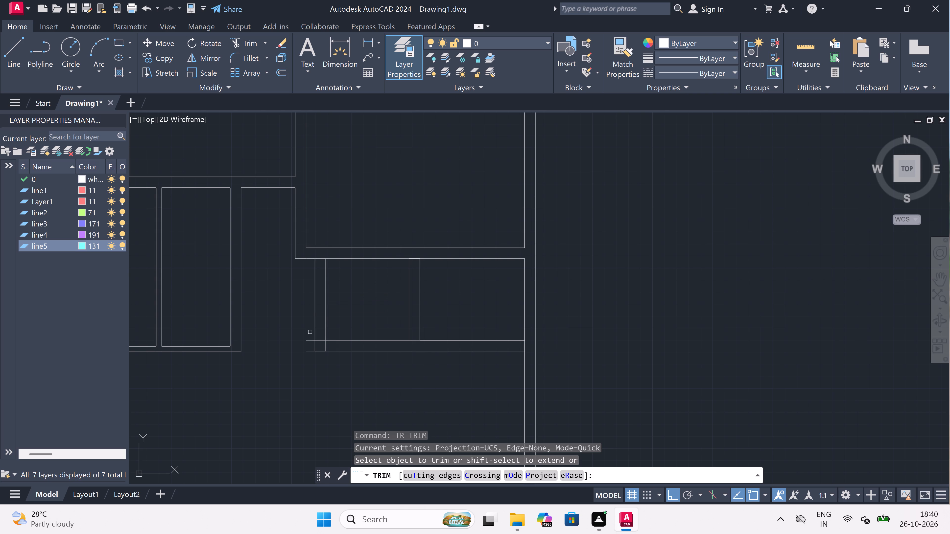
{"action": "left_click", "coordinate": [312, 330]}
{"action": "left_click", "coordinate": [303, 426]}
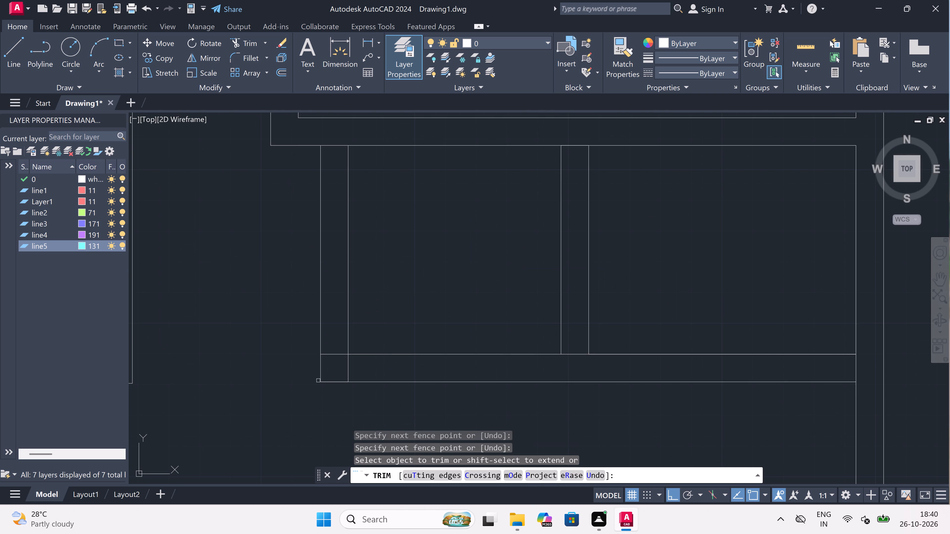
{"action": "scroll", "coordinate": [327, 378], "scroll_direction": "up", "scroll_amount": 2}
{"action": "left_click_drag", "start_coordinate": [329, 374], "coordinate": [329, 361]}
{"action": "left_click", "coordinate": [338, 286]}
{"action": "left_click", "coordinate": [342, 335]}
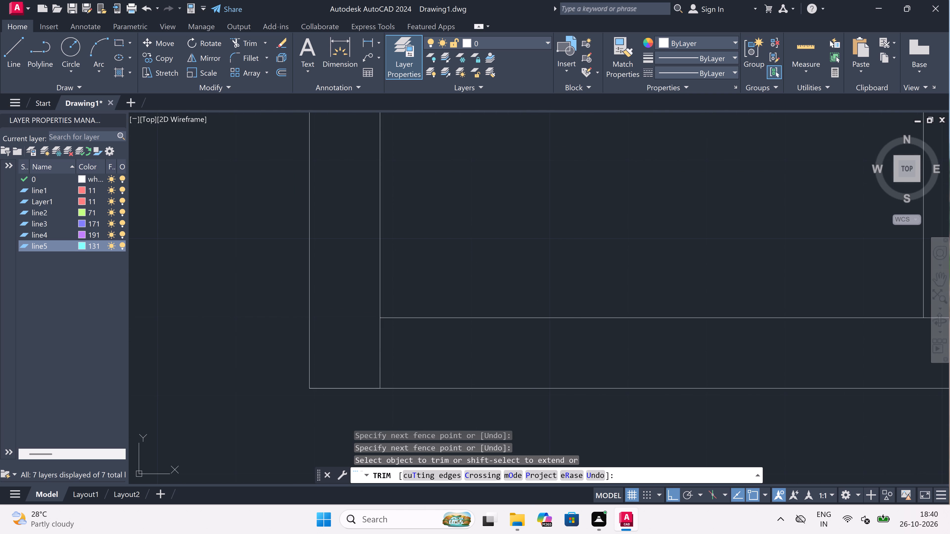
{"action": "left_click", "coordinate": [468, 358]}
{"action": "scroll", "coordinate": [259, 362], "scroll_direction": "down", "scroll_amount": 6}
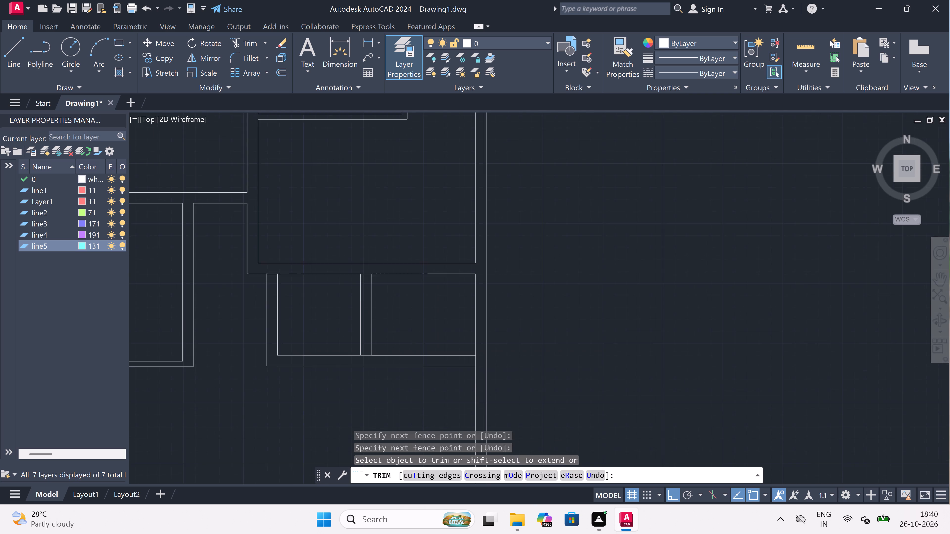
Trim the segments of the upper wall's lower face between the faces of both new vertical walls.
{"action": "scroll", "coordinate": [268, 301], "scroll_direction": "up", "scroll_amount": 2}
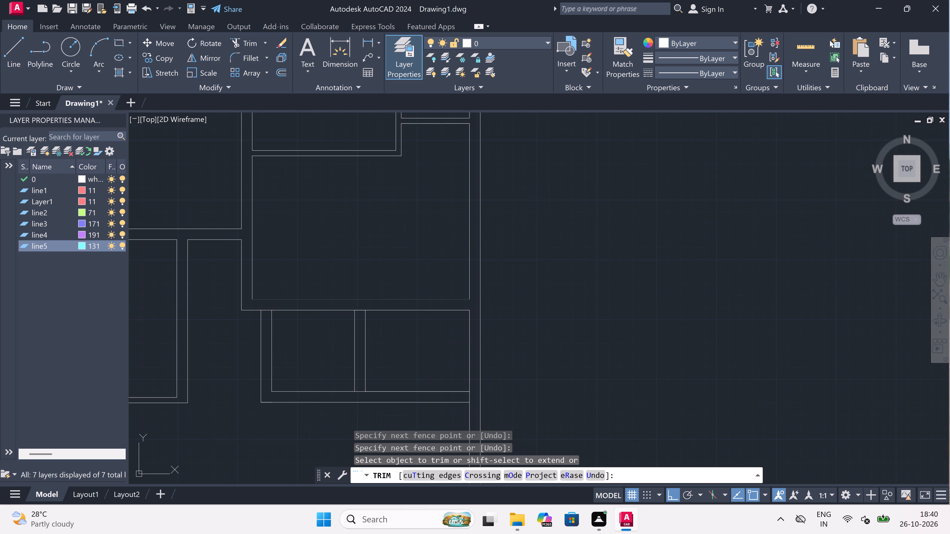
{"action": "scroll", "coordinate": [265, 311], "scroll_direction": "up", "scroll_amount": 2}
{"action": "left_click", "coordinate": [265, 310]}
{"action": "left_click", "coordinate": [265, 359]}
{"action": "scroll", "coordinate": [266, 356], "scroll_direction": "down", "scroll_amount": 2}
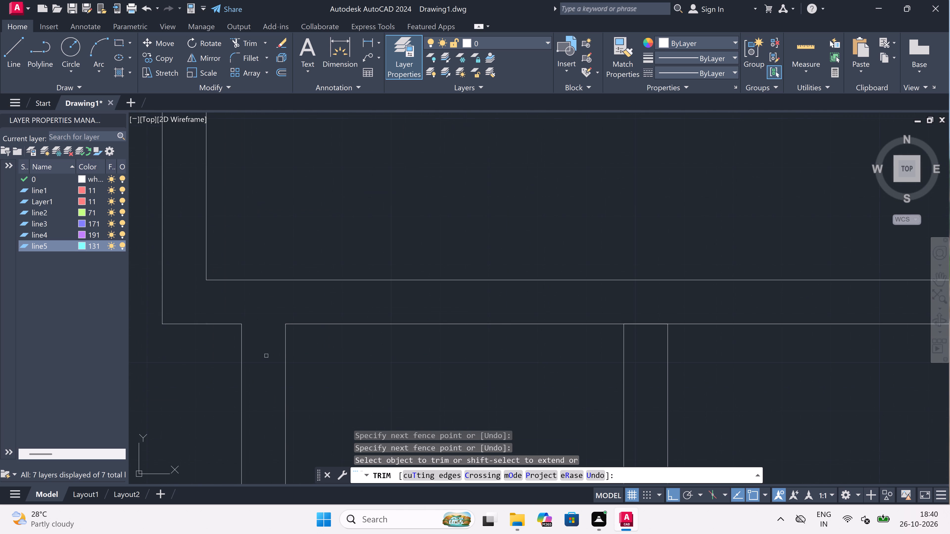
{"action": "scroll", "coordinate": [266, 356], "scroll_direction": "down", "scroll_amount": 2}
{"action": "scroll", "coordinate": [317, 346], "scroll_direction": "up", "scroll_amount": 3}
{"action": "scroll", "coordinate": [348, 372], "scroll_direction": "up", "scroll_amount": 2}
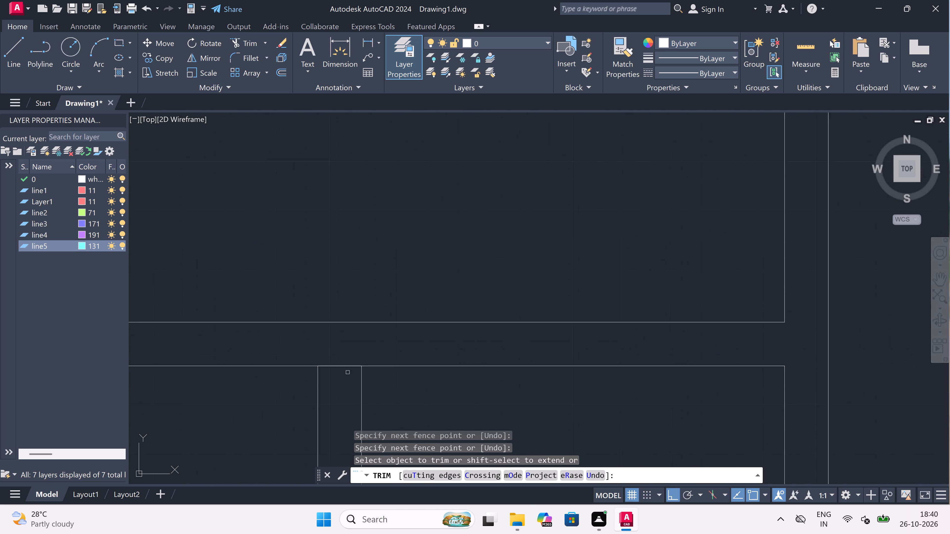
{"action": "left_click", "coordinate": [349, 370]}
{"action": "left_click", "coordinate": [347, 342]}
{"action": "scroll", "coordinate": [347, 342], "scroll_direction": "down", "scroll_amount": 3}
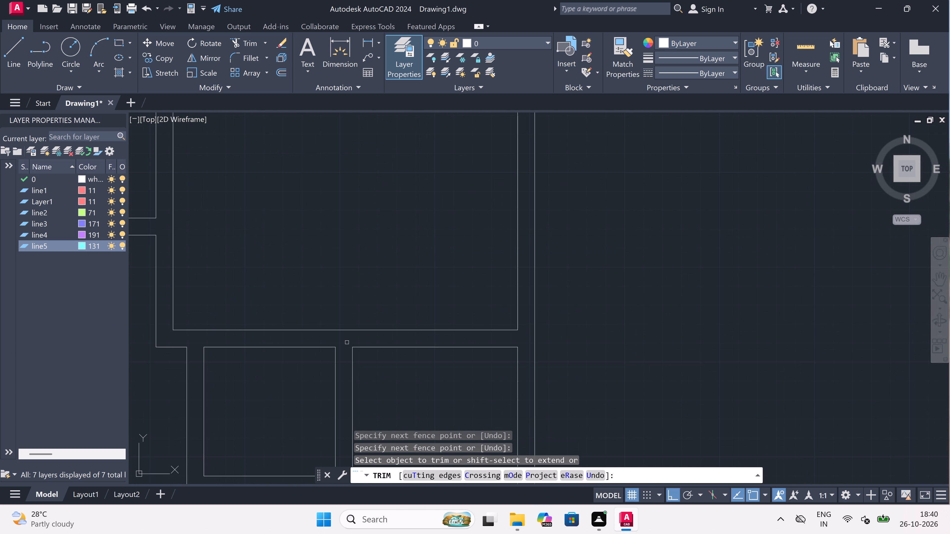
Trim the leftover segments where the new horizontal wall meets the middle vertical wall and the right exterior wall.
{"action": "scroll", "coordinate": [347, 342], "scroll_direction": "down", "scroll_amount": 4}
{"action": "scroll", "coordinate": [347, 358], "scroll_direction": "up", "scroll_amount": 2}
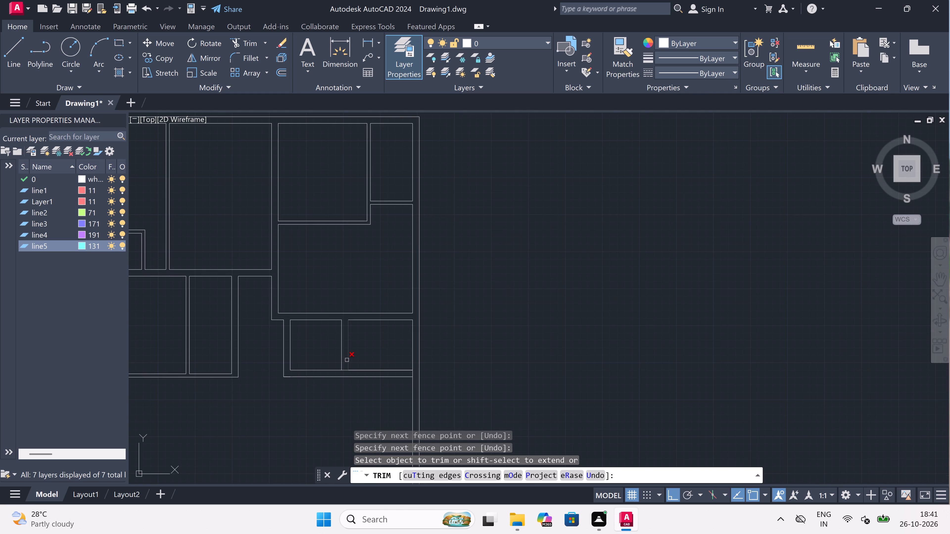
{"action": "scroll", "coordinate": [347, 365], "scroll_direction": "up", "scroll_amount": 4}
{"action": "left_click", "coordinate": [336, 389]}
{"action": "left_click", "coordinate": [329, 421]}
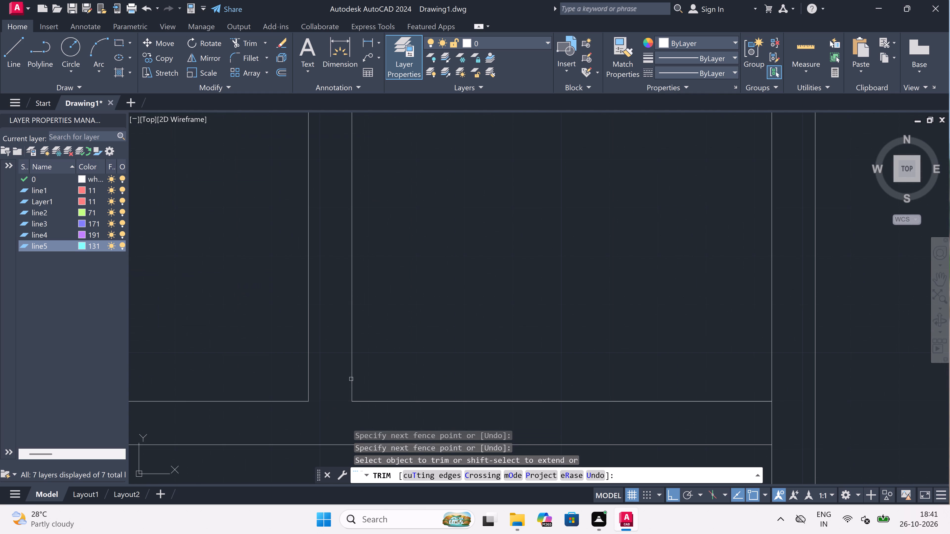
{"action": "scroll", "coordinate": [356, 372], "scroll_direction": "down", "scroll_amount": 5}
{"action": "scroll", "coordinate": [421, 387], "scroll_direction": "up", "scroll_amount": 1}
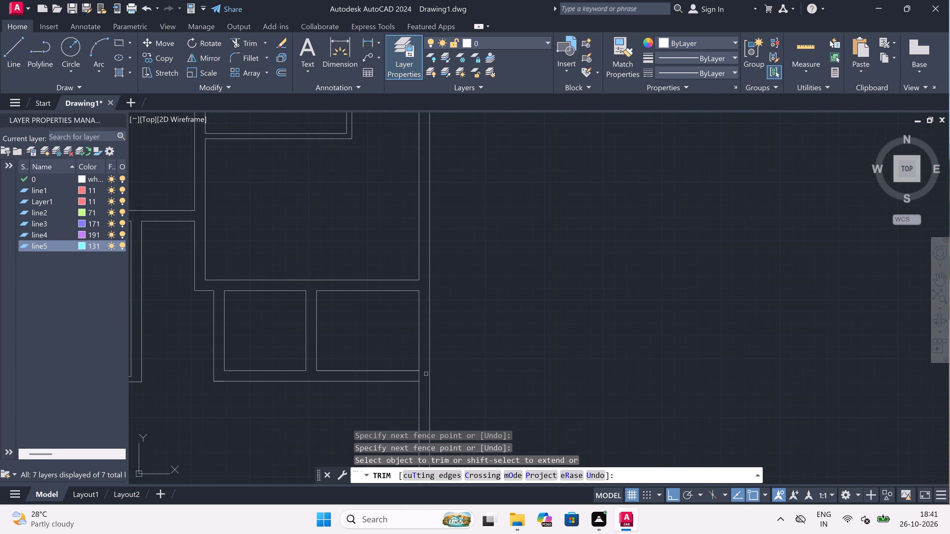
{"action": "scroll", "coordinate": [426, 374], "scroll_direction": "up", "scroll_amount": 3}
{"action": "left_click", "coordinate": [381, 383]}
{"action": "left_click", "coordinate": [399, 381]}
{"action": "scroll", "coordinate": [399, 381], "scroll_direction": "down", "scroll_amount": 8}
{"action": "scroll", "coordinate": [302, 375], "scroll_direction": "up", "scroll_amount": 1}
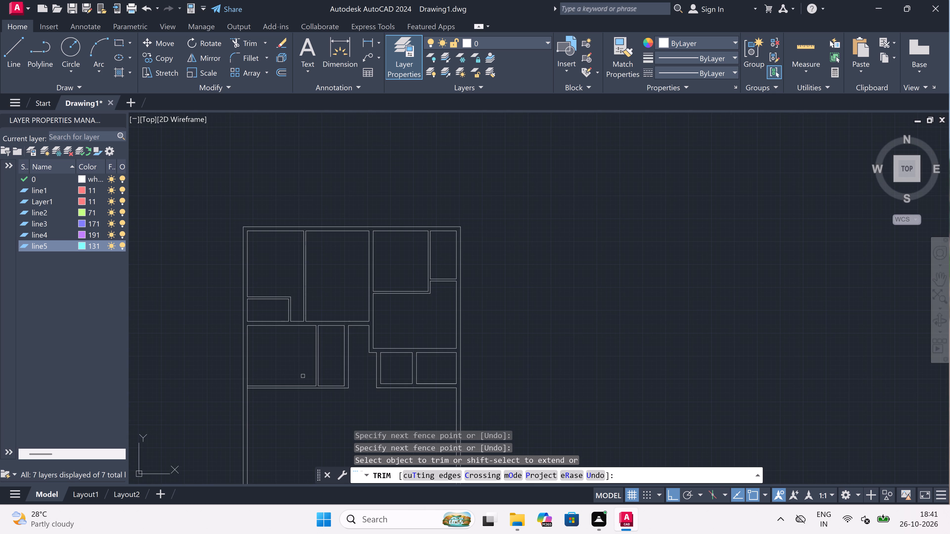
{"action": "key", "text": "Escape"}
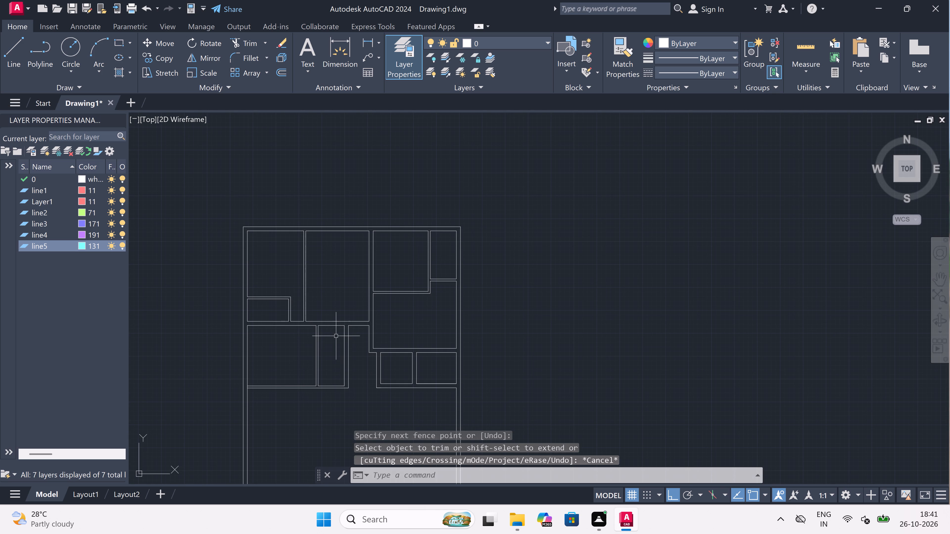
Offset the lower face of the lower-left room's bottom wall 4'4" downward.
{"action": "scroll", "coordinate": [336, 336], "scroll_direction": "down", "scroll_amount": 2}
{"action": "scroll", "coordinate": [330, 351], "scroll_direction": "up", "scroll_amount": 2}
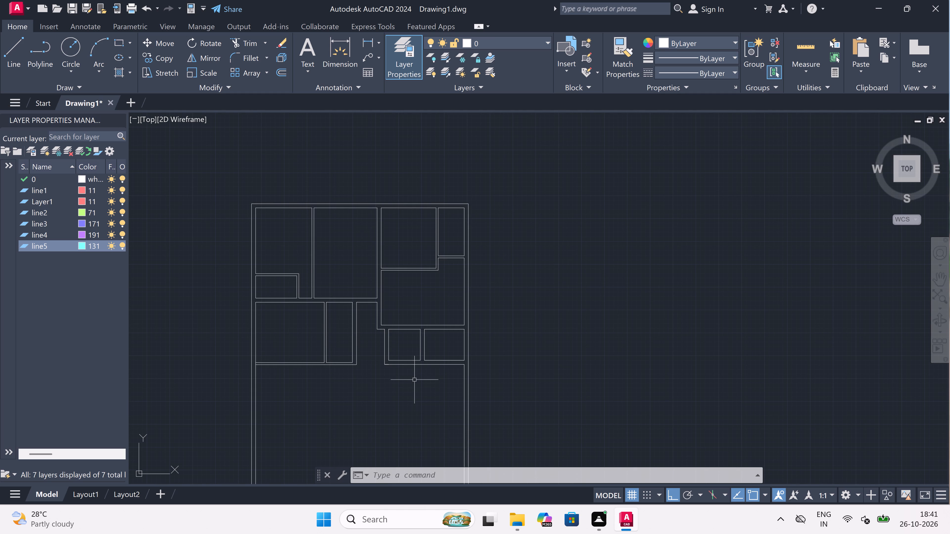
{"action": "scroll", "coordinate": [414, 380], "scroll_direction": "down", "scroll_amount": 1}
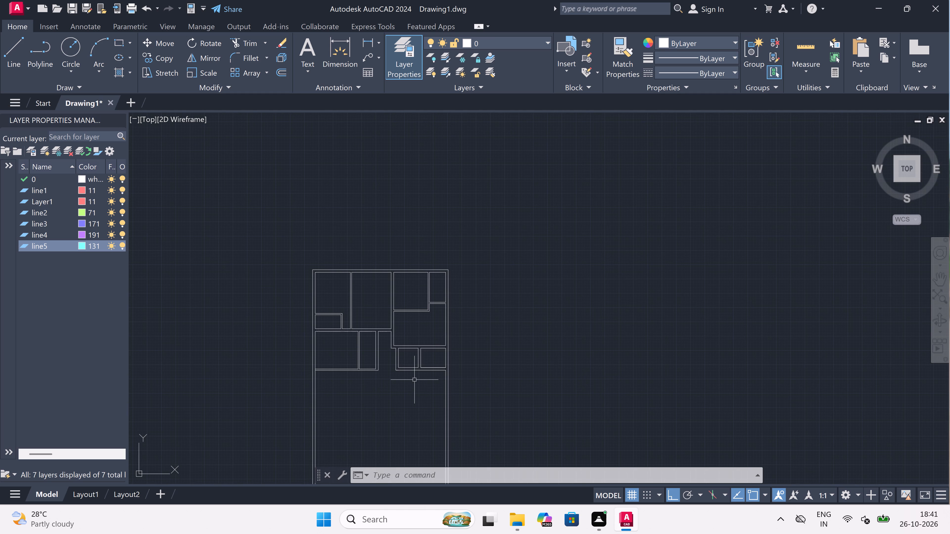
{"action": "scroll", "coordinate": [414, 380], "scroll_direction": "down", "scroll_amount": 1}
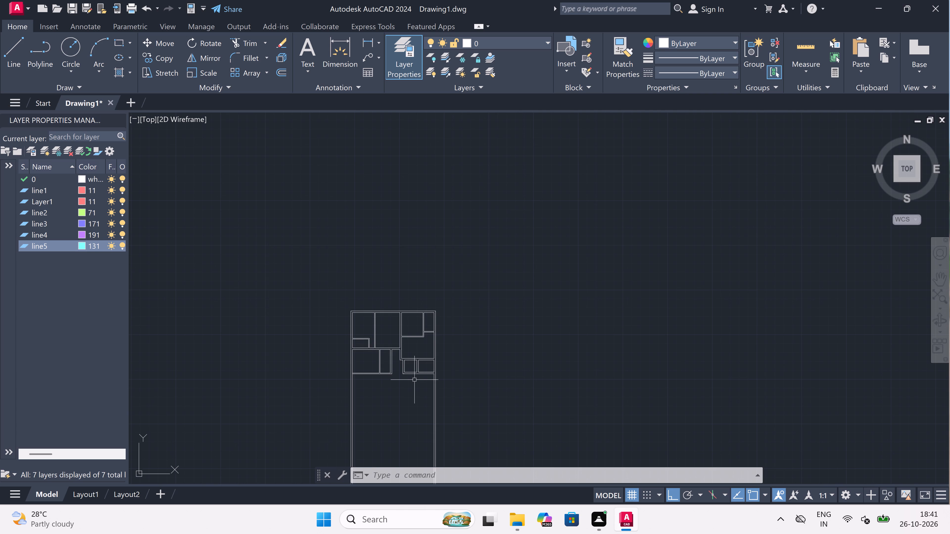
{"action": "scroll", "coordinate": [358, 376], "scroll_direction": "up", "scroll_amount": 2}
{"action": "scroll", "coordinate": [385, 376], "scroll_direction": "up", "scroll_amount": 2}
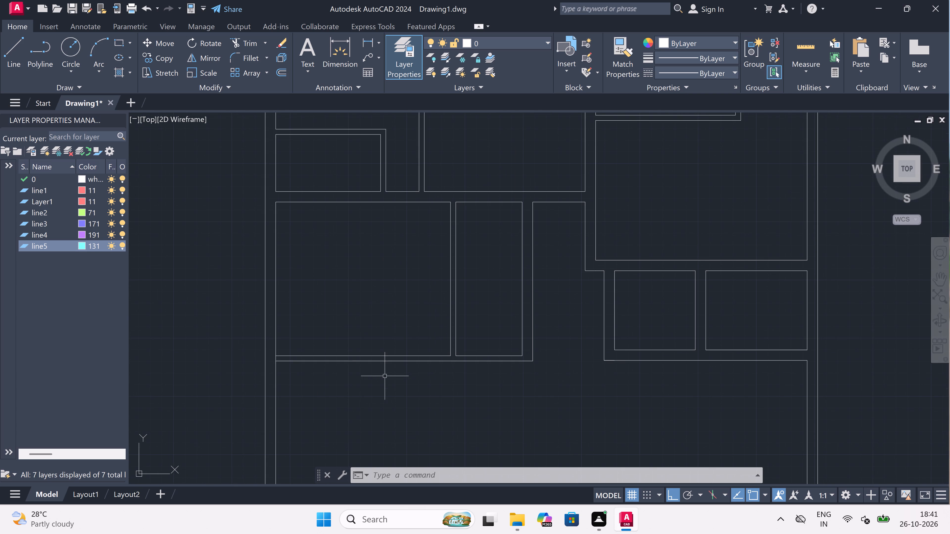
{"action": "type", "text": "o"}
{"action": "key", "text": "space"}
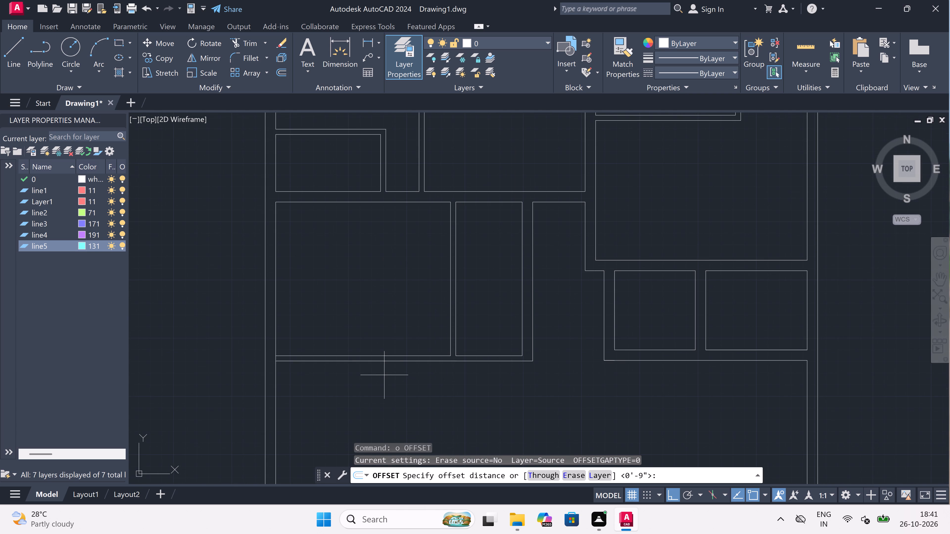
{"action": "left_click_drag", "start_coordinate": [382, 365], "coordinate": [382, 372]}
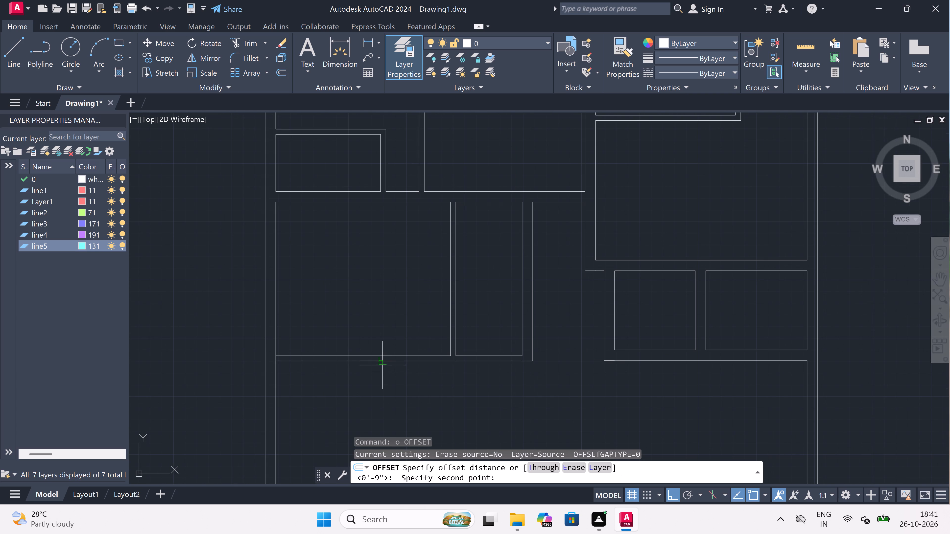
{"action": "type", "text": "4'"}
{"action": "key", "text": "4"}
{"action": "type", "text": "\""}
{"action": "key", "text": "space"}
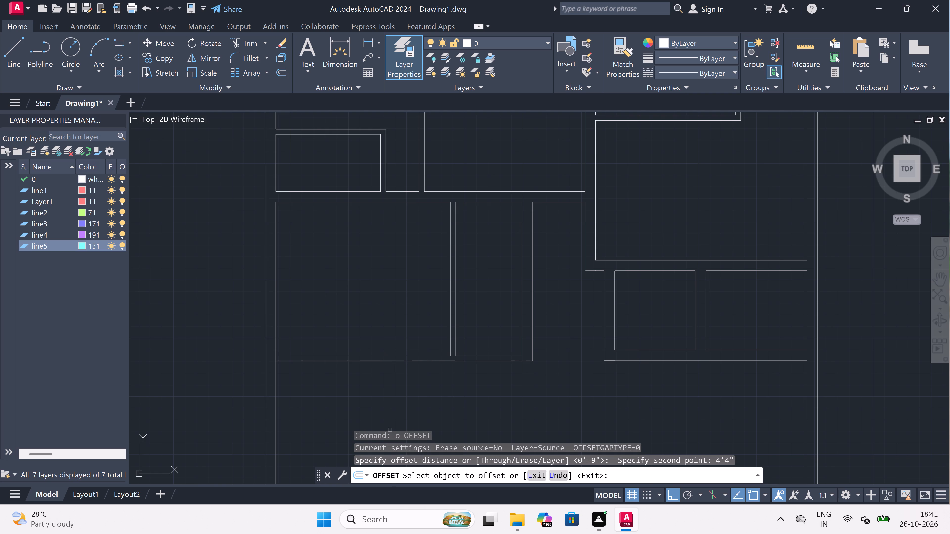
{"action": "scroll", "coordinate": [384, 402], "scroll_direction": "down", "scroll_amount": 1}
{"action": "scroll", "coordinate": [366, 376], "scroll_direction": "up", "scroll_amount": 1}
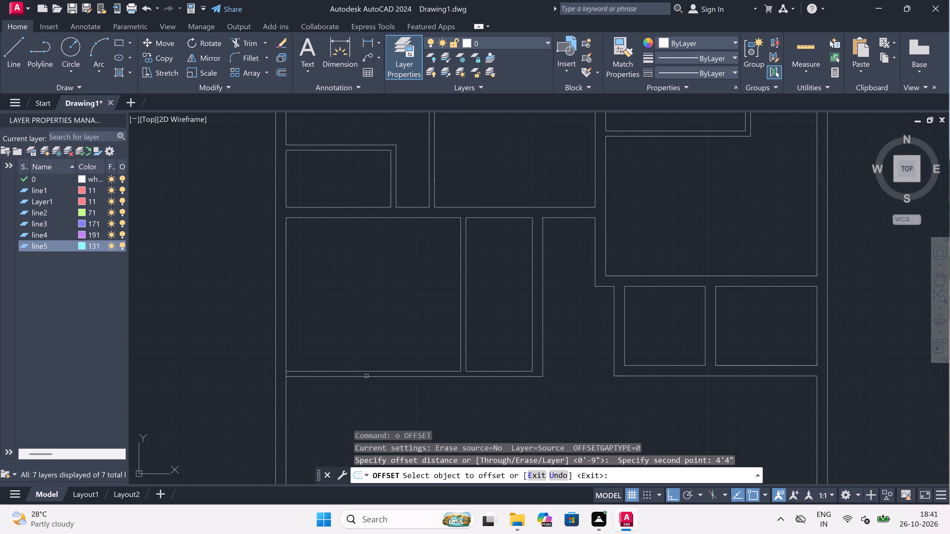
{"action": "left_click_drag", "start_coordinate": [366, 376], "coordinate": [367, 386]}
{"action": "scroll", "coordinate": [364, 383], "scroll_direction": "down", "scroll_amount": 4}
{"action": "scroll", "coordinate": [357, 401], "scroll_direction": "up", "scroll_amount": 3}
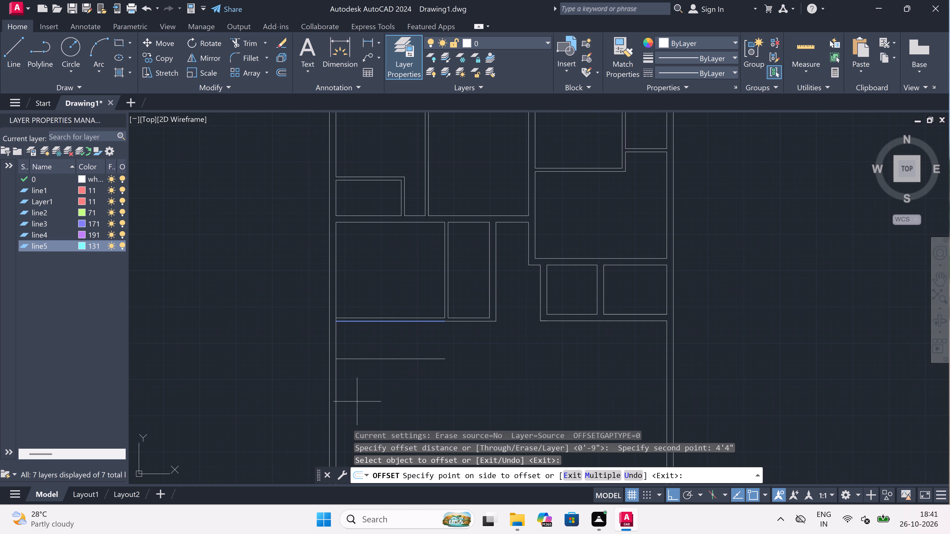
{"action": "left_click", "coordinate": [370, 381]}
{"action": "key", "text": "Escape"}
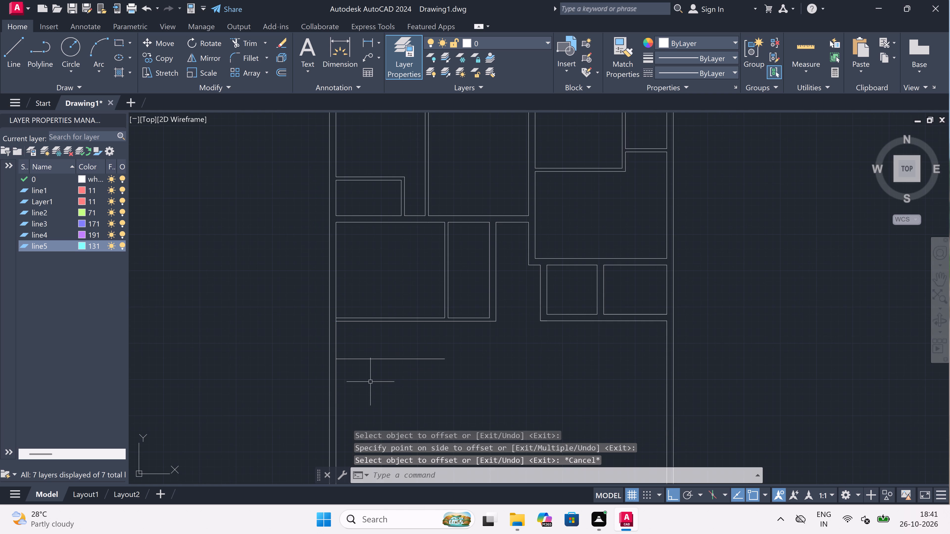
Offset the new horizontal line 4.5" downward to form the second face of the partition wall.
{"action": "key", "text": "space"}
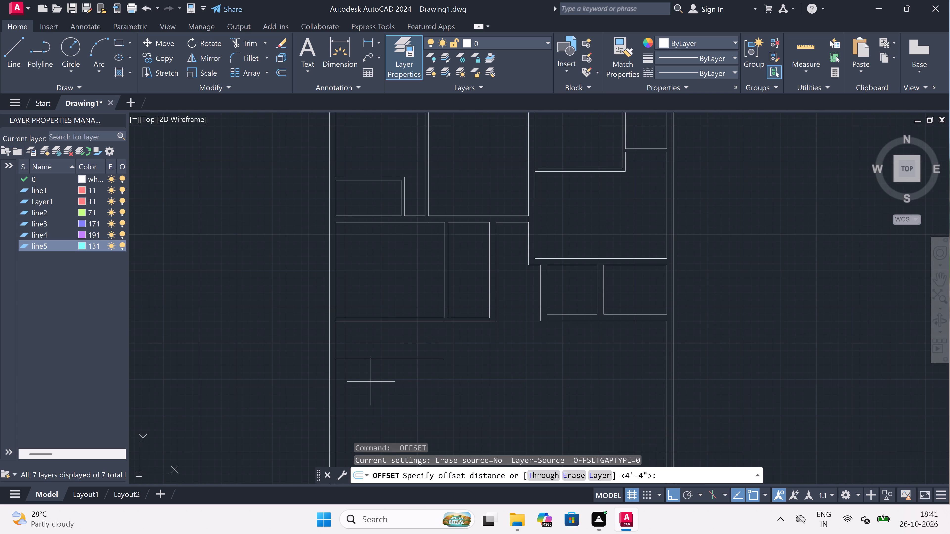
{"action": "left_click", "coordinate": [371, 361]}
{"action": "scroll", "coordinate": [371, 361], "scroll_direction": "up", "scroll_amount": 2}
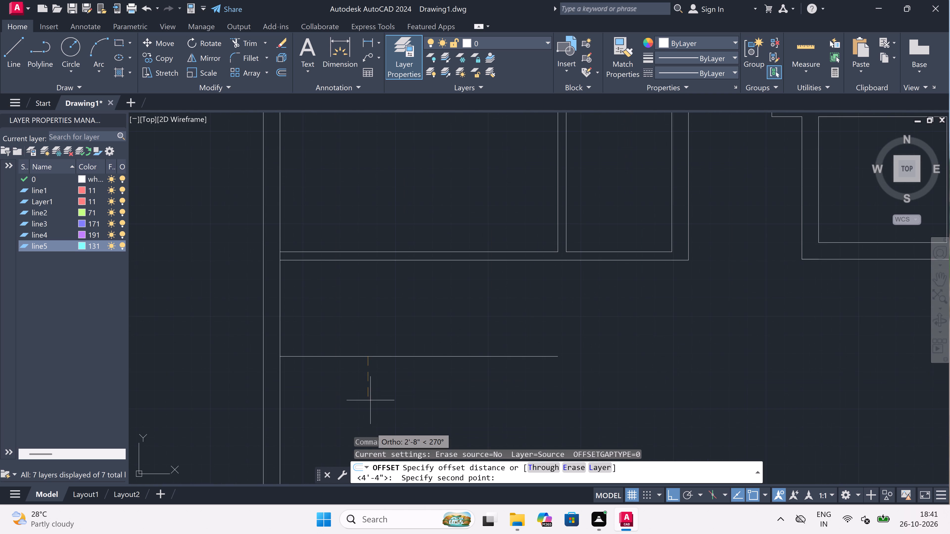
{"action": "type", "text": "4/"}
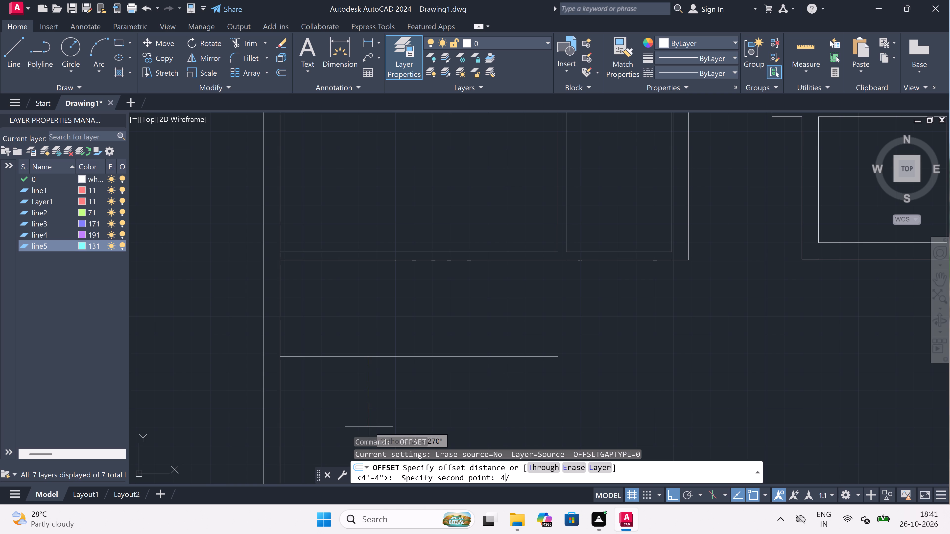
{"action": "key", "text": "BackSpace"}
{"action": "type", "text": ".5"}
{"action": "type", "text": "\""}
{"action": "key", "text": "space"}
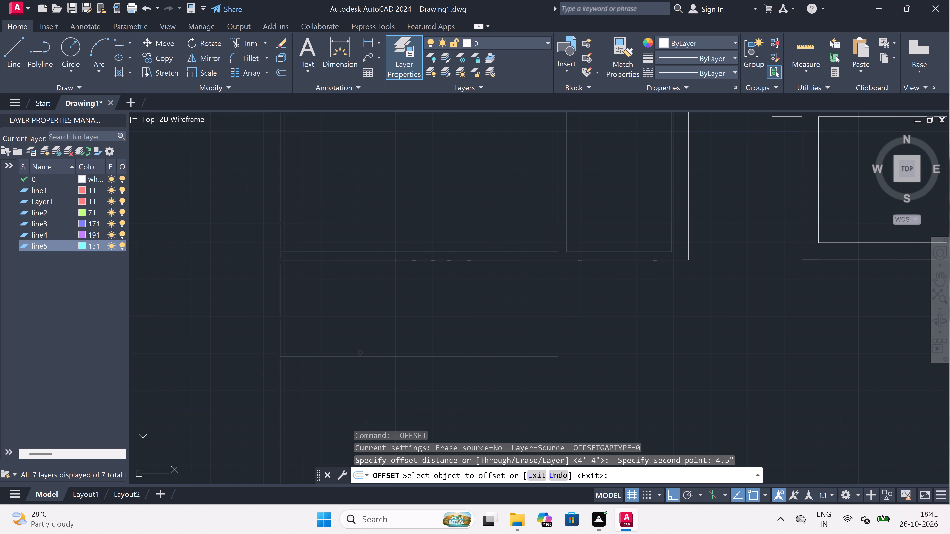
{"action": "left_click_drag", "start_coordinate": [360, 355], "coordinate": [352, 386]}
{"action": "left_click", "coordinate": [346, 405]}
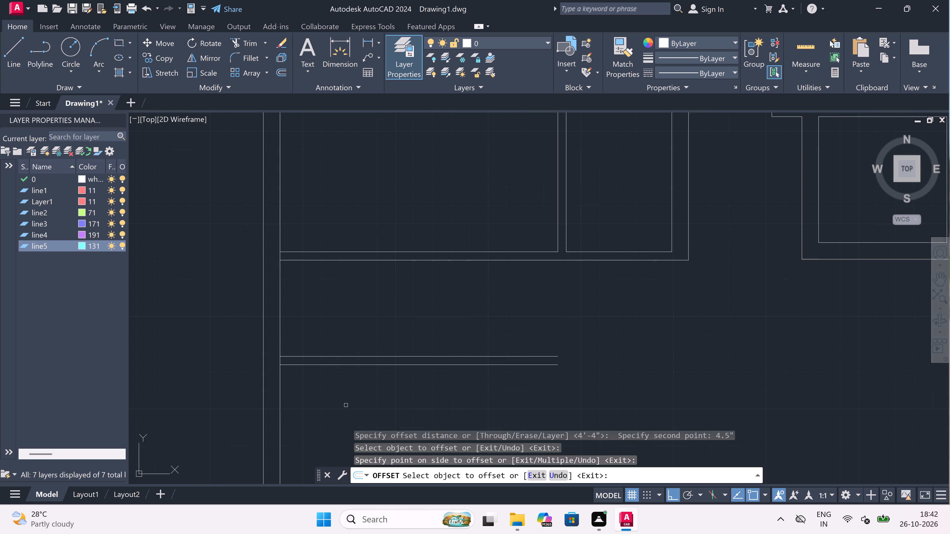
{"action": "key", "text": "Escape"}
Trim the left exterior wall's inner face between the faces of the new partition and of the horizontal wall above it.
{"action": "type", "text": "tr"}
{"action": "key", "text": "space"}
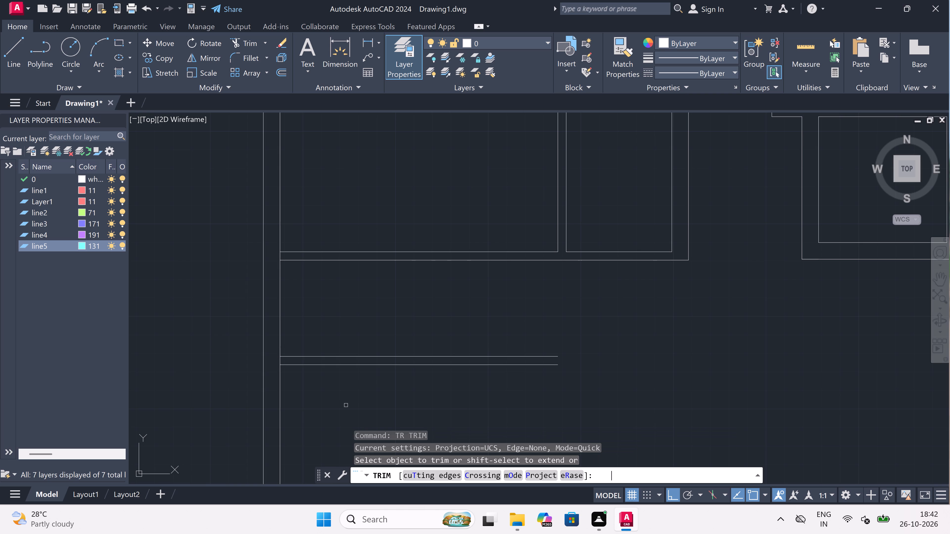
{"action": "scroll", "coordinate": [275, 348], "scroll_direction": "up", "scroll_amount": 1}
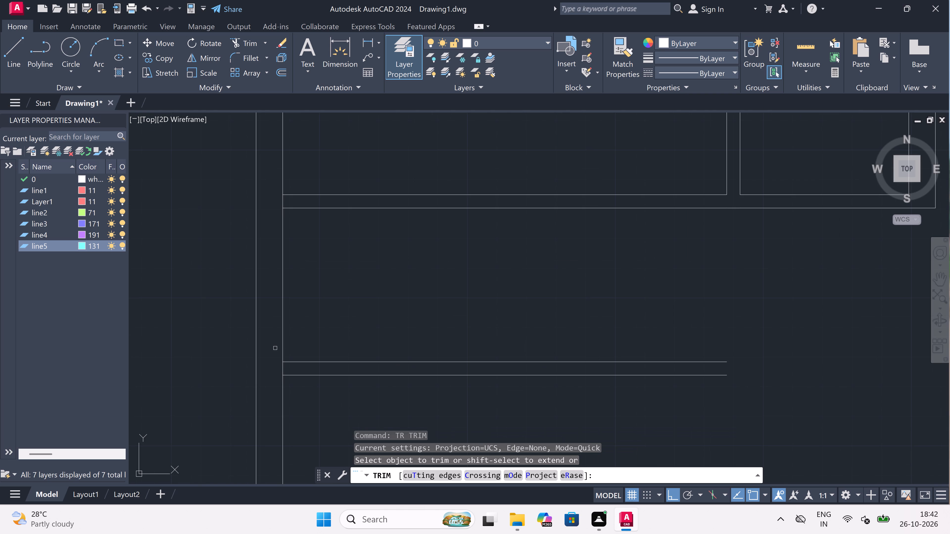
{"action": "left_click", "coordinate": [281, 366]}
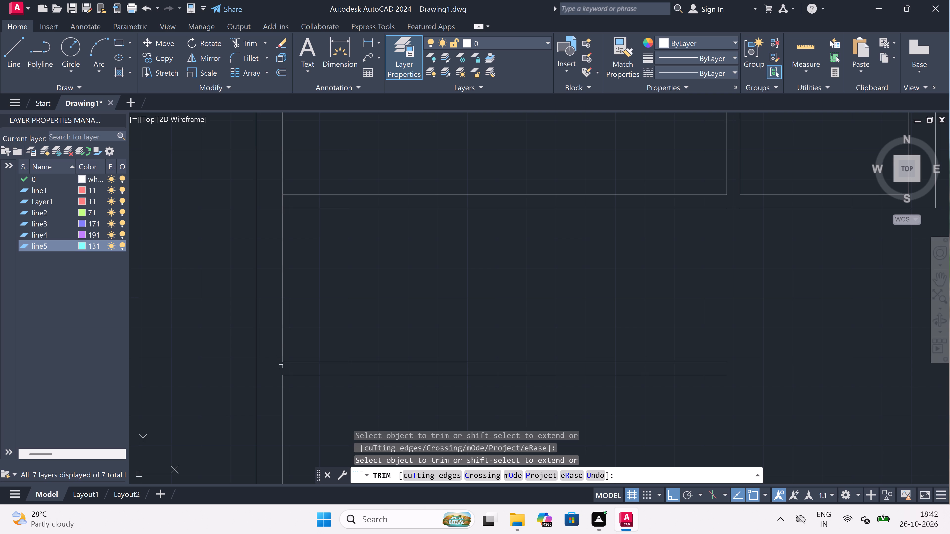
{"action": "left_click", "coordinate": [282, 202]}
{"action": "scroll", "coordinate": [282, 202], "scroll_direction": "down", "scroll_amount": 2}
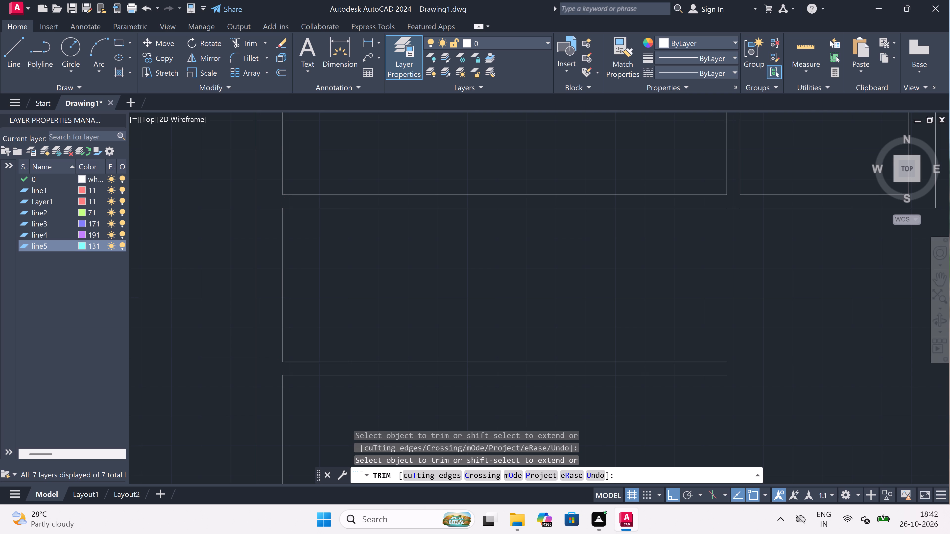
{"action": "scroll", "coordinate": [291, 216], "scroll_direction": "up", "scroll_amount": 1}
{"action": "key", "text": "Escape"}
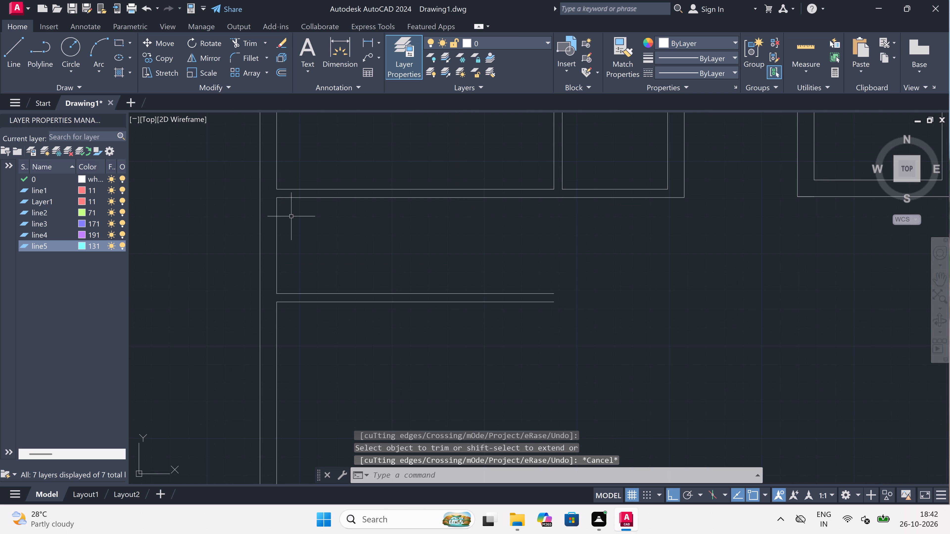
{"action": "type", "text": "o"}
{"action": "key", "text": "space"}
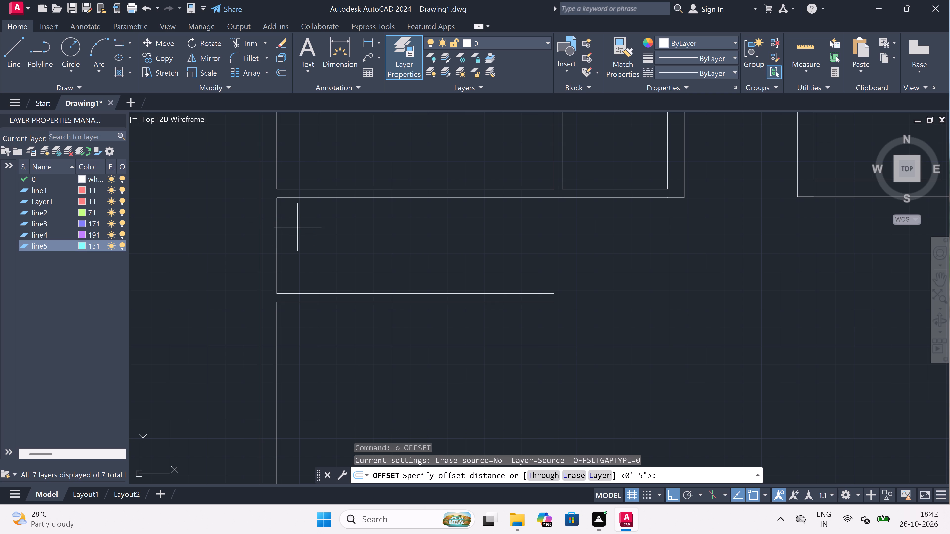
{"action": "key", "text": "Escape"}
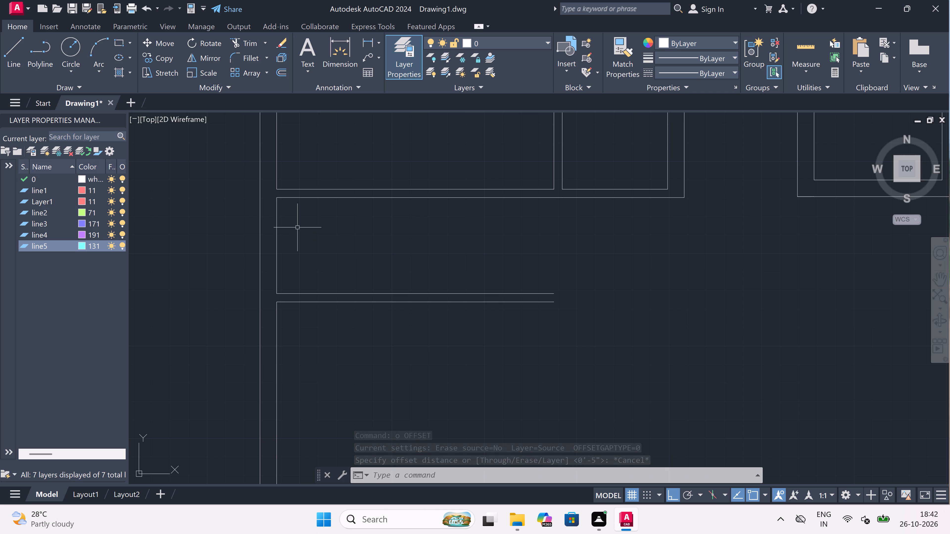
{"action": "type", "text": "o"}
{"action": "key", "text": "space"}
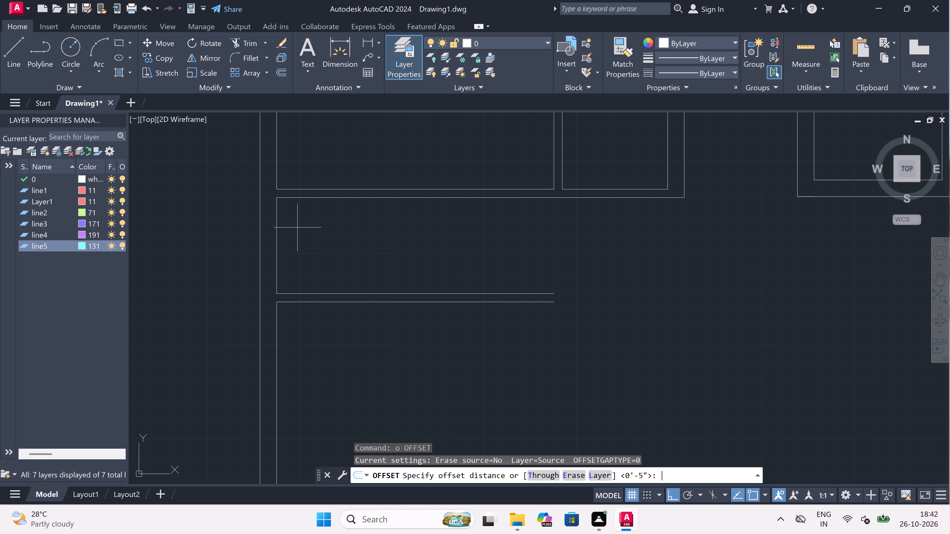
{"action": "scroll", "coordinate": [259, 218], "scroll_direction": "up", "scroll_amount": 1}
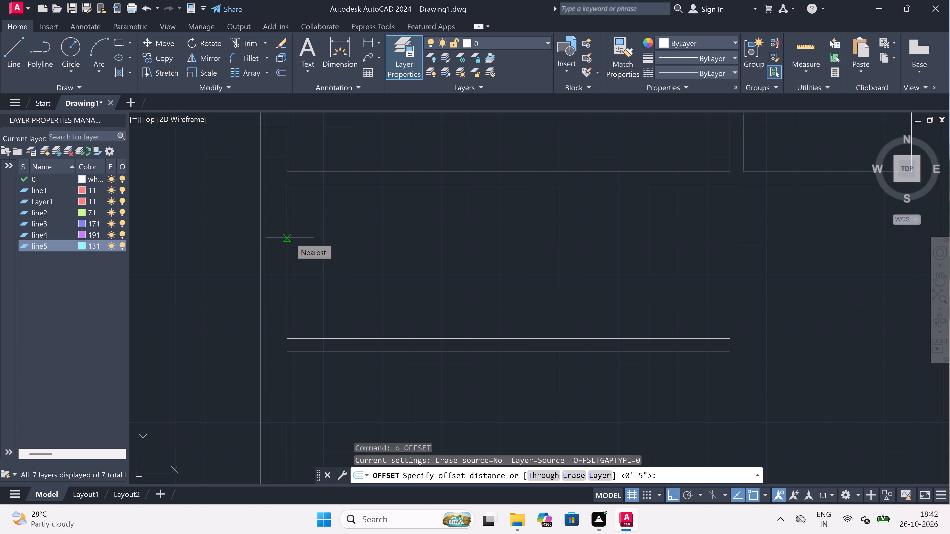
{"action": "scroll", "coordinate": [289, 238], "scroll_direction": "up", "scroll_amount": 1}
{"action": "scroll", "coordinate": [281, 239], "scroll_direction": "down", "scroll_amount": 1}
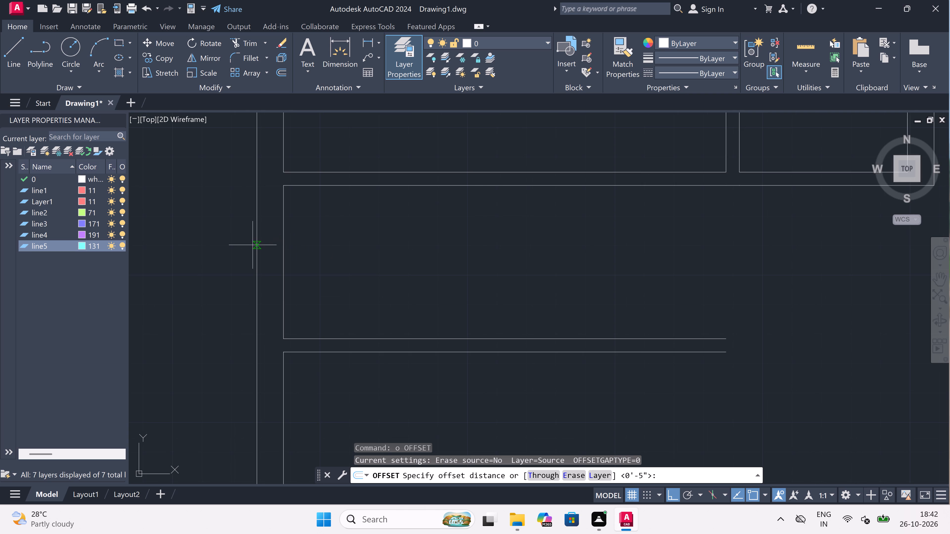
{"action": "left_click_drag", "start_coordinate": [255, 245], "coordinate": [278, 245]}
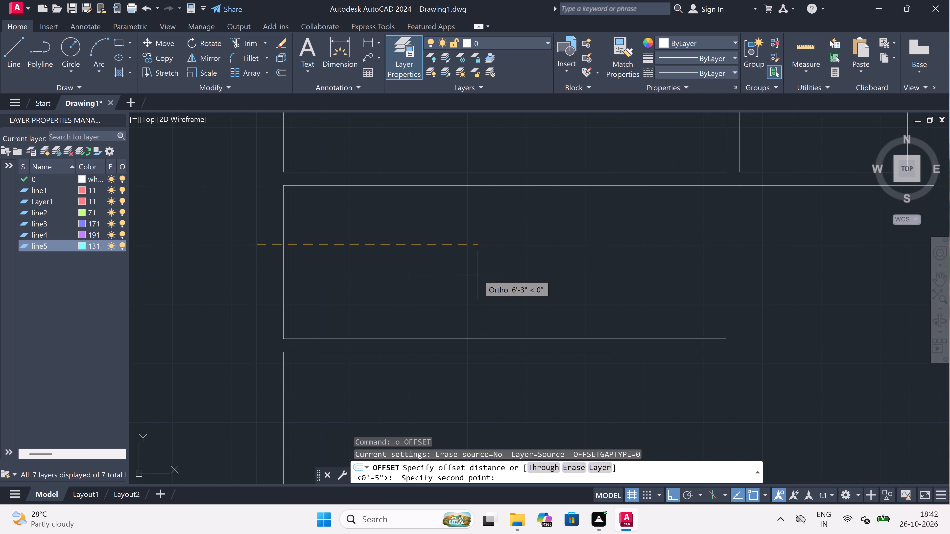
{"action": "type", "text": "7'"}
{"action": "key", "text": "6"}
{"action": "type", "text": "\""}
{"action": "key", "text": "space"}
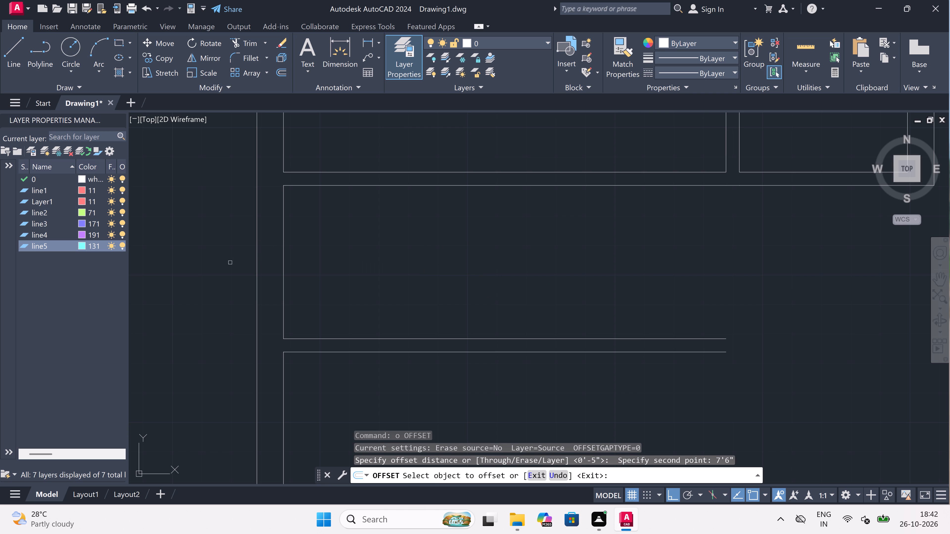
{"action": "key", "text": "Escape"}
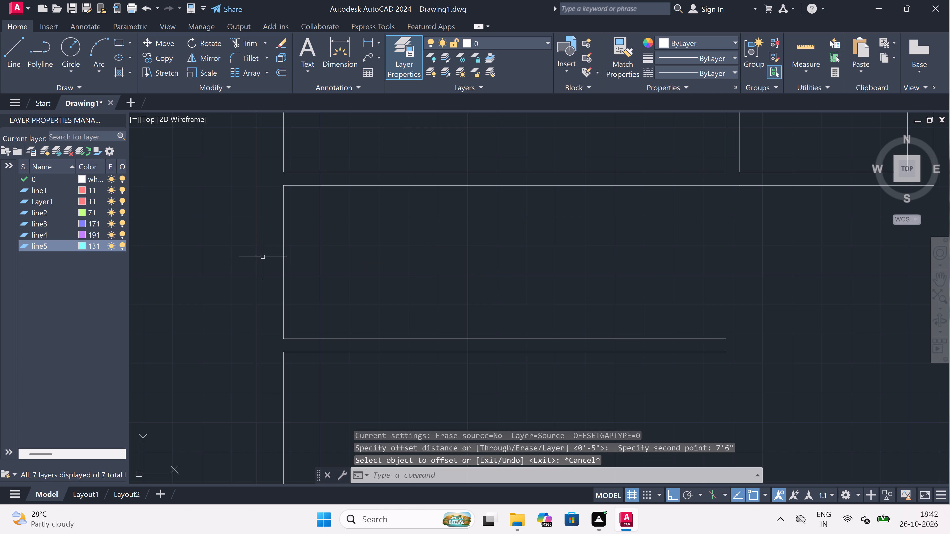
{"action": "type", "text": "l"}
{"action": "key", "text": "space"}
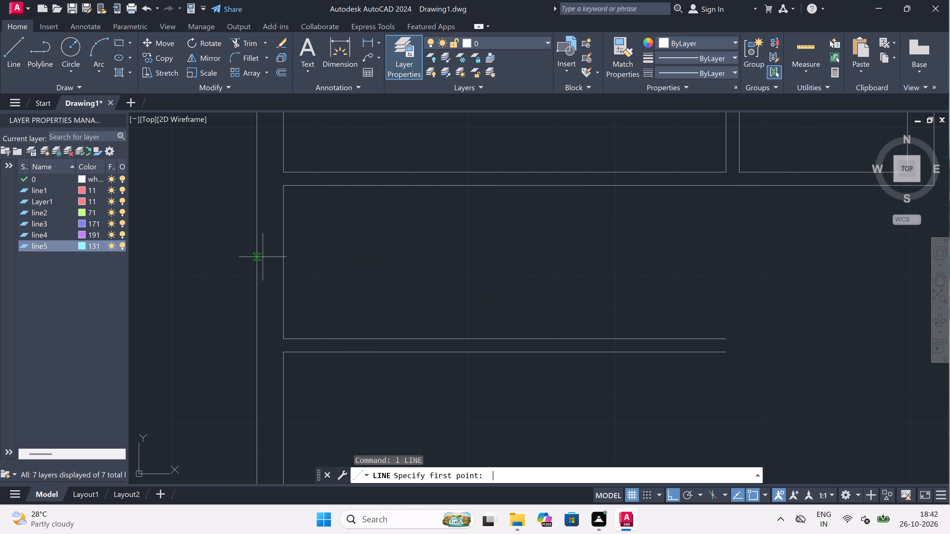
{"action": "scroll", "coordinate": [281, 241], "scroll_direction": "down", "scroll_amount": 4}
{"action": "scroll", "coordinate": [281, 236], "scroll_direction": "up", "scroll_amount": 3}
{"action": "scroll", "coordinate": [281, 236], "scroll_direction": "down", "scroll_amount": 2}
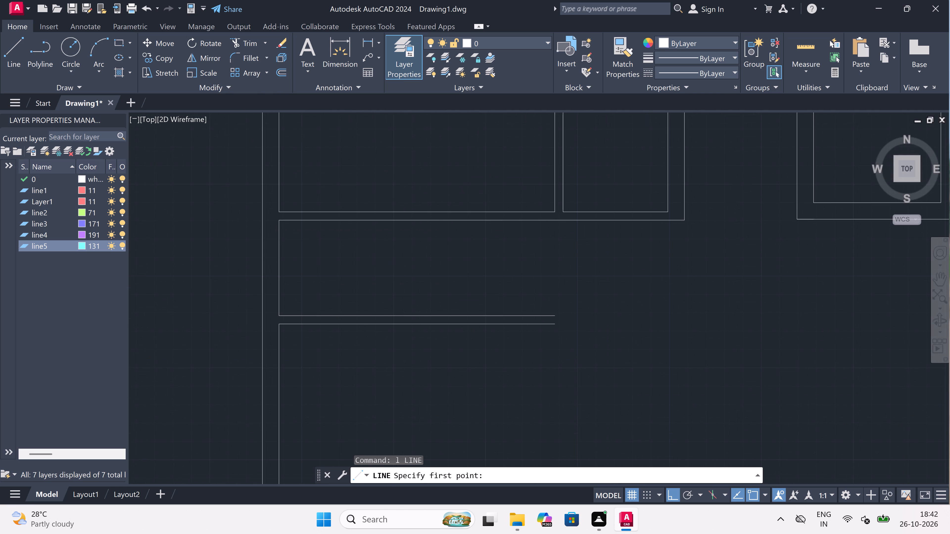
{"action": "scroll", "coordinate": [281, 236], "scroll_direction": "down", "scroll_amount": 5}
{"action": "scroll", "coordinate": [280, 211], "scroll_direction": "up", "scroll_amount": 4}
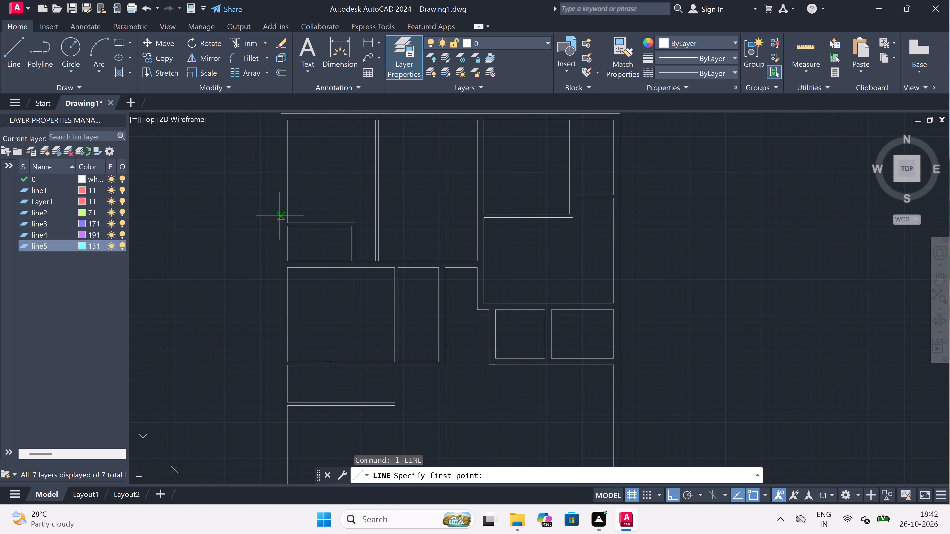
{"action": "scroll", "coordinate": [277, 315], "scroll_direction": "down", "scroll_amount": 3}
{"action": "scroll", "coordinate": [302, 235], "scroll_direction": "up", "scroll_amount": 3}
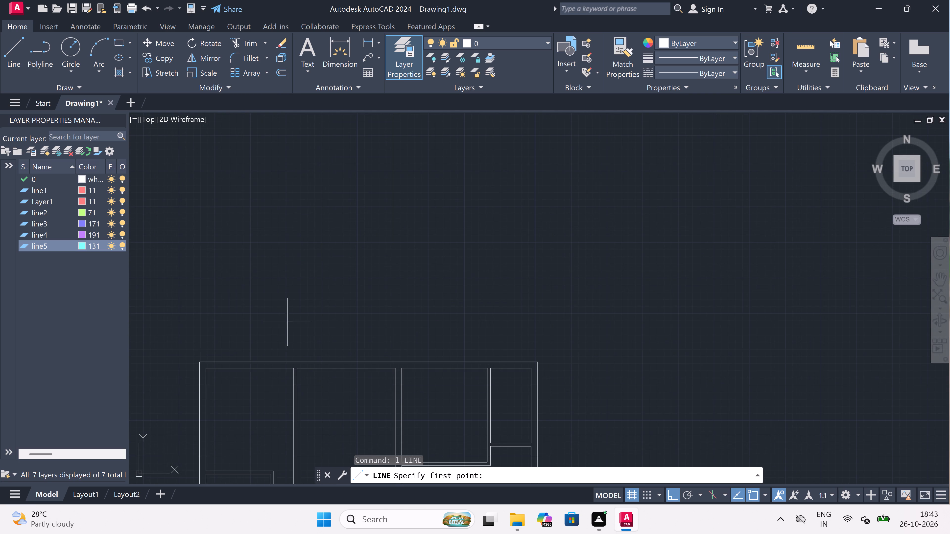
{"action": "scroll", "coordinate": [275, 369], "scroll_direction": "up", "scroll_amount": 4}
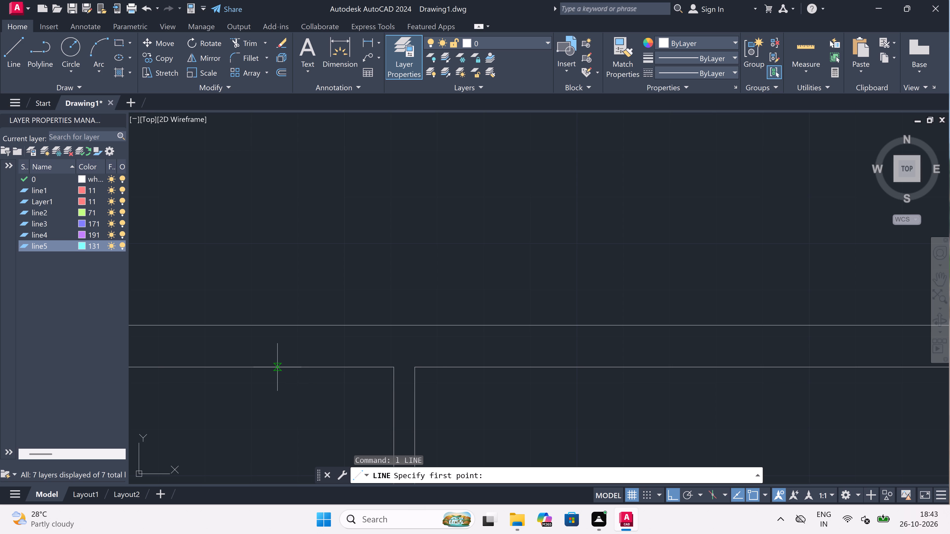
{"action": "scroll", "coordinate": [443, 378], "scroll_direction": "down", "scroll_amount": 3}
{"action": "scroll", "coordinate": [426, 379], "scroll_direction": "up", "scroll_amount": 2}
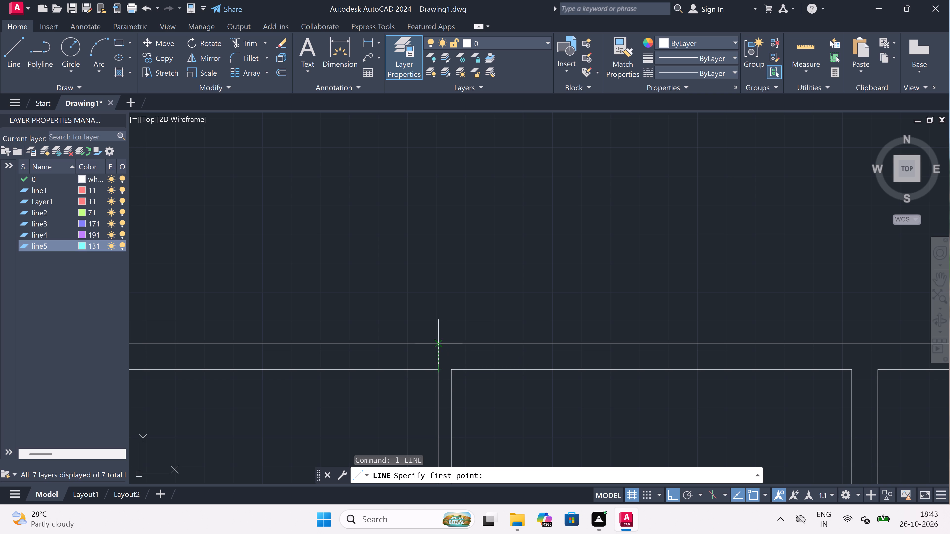
Create a new layer named line6 and set its colour to index 254.
{"action": "right_click", "coordinate": [81, 268]}
{"action": "left_click", "coordinate": [145, 241]}
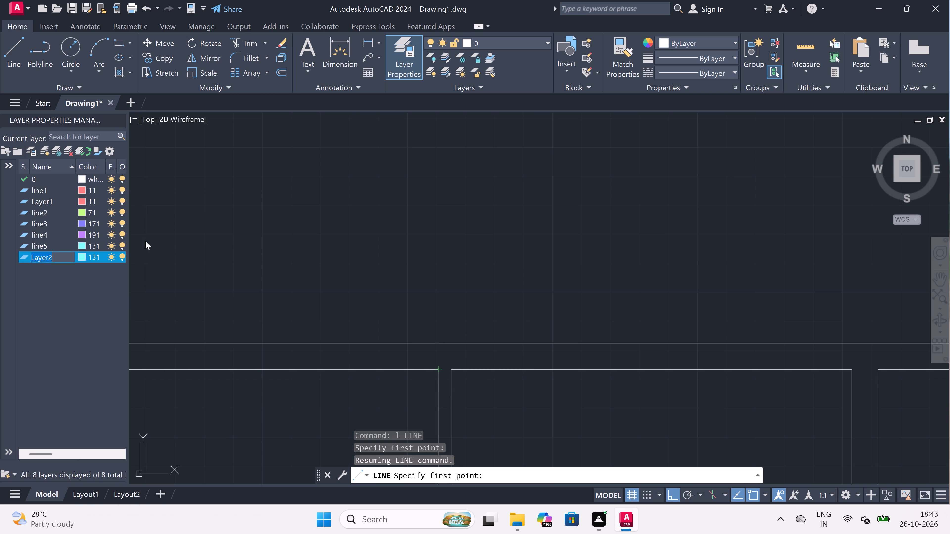
{"action": "key", "text": "BackSpace"}
{"action": "type", "text": "lin"}
{"action": "type", "text": "e6"}
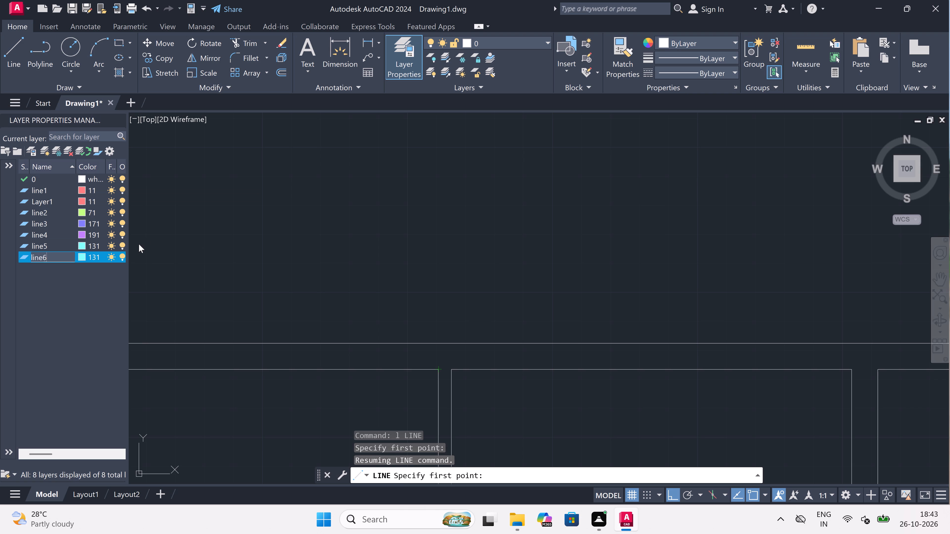
{"action": "left_click", "coordinate": [81, 255]}
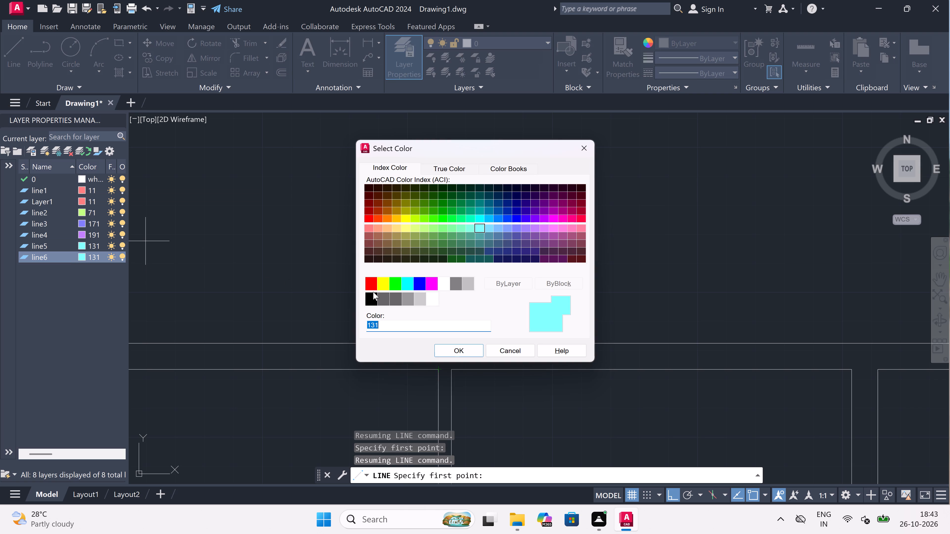
{"action": "left_click", "coordinate": [421, 302]}
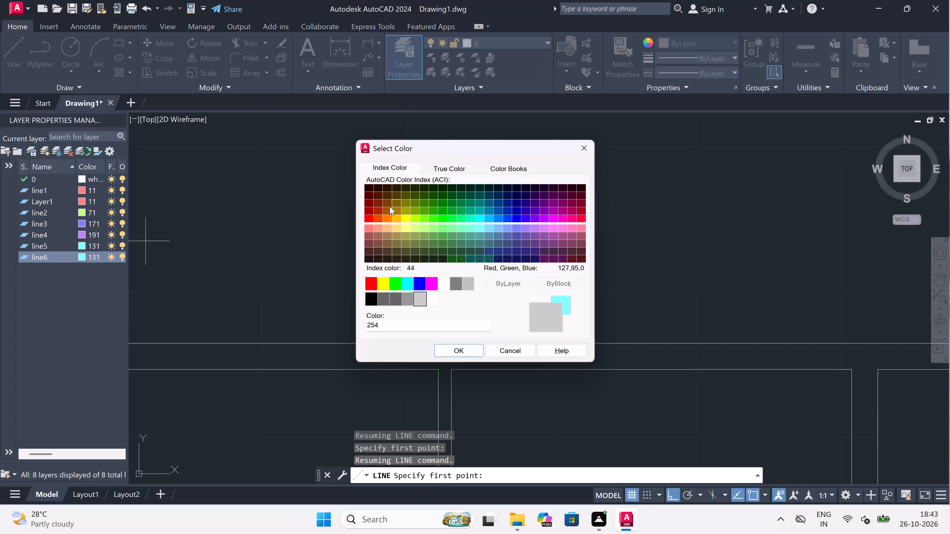
{"action": "left_click", "coordinate": [462, 350]}
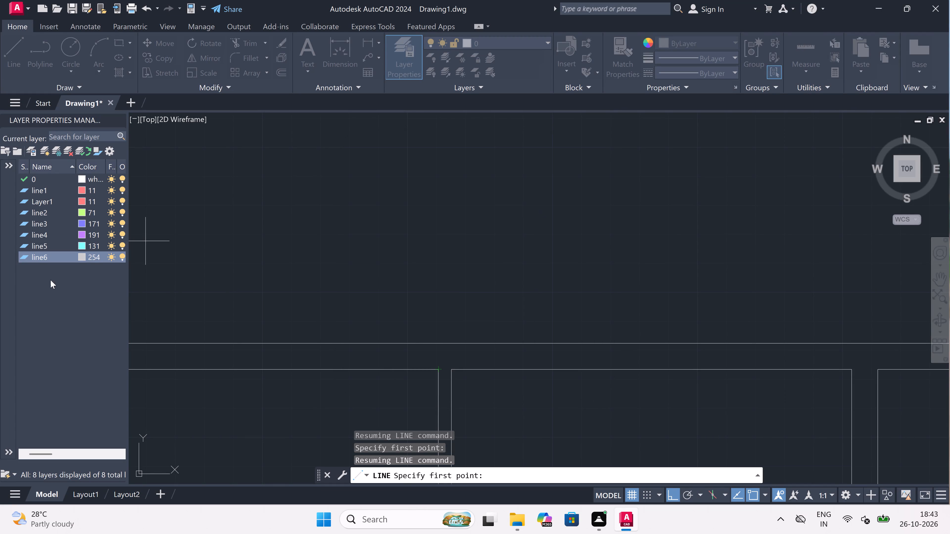
Turn layer line6 off and lock it.
{"action": "left_click", "coordinate": [124, 257]}
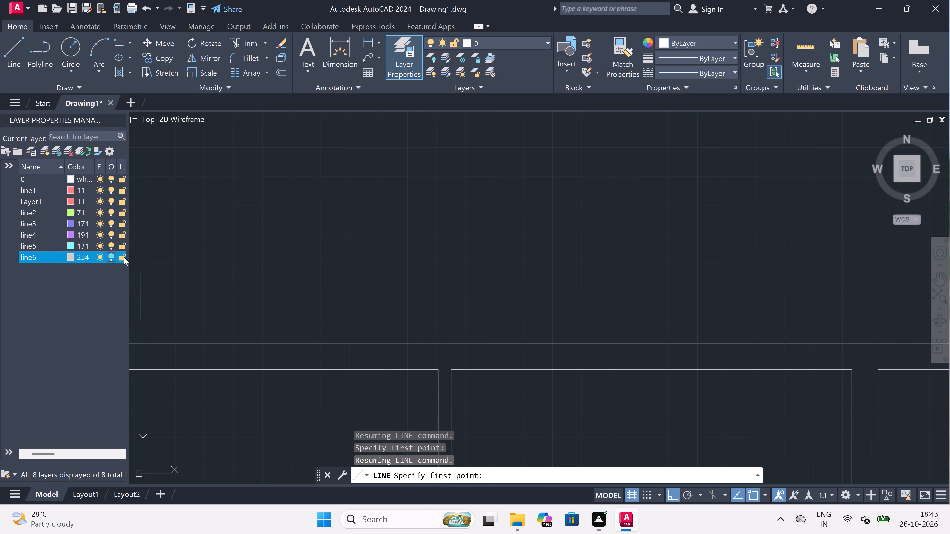
{"action": "left_click", "coordinate": [124, 257]}
Load the DASHED2 linetype from acadiso.lin and assign it to layer line6.
{"action": "left_click", "coordinate": [116, 257]}
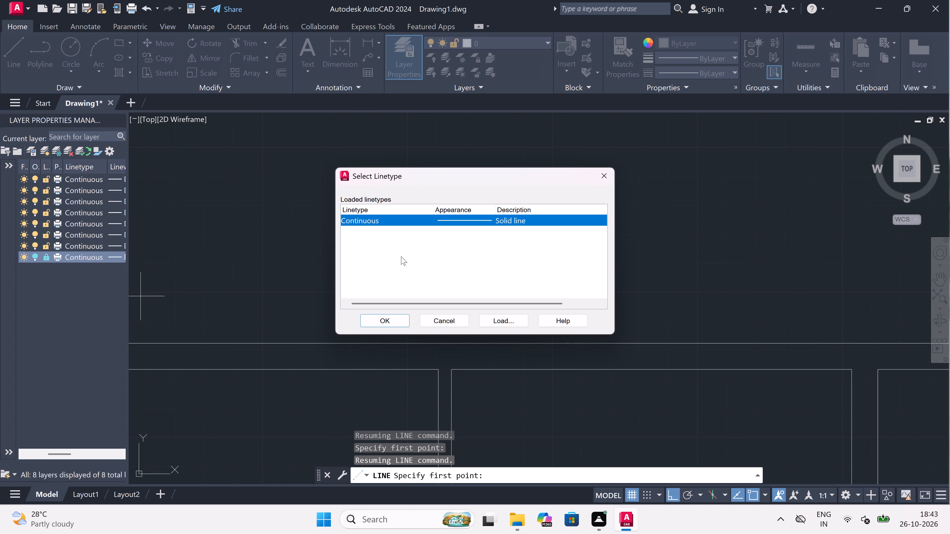
{"action": "left_click", "coordinate": [485, 317]}
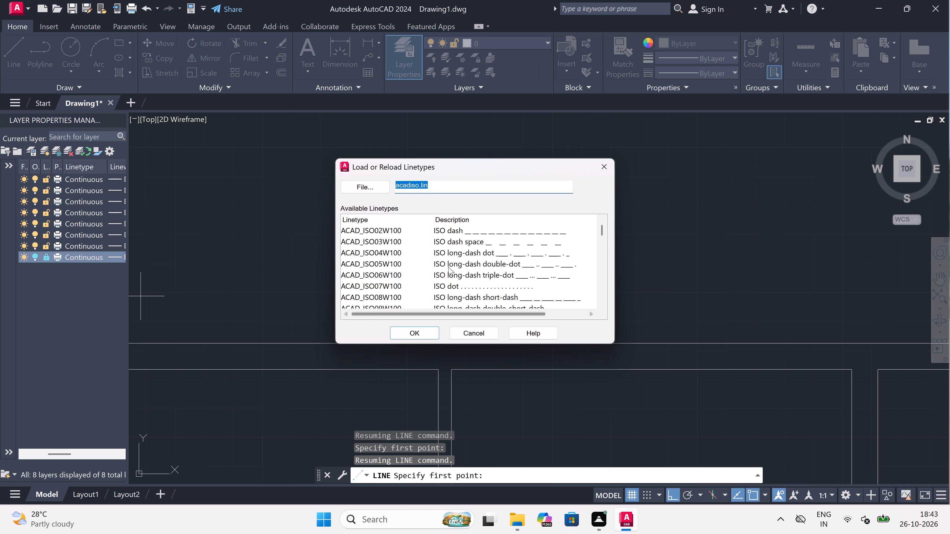
{"action": "scroll", "coordinate": [484, 259], "scroll_direction": "down", "scroll_amount": 6}
{"action": "scroll", "coordinate": [483, 260], "scroll_direction": "up", "scroll_amount": 9}
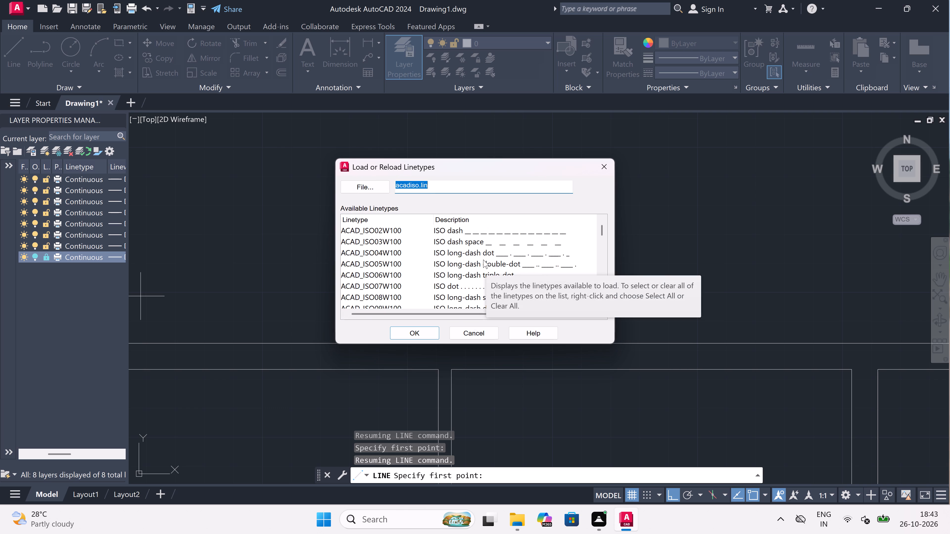
{"action": "scroll", "coordinate": [483, 260], "scroll_direction": "up", "scroll_amount": 2}
{"action": "scroll", "coordinate": [485, 245], "scroll_direction": "down", "scroll_amount": 7}
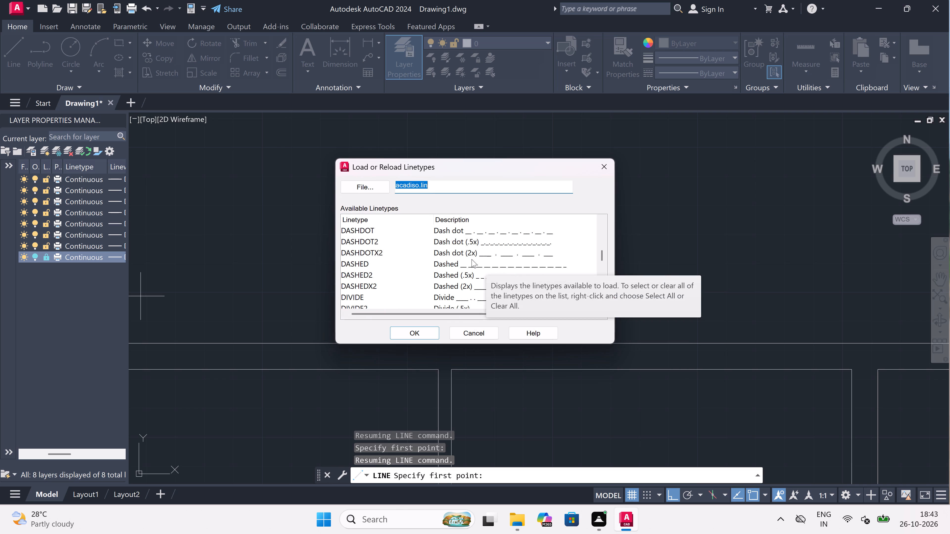
{"action": "scroll", "coordinate": [472, 259], "scroll_direction": "down", "scroll_amount": 1}
{"action": "left_click", "coordinate": [485, 243]}
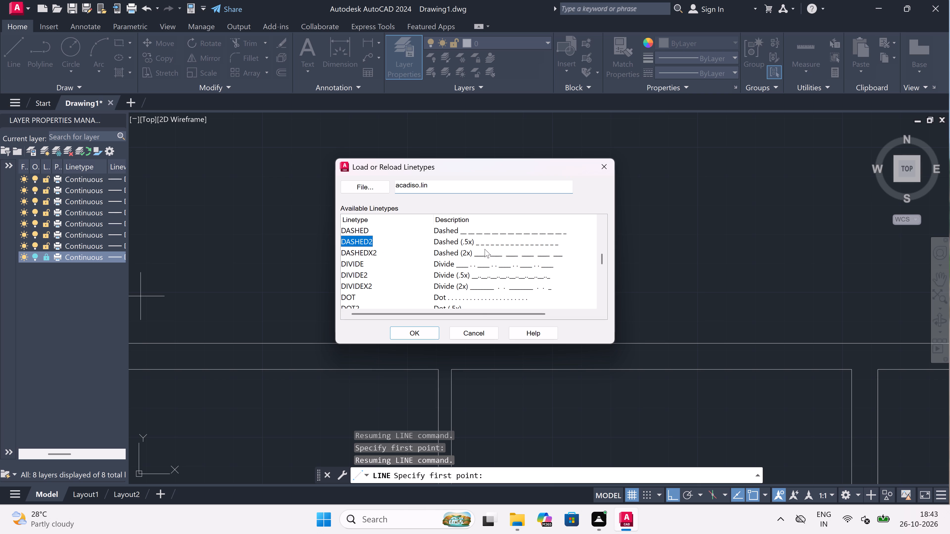
{"action": "left_click", "coordinate": [412, 331]}
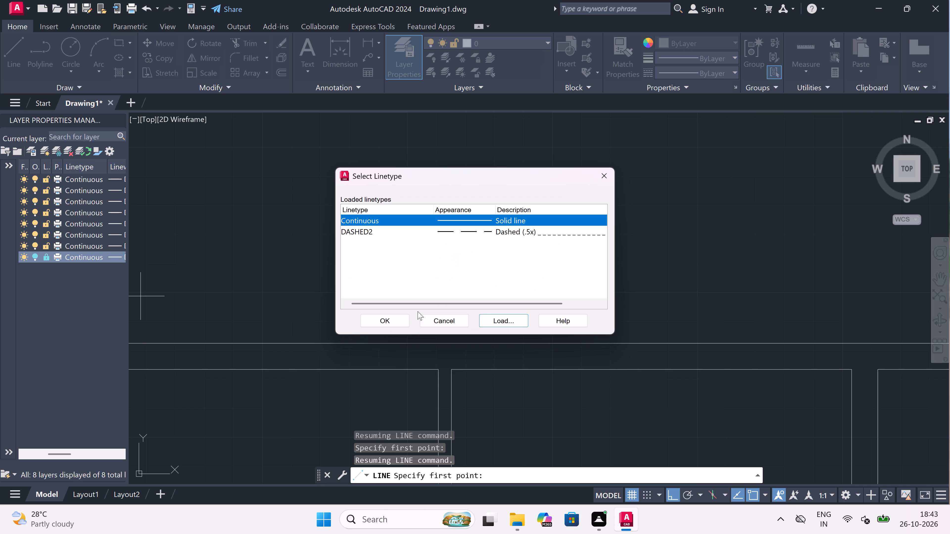
{"action": "scroll", "coordinate": [682, 533], "scroll_direction": "down", "scroll_amount": 1}
{"action": "left_click", "coordinate": [577, 228]}
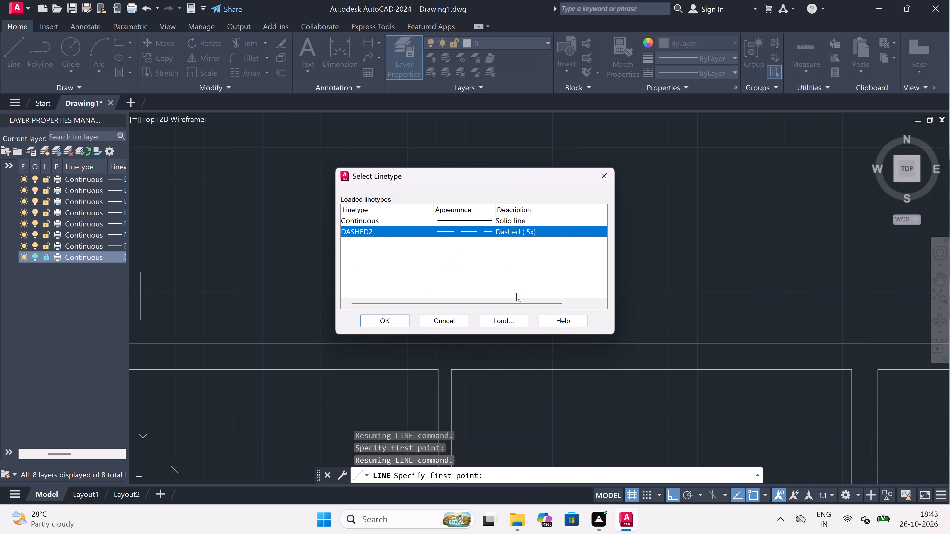
{"action": "left_click", "coordinate": [389, 314]}
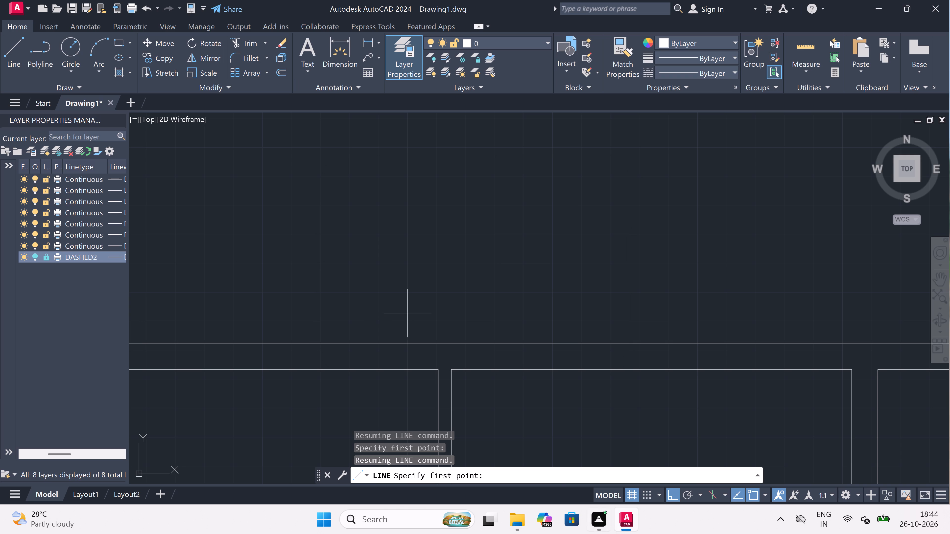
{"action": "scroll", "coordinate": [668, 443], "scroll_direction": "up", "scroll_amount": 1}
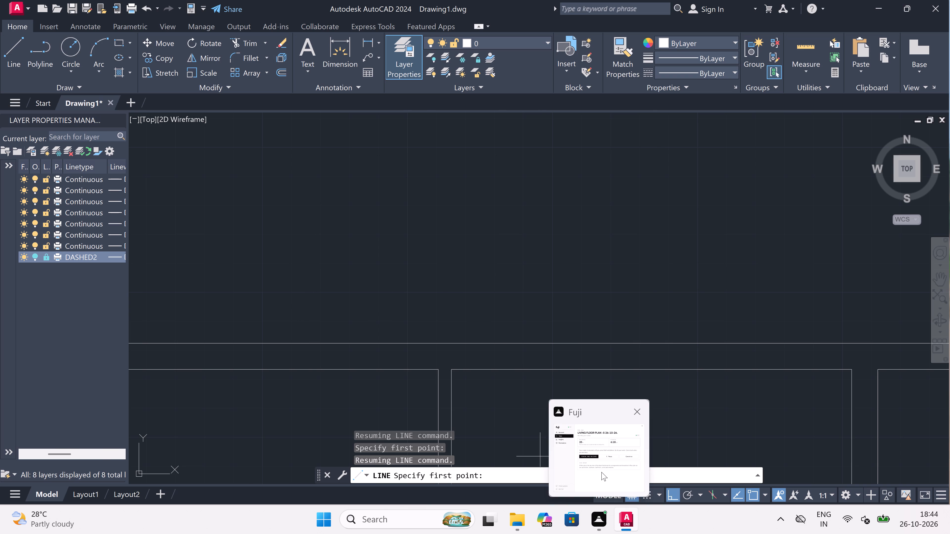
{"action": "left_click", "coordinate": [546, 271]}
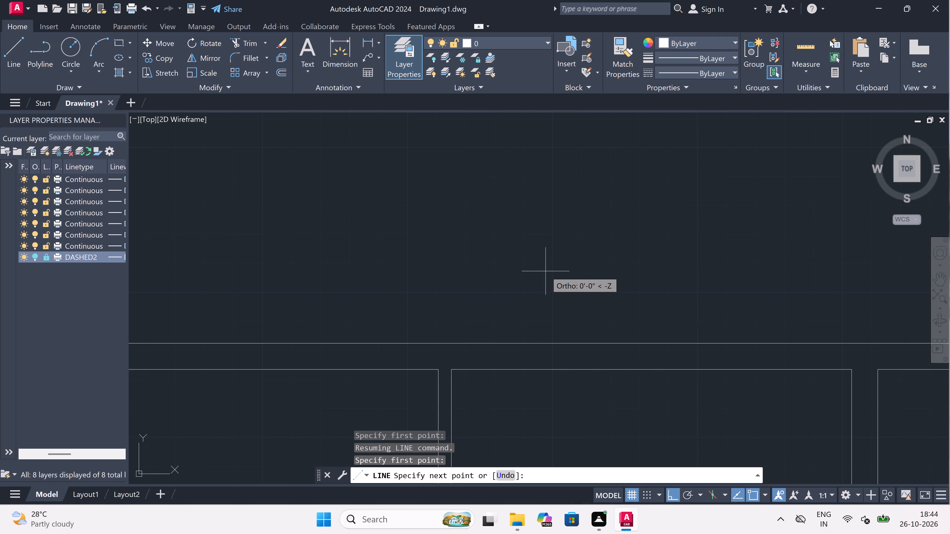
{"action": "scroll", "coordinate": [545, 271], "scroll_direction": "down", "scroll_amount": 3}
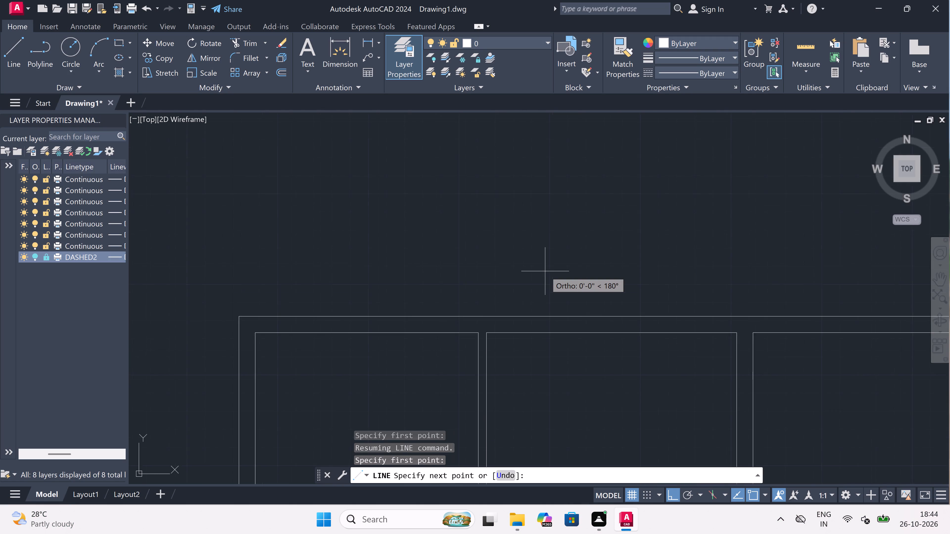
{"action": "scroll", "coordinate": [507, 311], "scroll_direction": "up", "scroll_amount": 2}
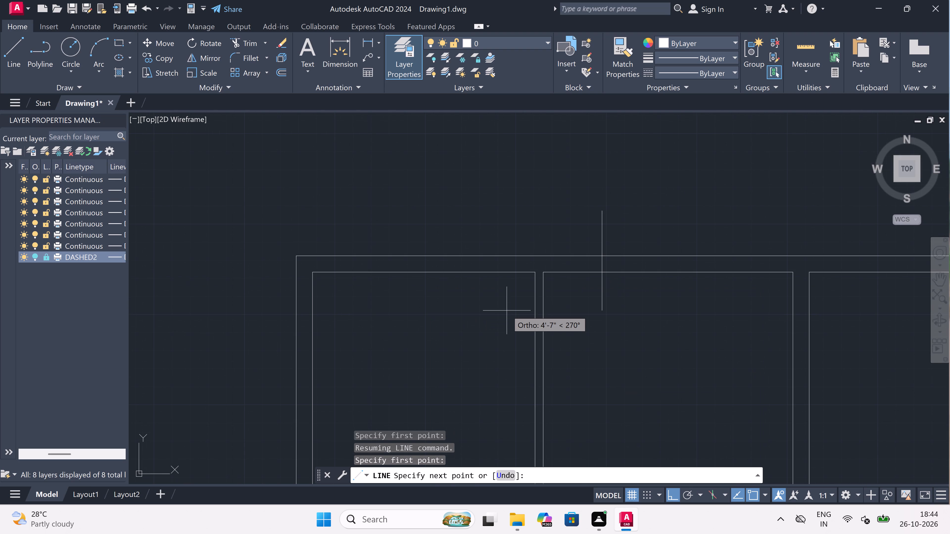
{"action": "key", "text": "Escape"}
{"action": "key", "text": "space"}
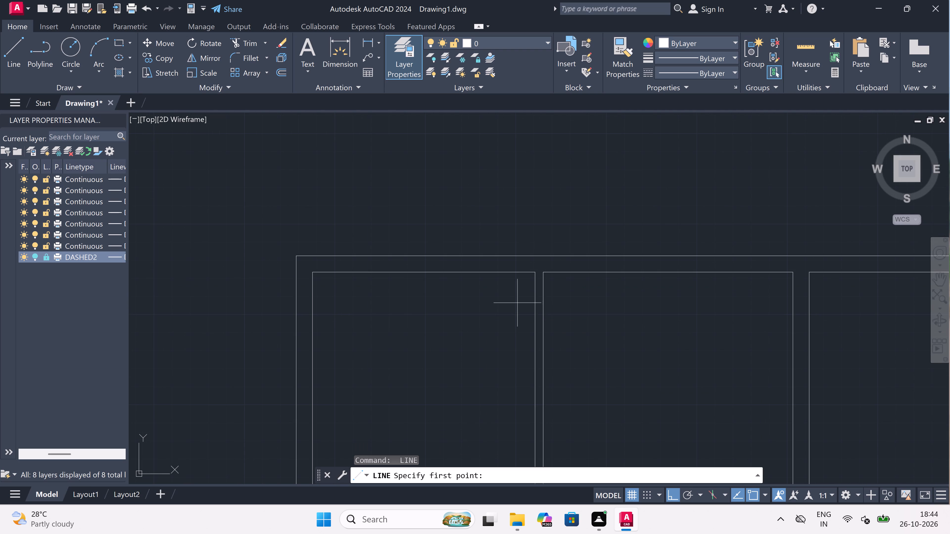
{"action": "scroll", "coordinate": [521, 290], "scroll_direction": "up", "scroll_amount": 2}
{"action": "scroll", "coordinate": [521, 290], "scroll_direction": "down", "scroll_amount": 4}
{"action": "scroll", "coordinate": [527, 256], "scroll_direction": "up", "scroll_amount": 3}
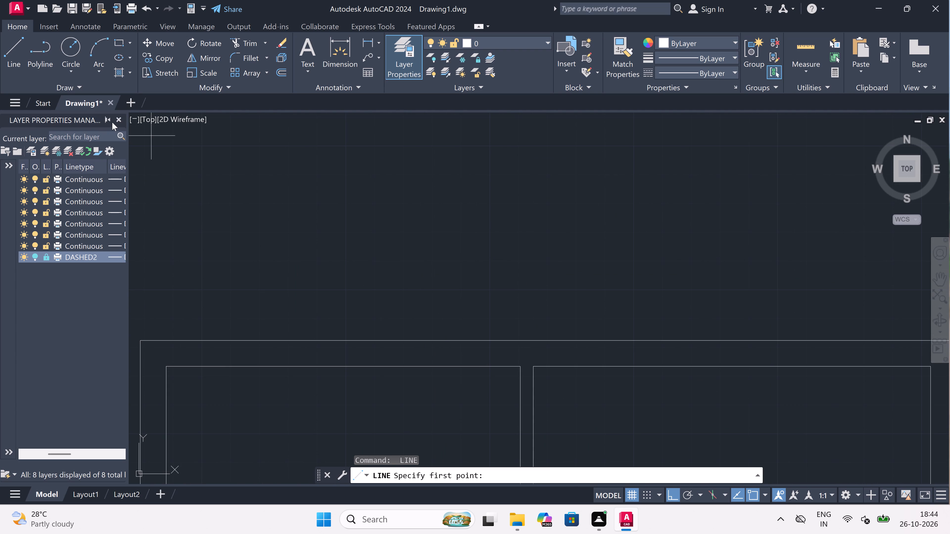
Close the layer manager and make line6 the current layer.
{"action": "left_click", "coordinate": [119, 118]}
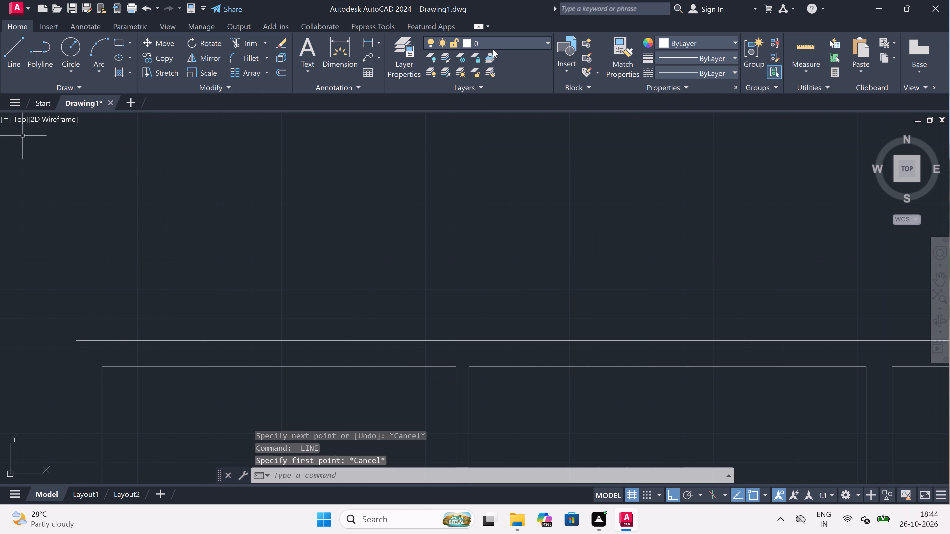
{"action": "left_click", "coordinate": [496, 44]}
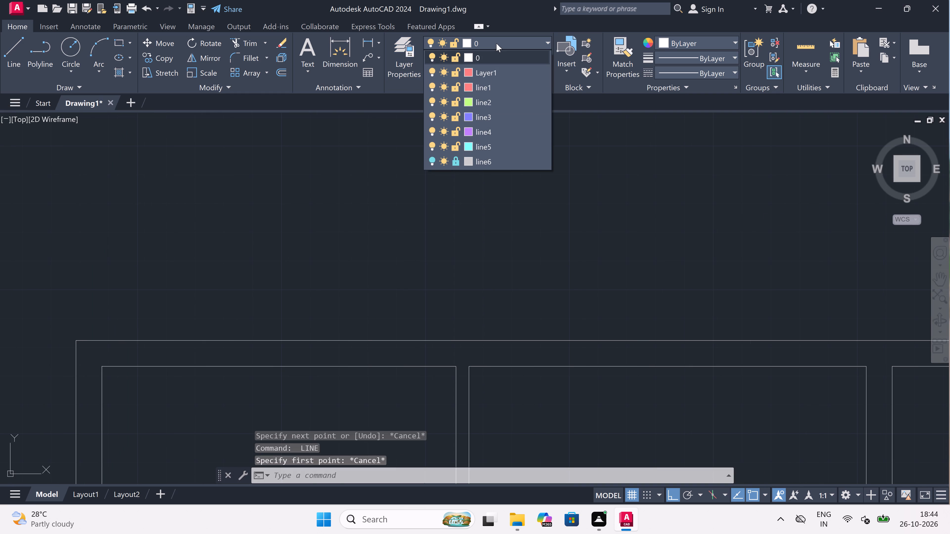
{"action": "left_click", "coordinate": [497, 160]}
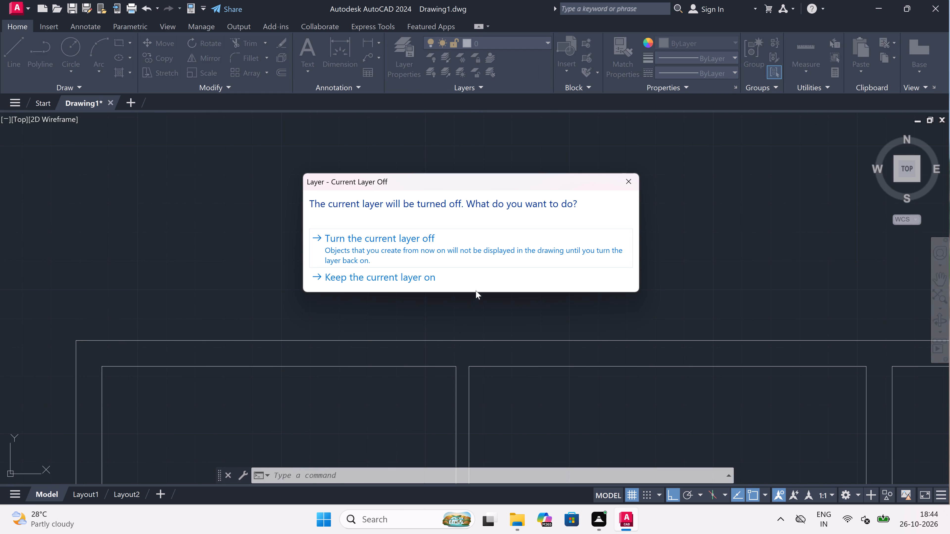
{"action": "left_click", "coordinate": [620, 183]}
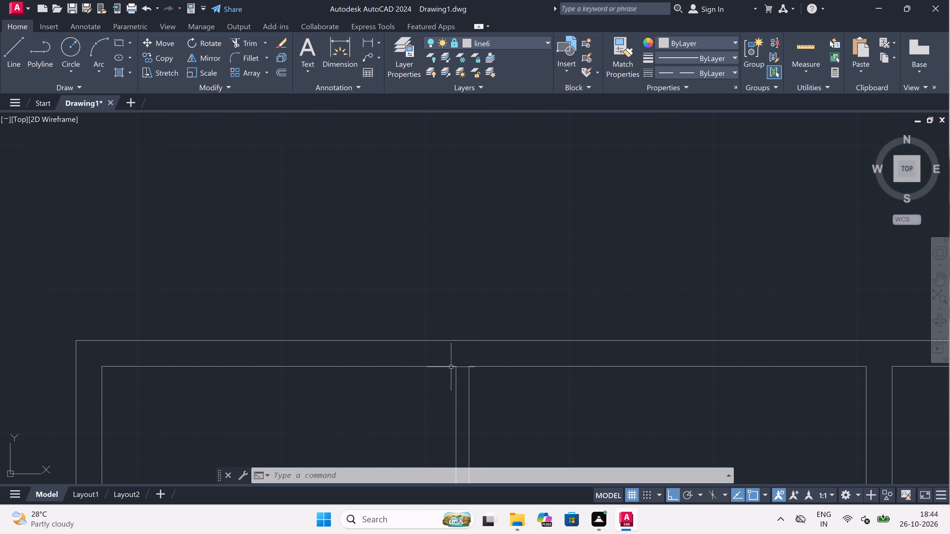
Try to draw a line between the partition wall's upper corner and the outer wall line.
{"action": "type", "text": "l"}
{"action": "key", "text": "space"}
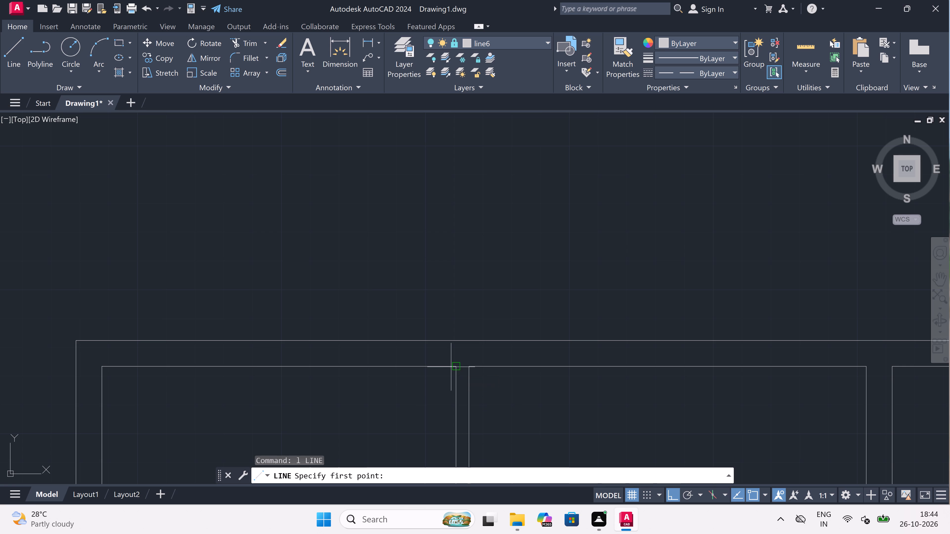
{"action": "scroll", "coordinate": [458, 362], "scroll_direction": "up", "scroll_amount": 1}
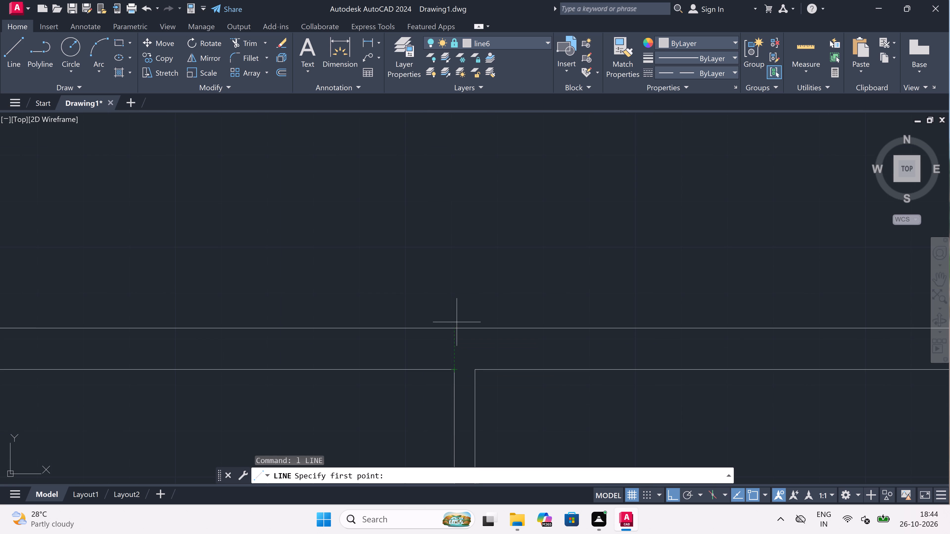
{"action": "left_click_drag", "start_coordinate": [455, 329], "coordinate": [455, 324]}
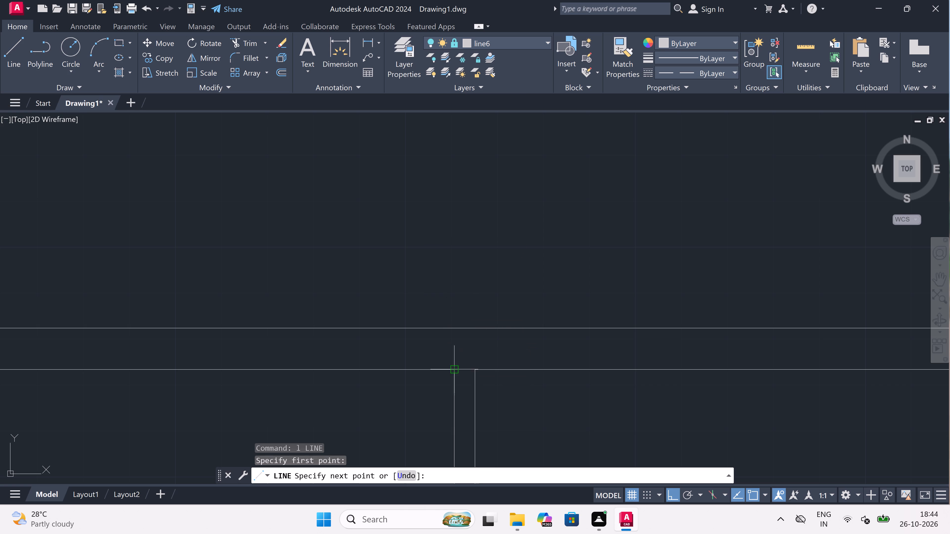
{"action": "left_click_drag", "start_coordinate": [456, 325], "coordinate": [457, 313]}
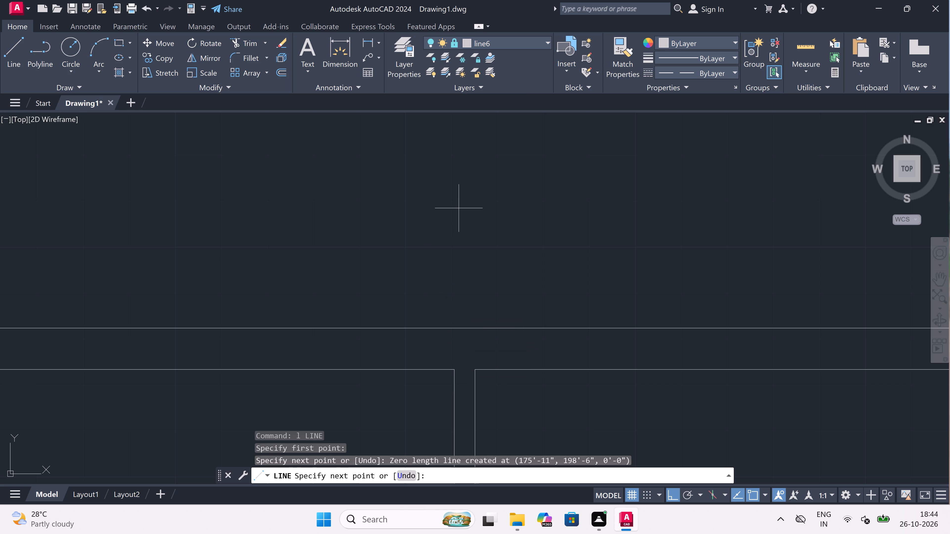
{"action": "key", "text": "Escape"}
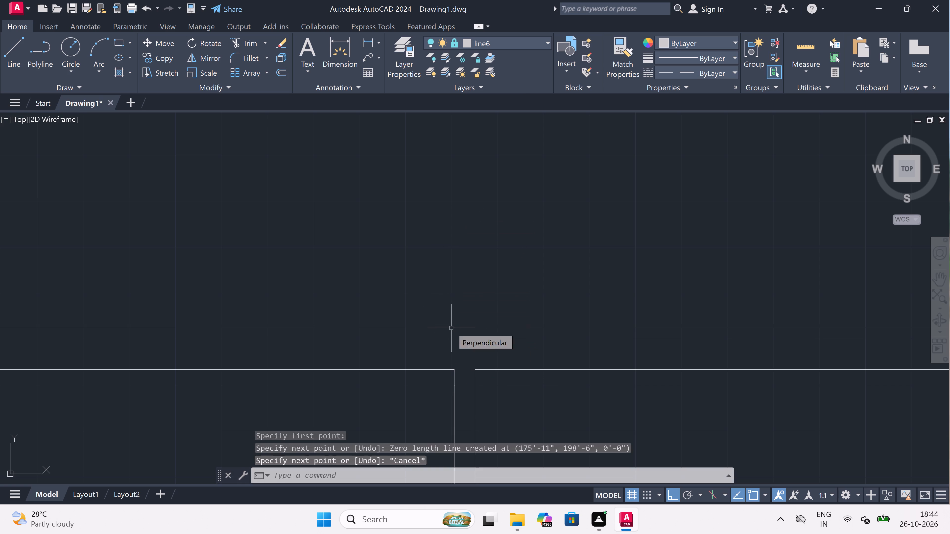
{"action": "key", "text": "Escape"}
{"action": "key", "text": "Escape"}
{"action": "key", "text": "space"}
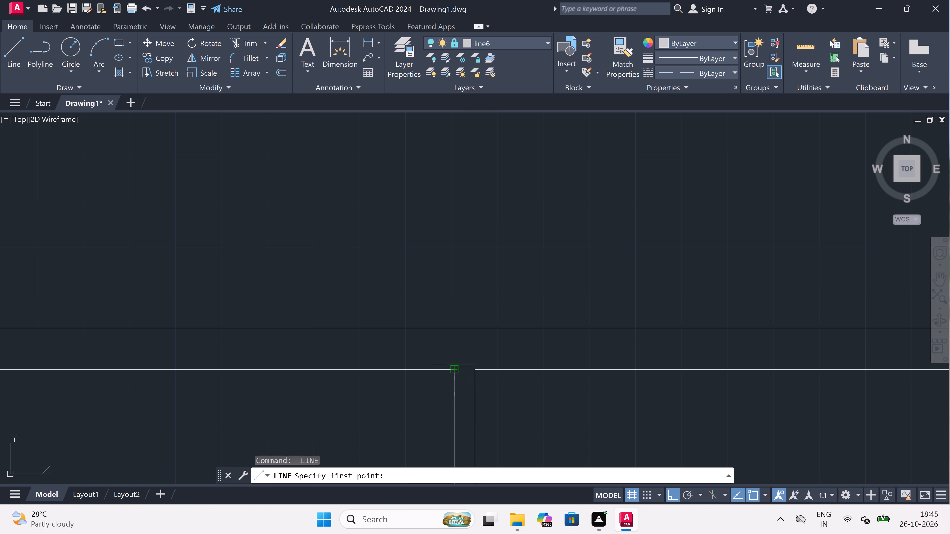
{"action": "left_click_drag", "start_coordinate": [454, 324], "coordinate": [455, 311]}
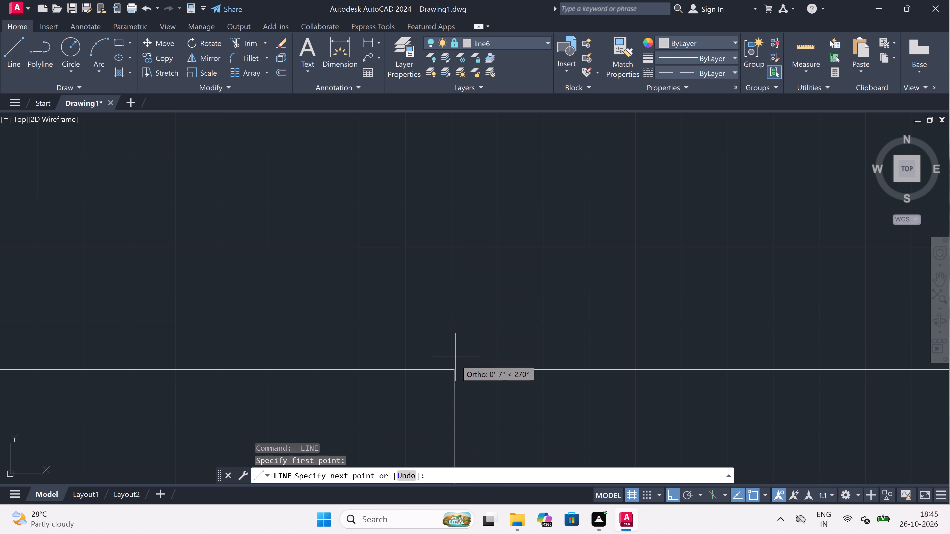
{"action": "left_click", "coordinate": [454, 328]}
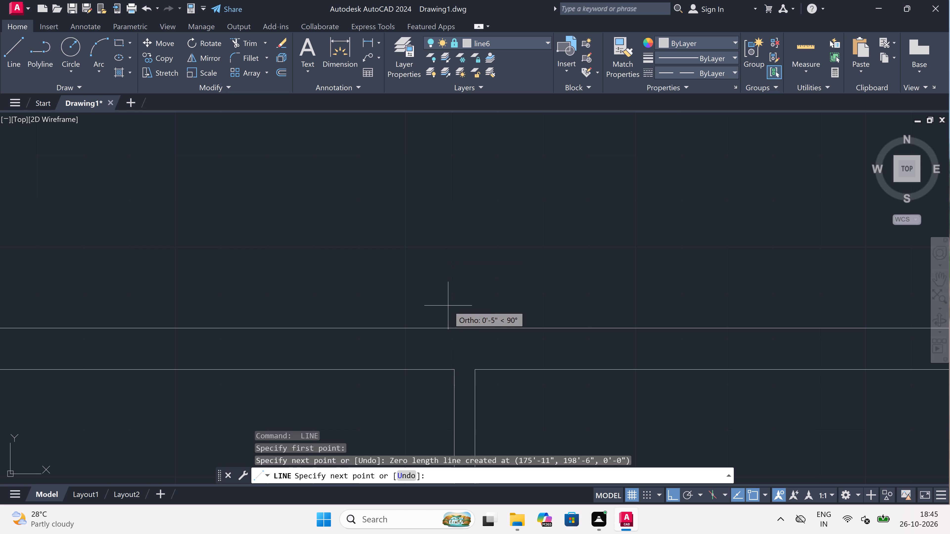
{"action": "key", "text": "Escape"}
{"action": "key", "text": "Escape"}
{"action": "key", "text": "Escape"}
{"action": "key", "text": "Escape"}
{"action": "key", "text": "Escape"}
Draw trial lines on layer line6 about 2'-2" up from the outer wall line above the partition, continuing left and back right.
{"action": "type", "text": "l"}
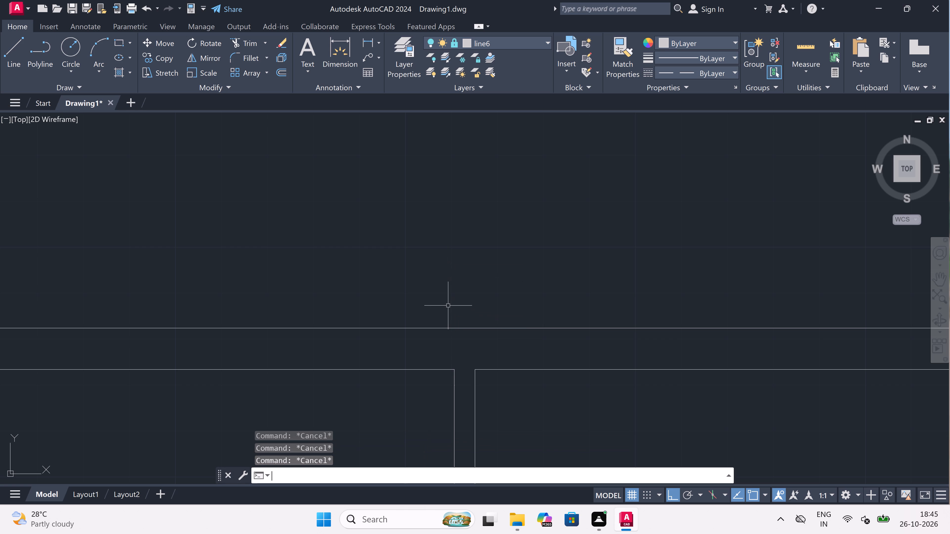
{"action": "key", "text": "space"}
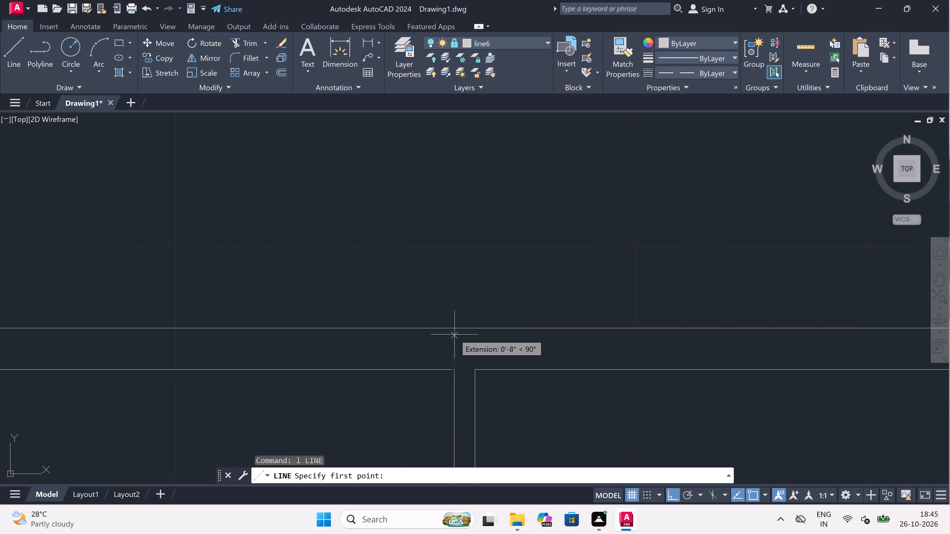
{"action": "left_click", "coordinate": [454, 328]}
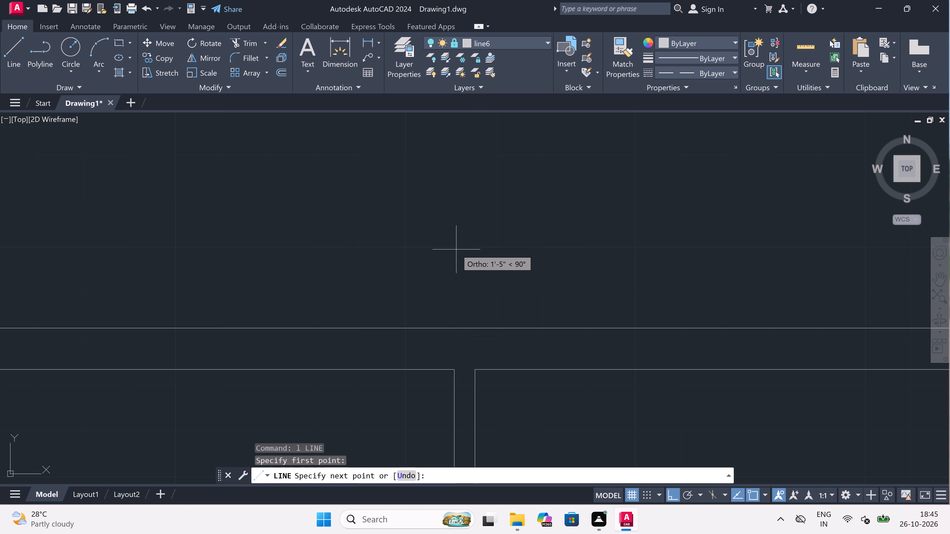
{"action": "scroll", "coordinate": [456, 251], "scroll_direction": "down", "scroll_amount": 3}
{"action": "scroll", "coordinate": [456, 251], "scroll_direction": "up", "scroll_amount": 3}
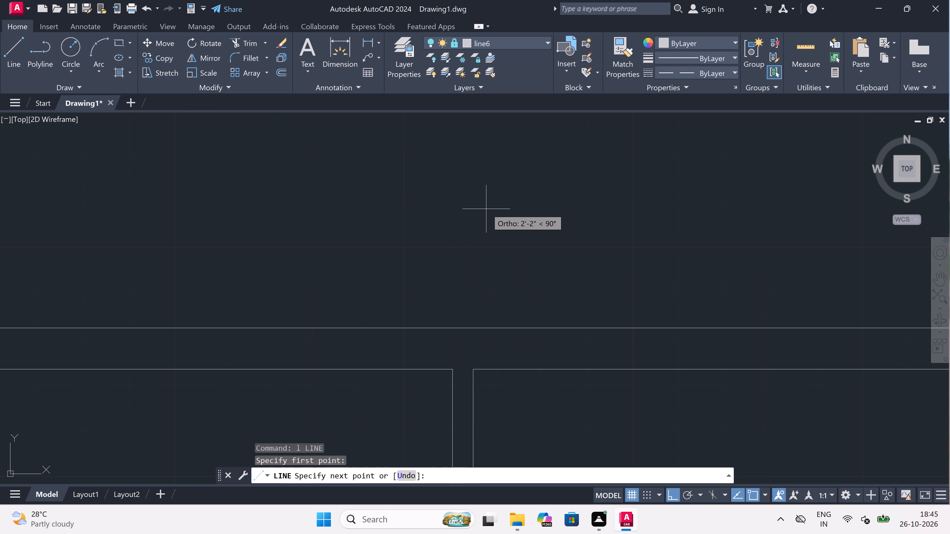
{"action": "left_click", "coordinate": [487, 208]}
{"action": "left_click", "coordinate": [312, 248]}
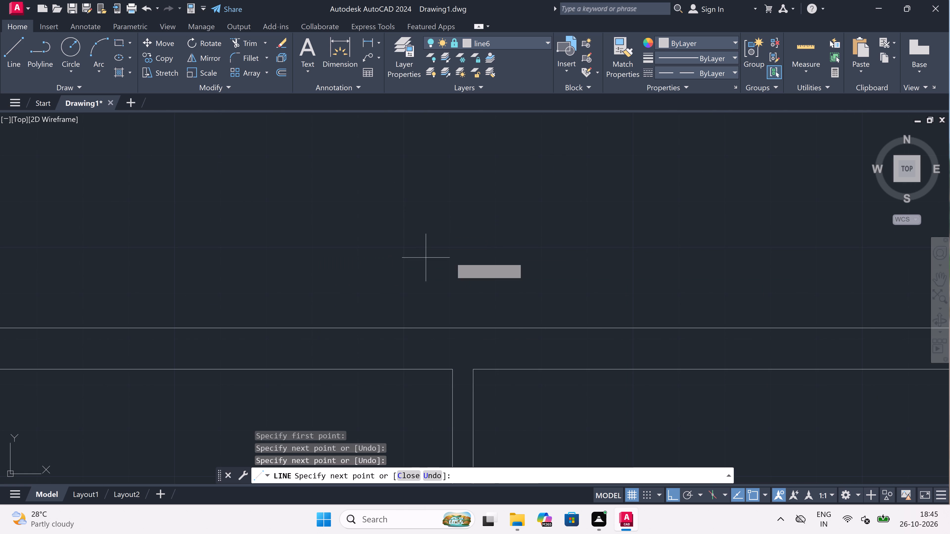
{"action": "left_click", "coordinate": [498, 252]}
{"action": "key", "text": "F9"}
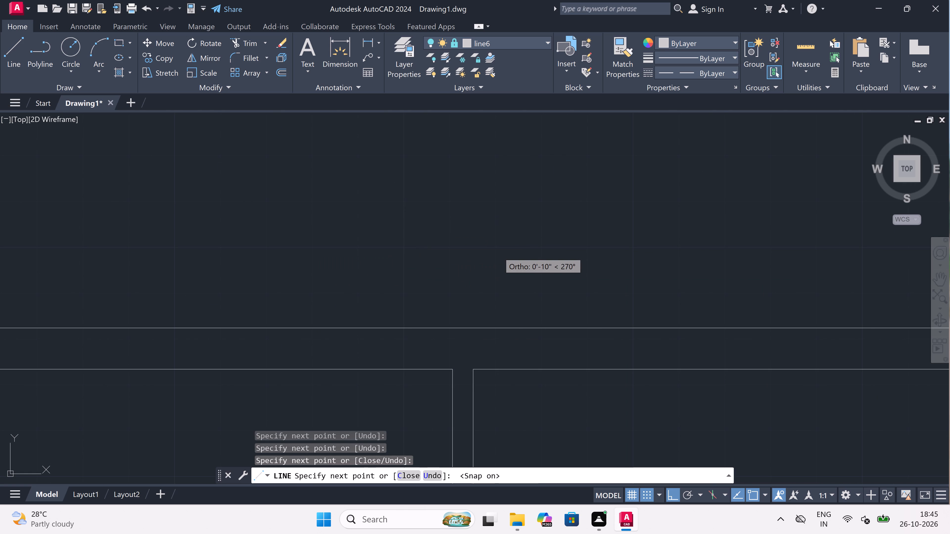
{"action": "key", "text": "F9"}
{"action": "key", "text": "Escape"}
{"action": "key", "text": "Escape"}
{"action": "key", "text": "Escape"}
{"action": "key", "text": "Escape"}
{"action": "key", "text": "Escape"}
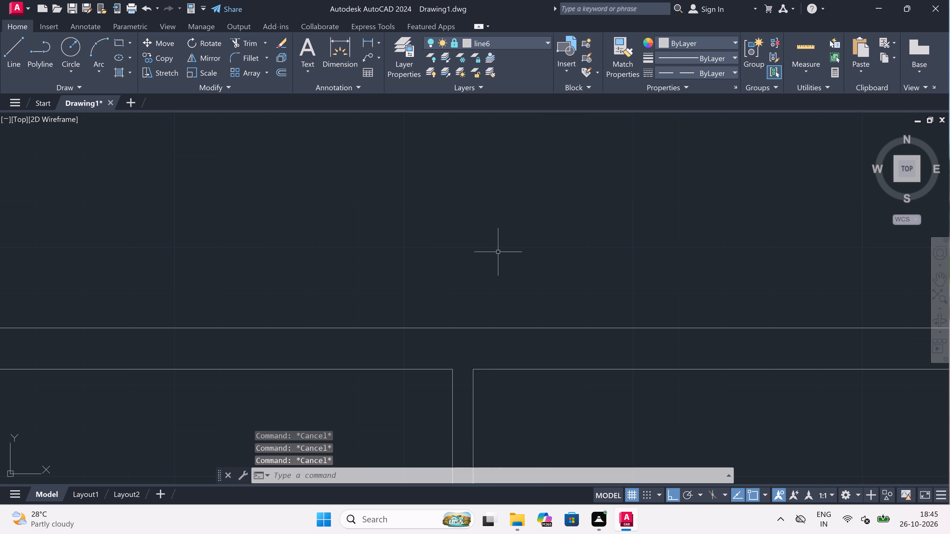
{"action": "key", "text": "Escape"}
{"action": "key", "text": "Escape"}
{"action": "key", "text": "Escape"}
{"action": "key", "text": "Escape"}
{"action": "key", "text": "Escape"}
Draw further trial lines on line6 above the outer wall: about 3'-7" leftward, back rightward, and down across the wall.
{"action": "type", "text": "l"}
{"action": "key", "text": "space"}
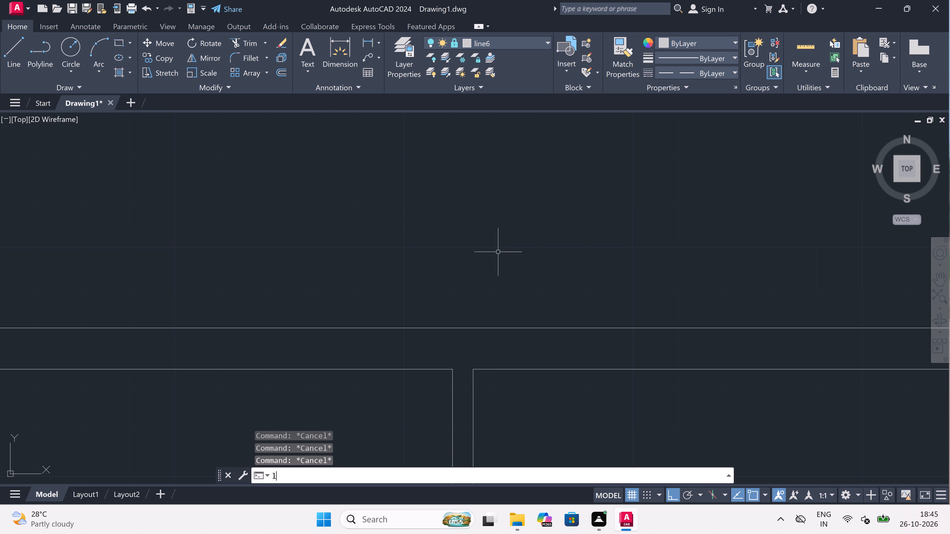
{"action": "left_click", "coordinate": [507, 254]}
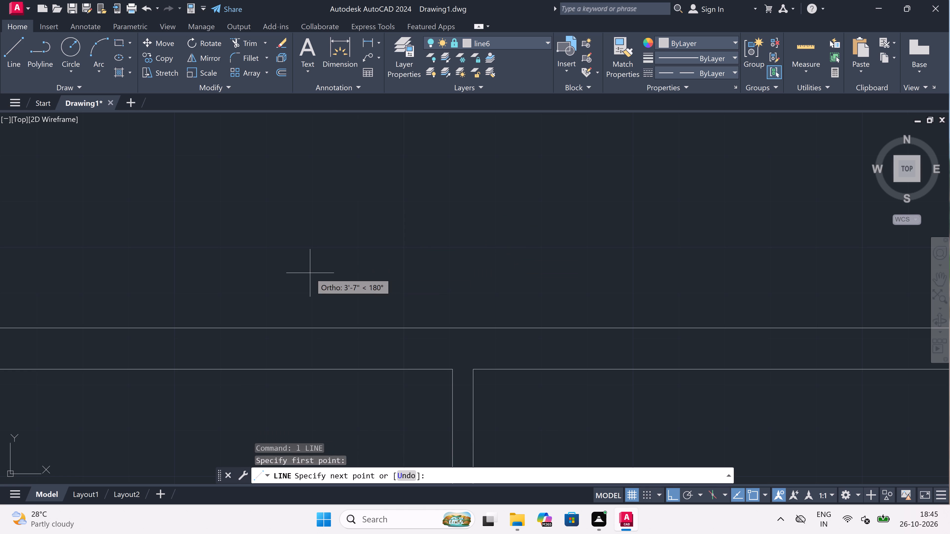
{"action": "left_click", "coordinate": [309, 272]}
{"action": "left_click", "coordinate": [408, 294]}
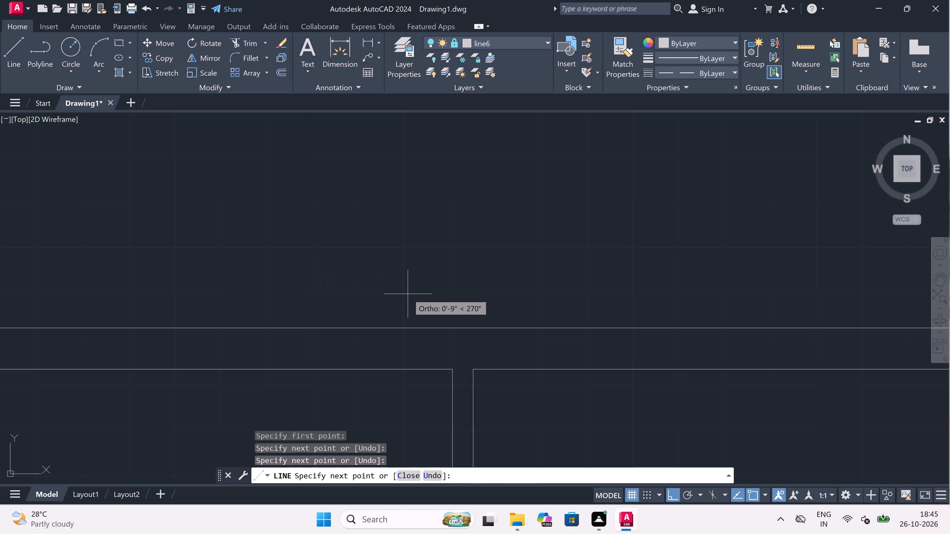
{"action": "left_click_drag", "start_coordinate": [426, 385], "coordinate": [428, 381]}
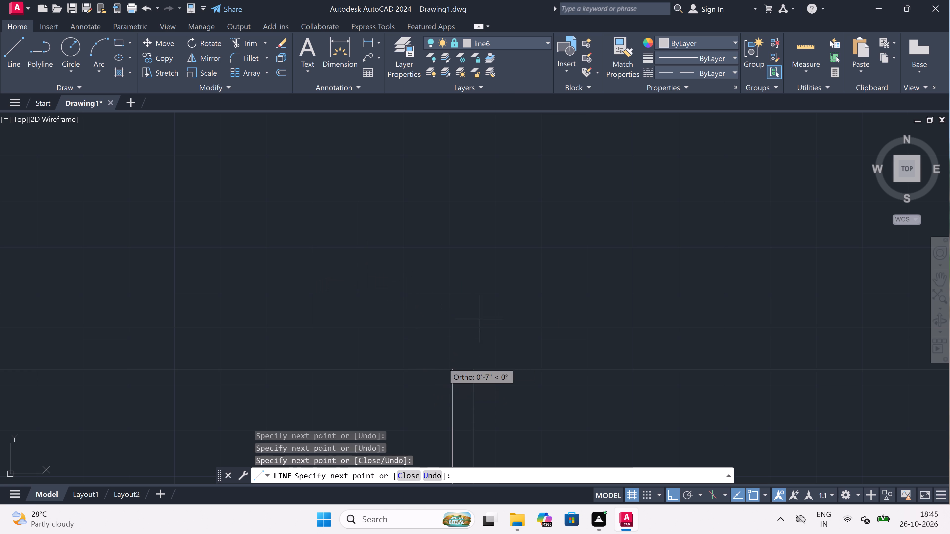
End the line command, turn layer line6 on and unlock it.
{"action": "left_click", "coordinate": [509, 40]}
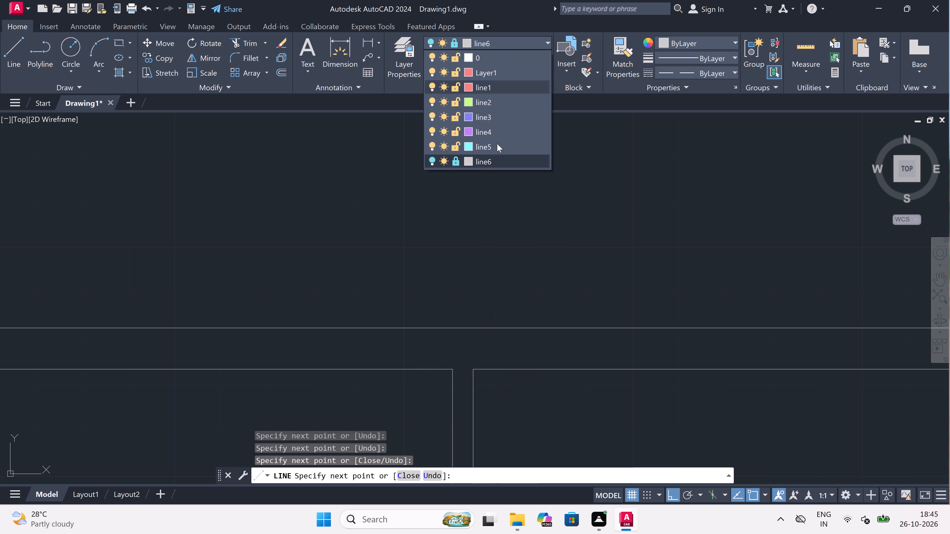
{"action": "left_click", "coordinate": [501, 164]}
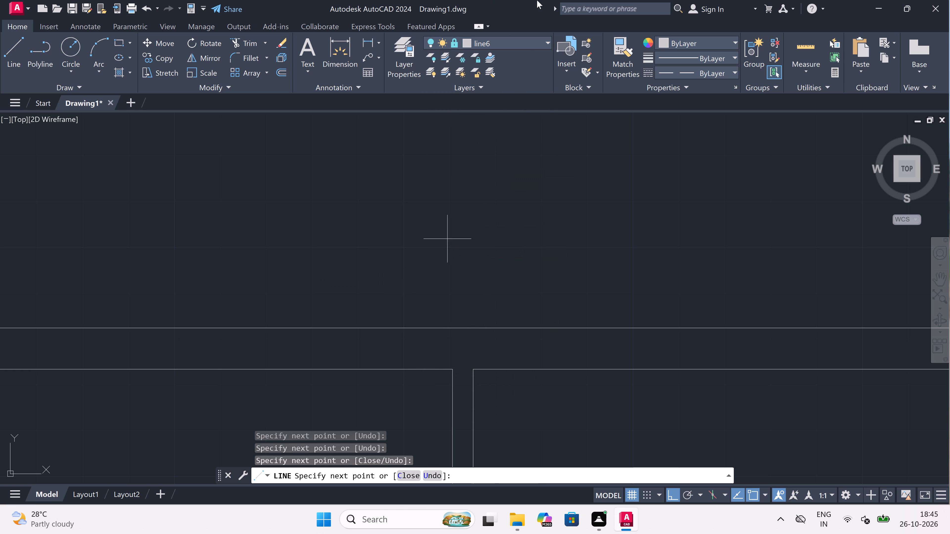
{"action": "left_click", "coordinate": [523, 42]}
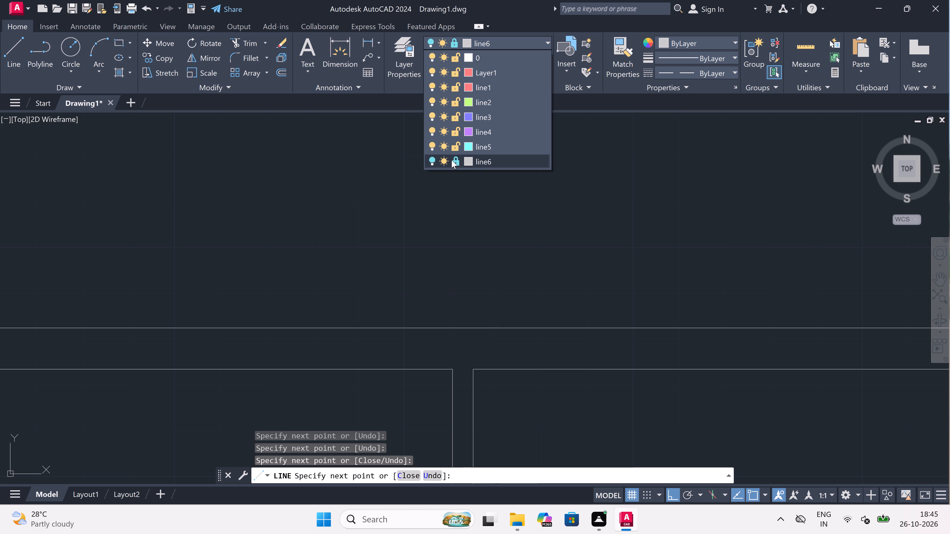
{"action": "left_click", "coordinate": [454, 159]}
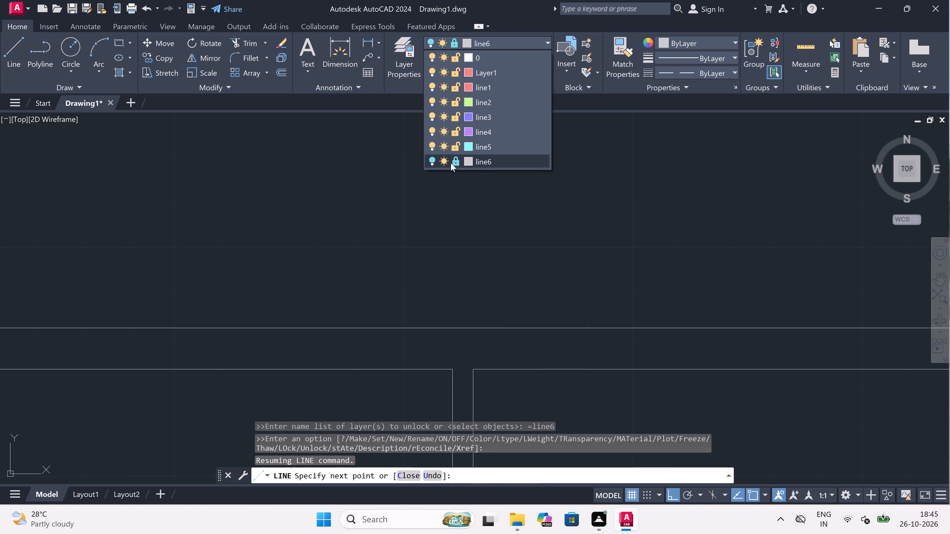
{"action": "right_click", "coordinate": [257, 199]}
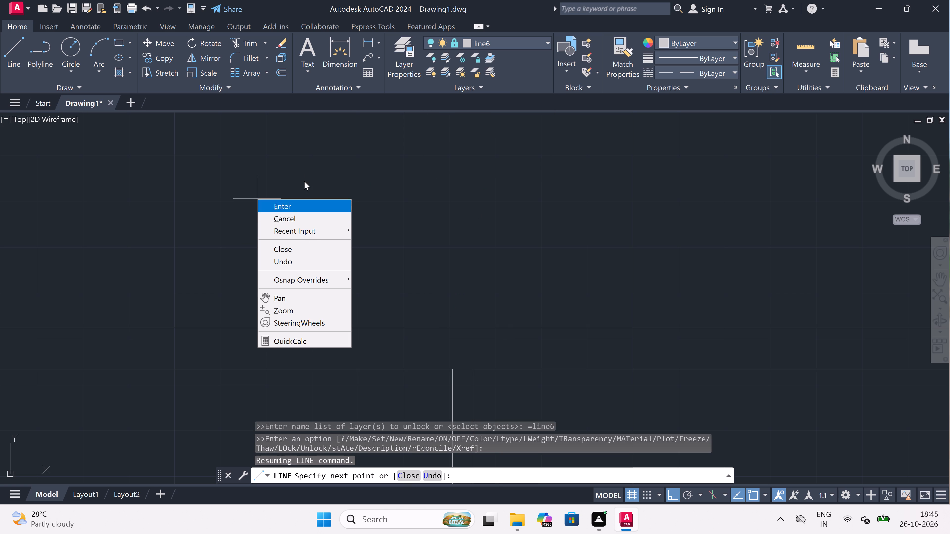
{"action": "key", "text": "Escape"}
{"action": "right_click", "coordinate": [410, 60]}
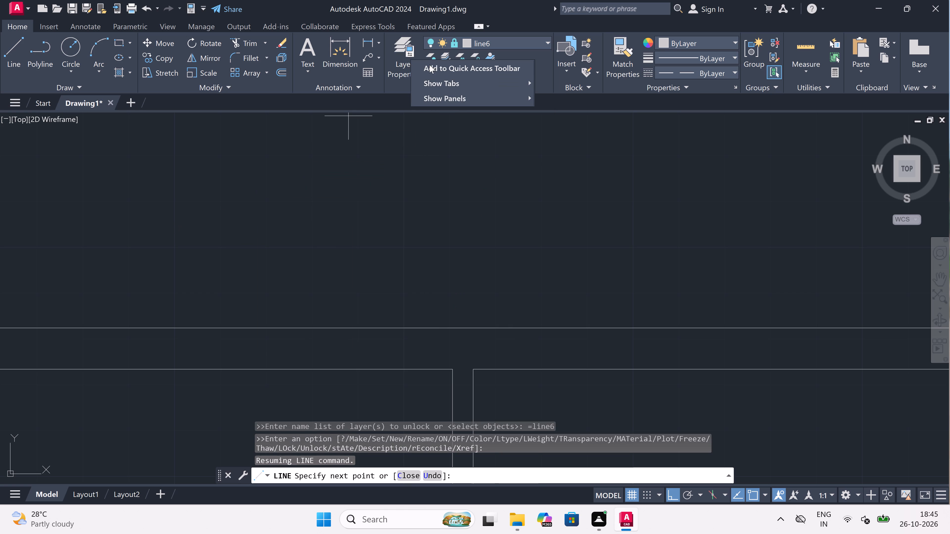
{"action": "left_click", "coordinate": [406, 67]}
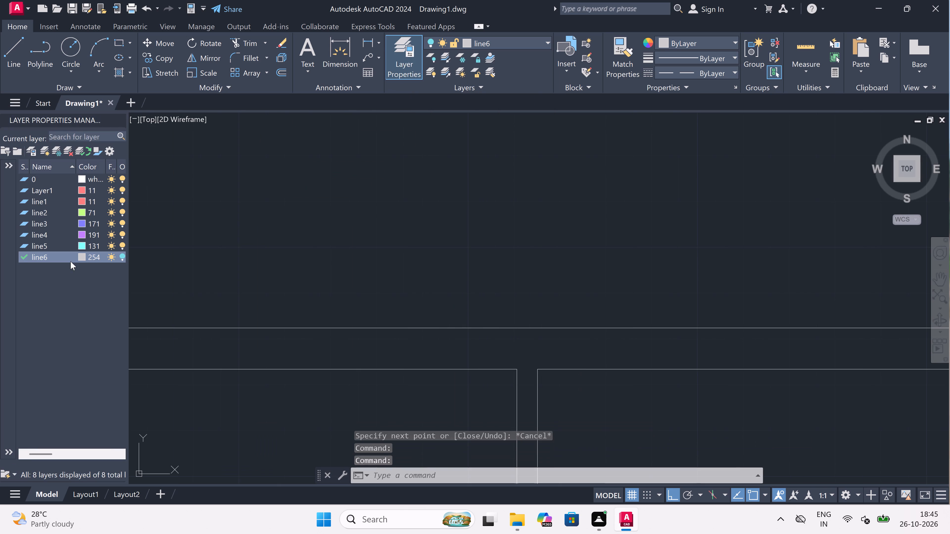
{"action": "left_click", "coordinate": [118, 255]}
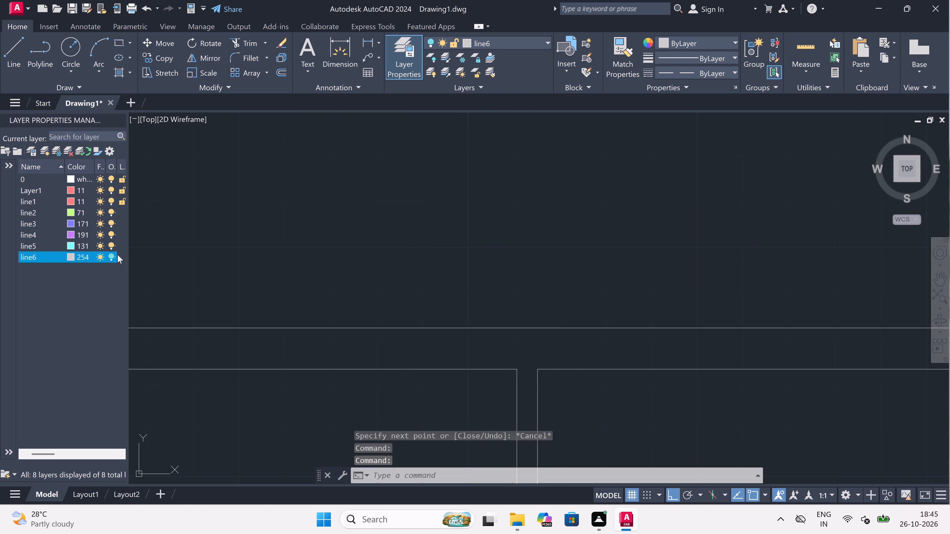
{"action": "left_click", "coordinate": [118, 255]}
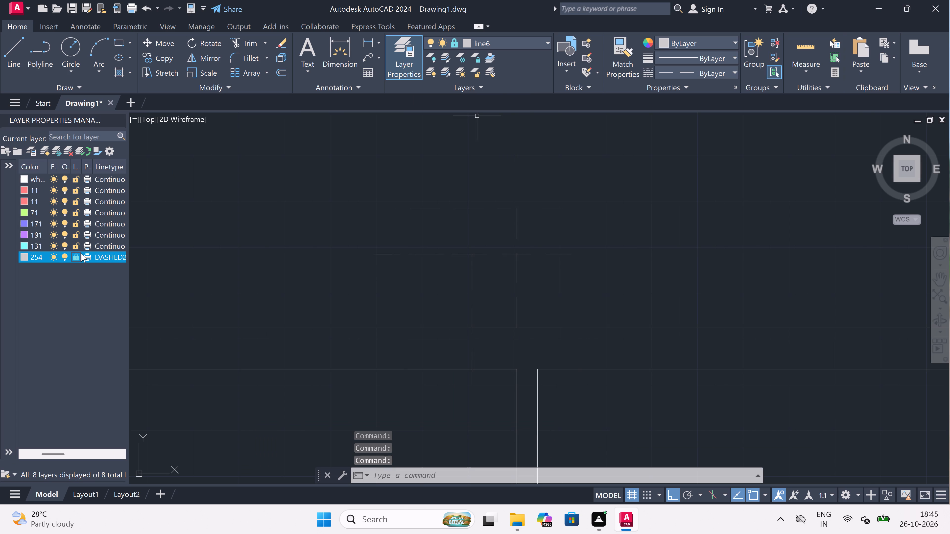
{"action": "left_click", "coordinate": [74, 257]}
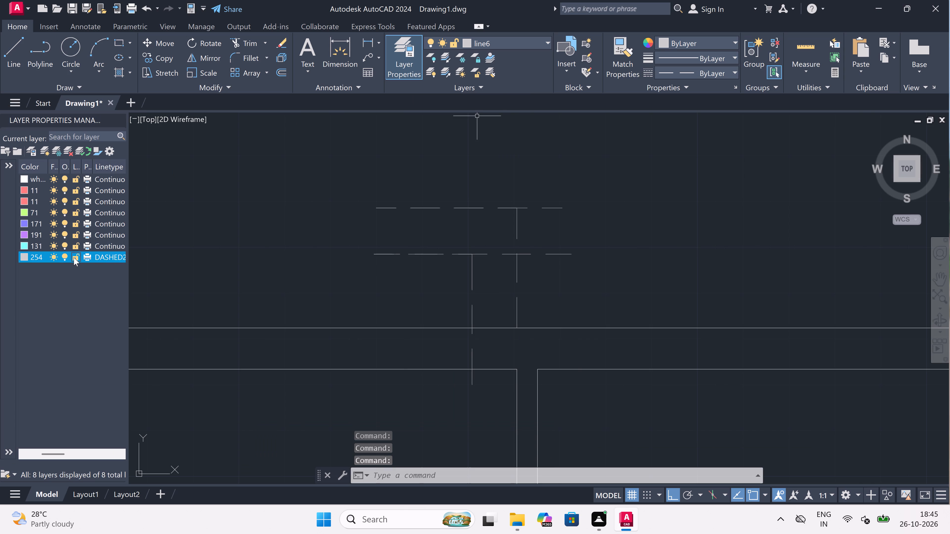
{"action": "key", "text": "Escape"}
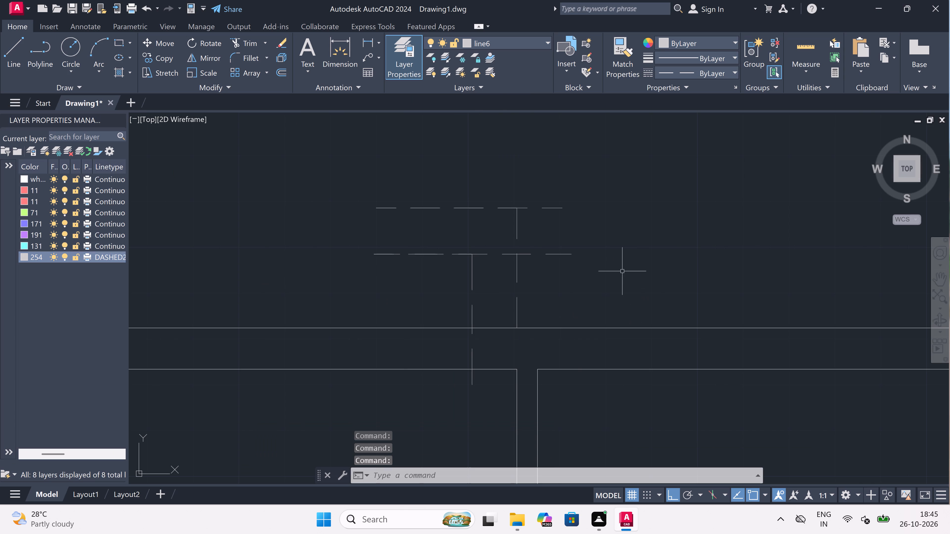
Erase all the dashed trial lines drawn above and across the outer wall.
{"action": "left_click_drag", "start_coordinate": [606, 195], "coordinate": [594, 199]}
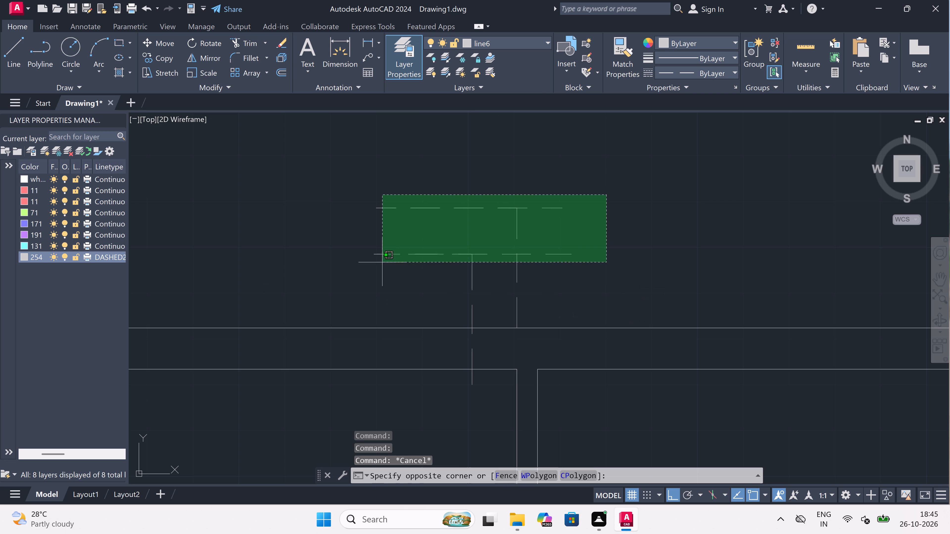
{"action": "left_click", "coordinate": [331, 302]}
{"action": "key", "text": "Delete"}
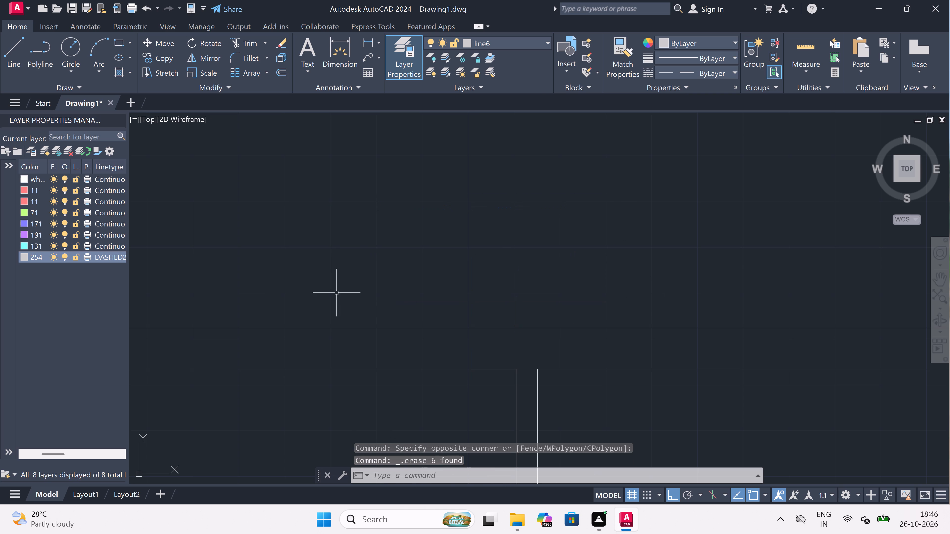
Make layer 0 current and start a vertical line upward from the outer wall line, aligned with the partition's left face.
{"action": "scroll", "coordinate": [390, 254], "scroll_direction": "down", "scroll_amount": 4}
{"action": "scroll", "coordinate": [393, 255], "scroll_direction": "up", "scroll_amount": 4}
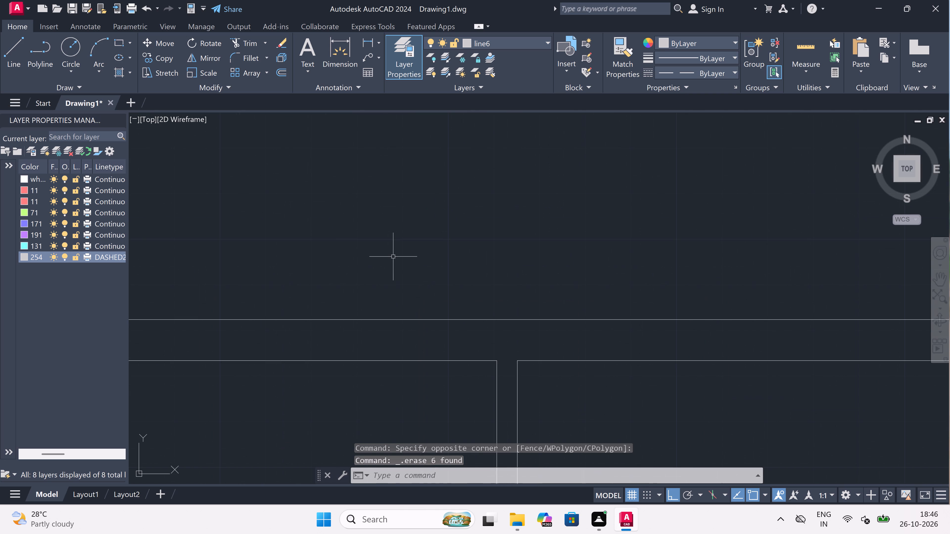
{"action": "type", "text": "l"}
{"action": "key", "text": "space"}
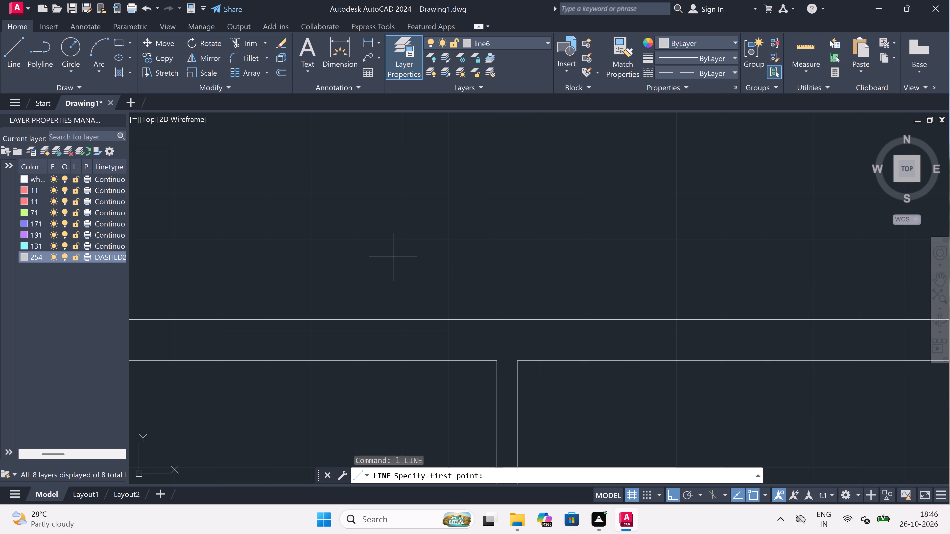
{"action": "scroll", "coordinate": [534, 297], "scroll_direction": "down", "scroll_amount": 2}
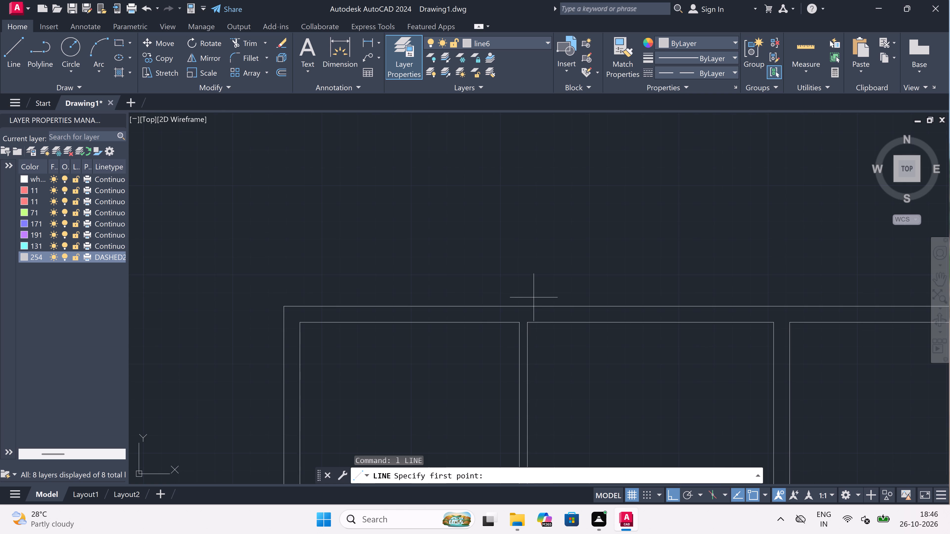
{"action": "scroll", "coordinate": [521, 309], "scroll_direction": "up", "scroll_amount": 2}
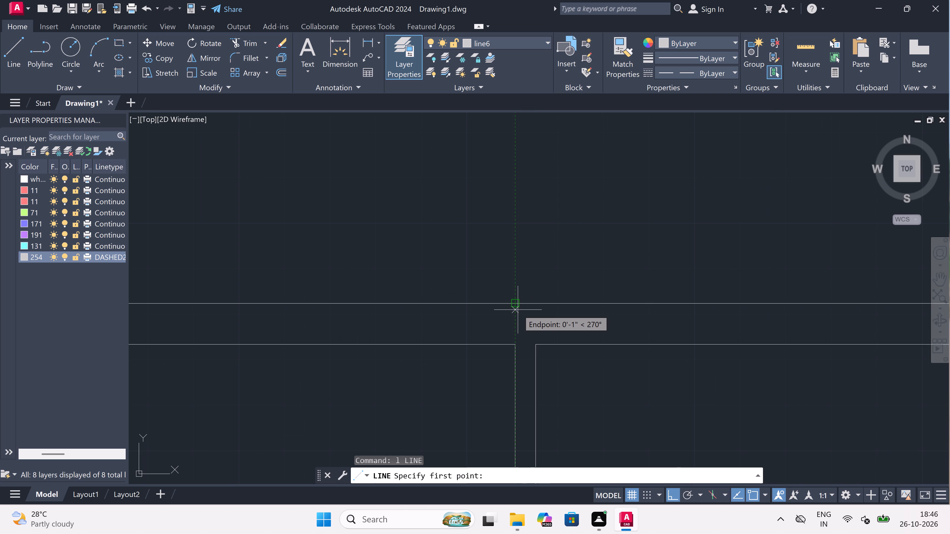
{"action": "scroll", "coordinate": [516, 308], "scroll_direction": "up", "scroll_amount": 1}
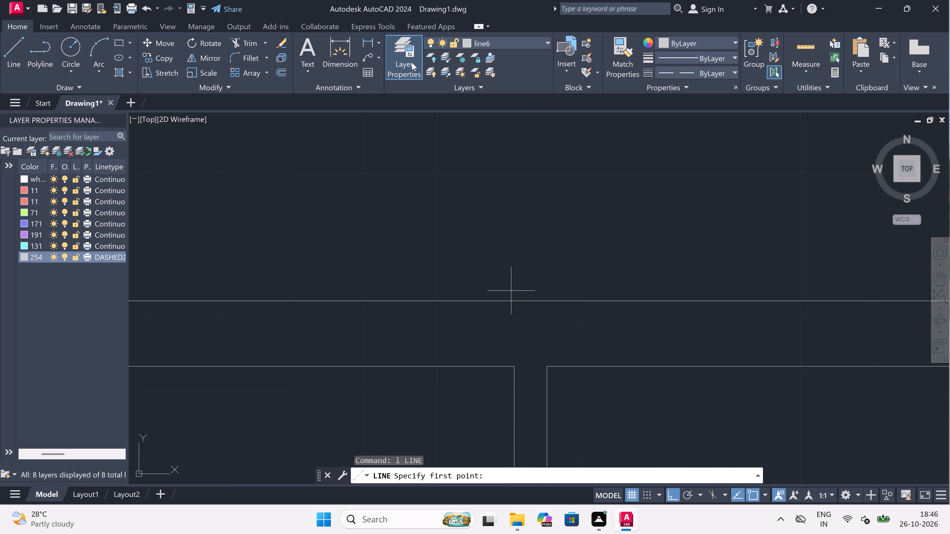
{"action": "left_click", "coordinate": [517, 43]}
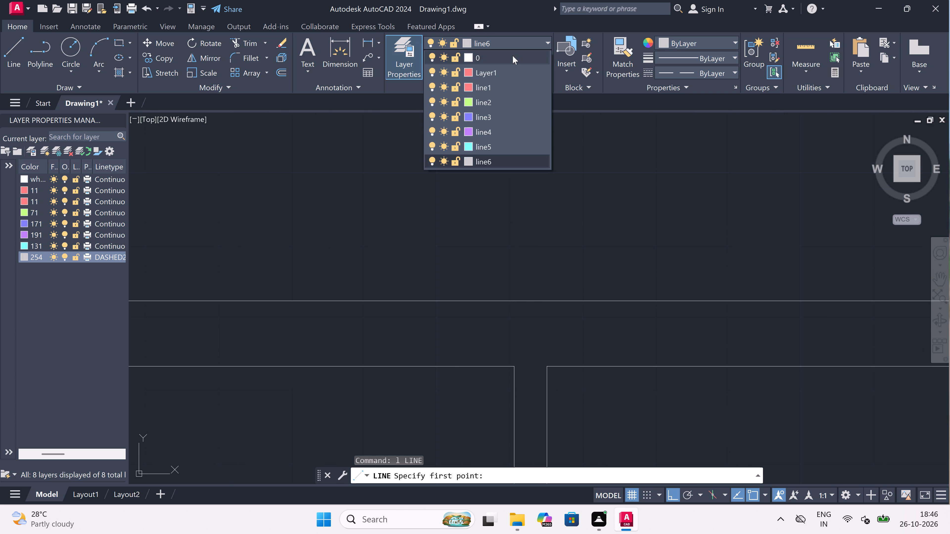
{"action": "left_click", "coordinate": [513, 56]}
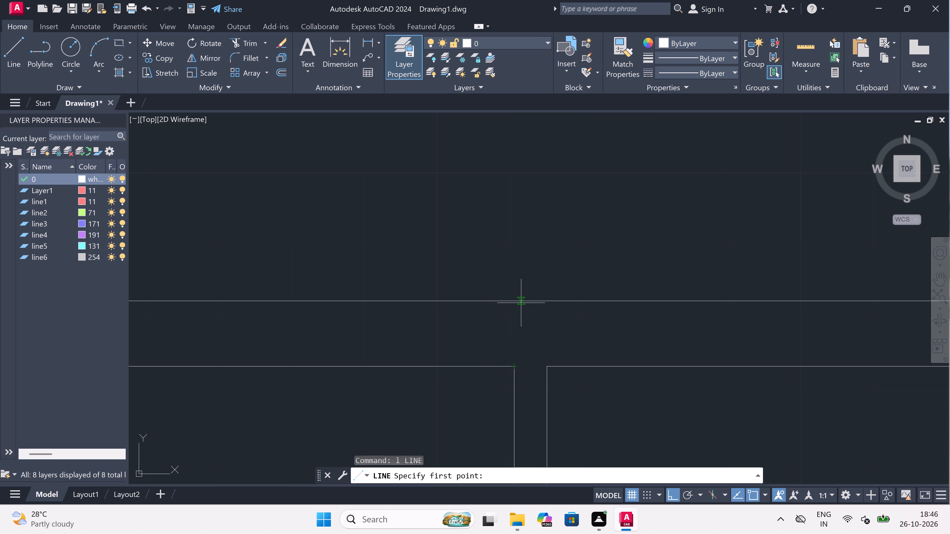
{"action": "left_click_drag", "start_coordinate": [516, 302], "coordinate": [516, 299]}
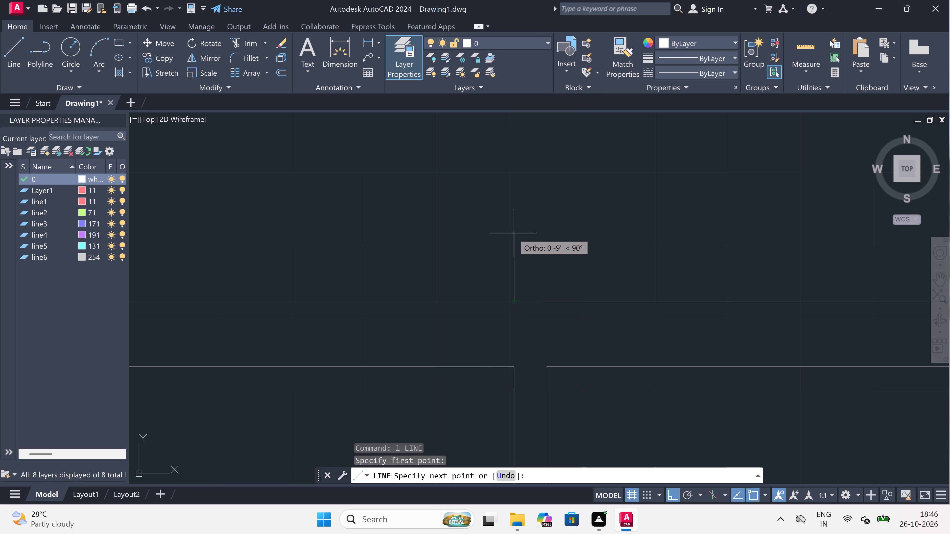
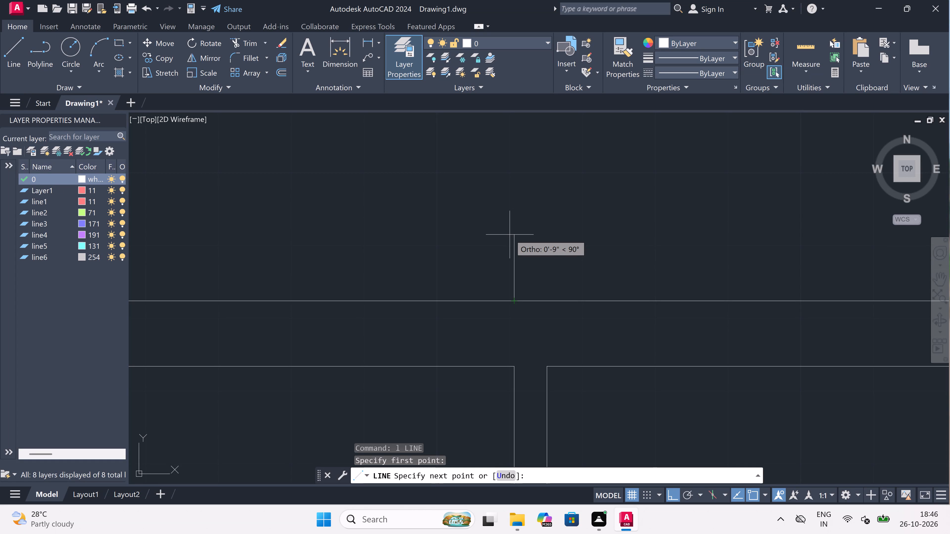
Draw the first projection's inner outline: 3'4" up, 3'3" leftward, and straight down to the outer wall line.
{"action": "type", "text": "3'4"}
{"action": "type", "text": "\""}
{"action": "key", "text": "space"}
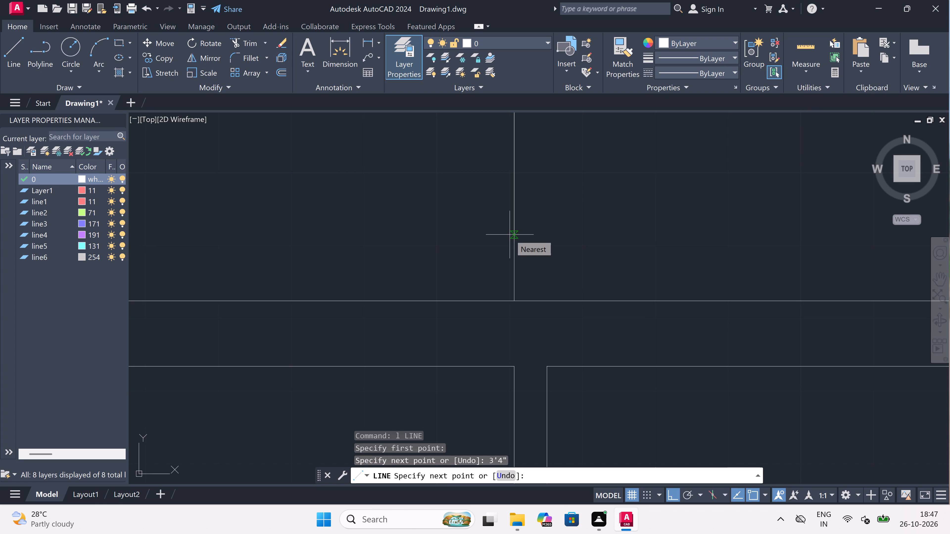
{"action": "scroll", "coordinate": [507, 235], "scroll_direction": "down", "scroll_amount": 3}
{"action": "scroll", "coordinate": [475, 196], "scroll_direction": "up", "scroll_amount": 2}
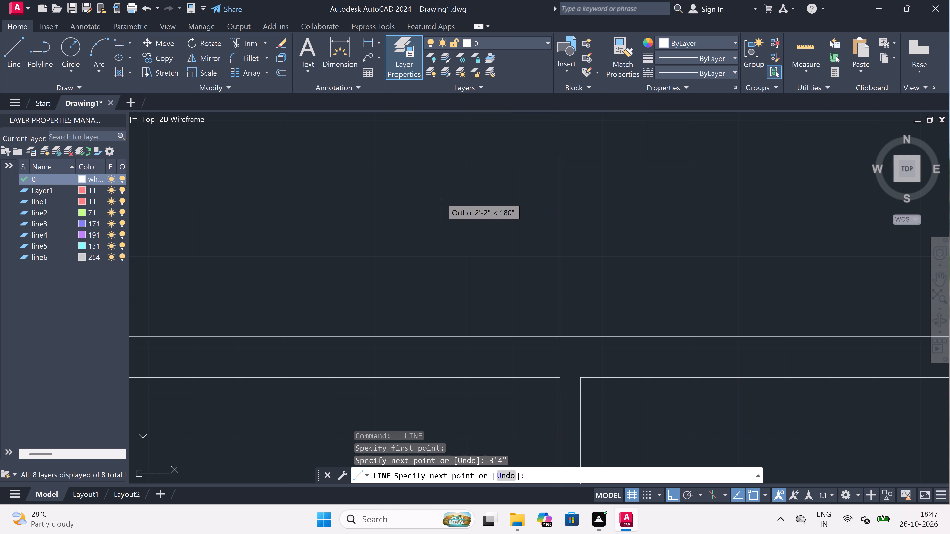
{"action": "type", "text": "3'3"}
{"action": "type", "text": "\""}
{"action": "key", "text": "space"}
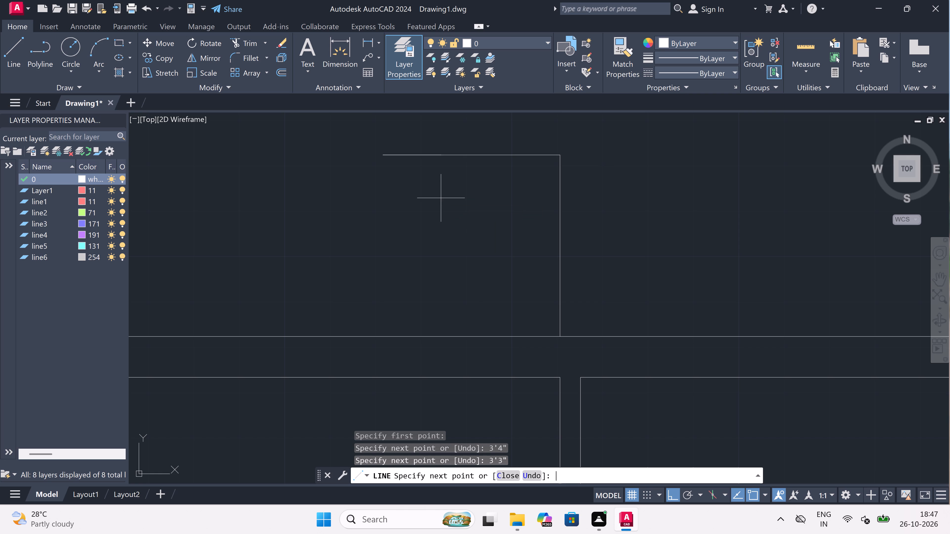
{"action": "left_click", "coordinate": [383, 334]}
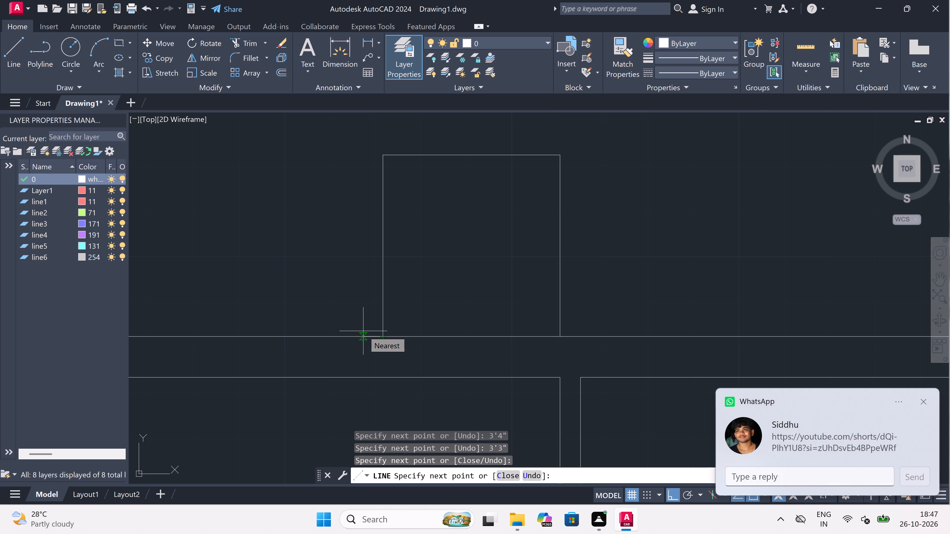
Continue with the projection's outer left face: 9" leftward along the wall, up level with the inner top corner, and 9" further up.
{"action": "scroll", "coordinate": [363, 331], "scroll_direction": "down", "scroll_amount": 5}
{"action": "scroll", "coordinate": [363, 330], "scroll_direction": "up", "scroll_amount": 4}
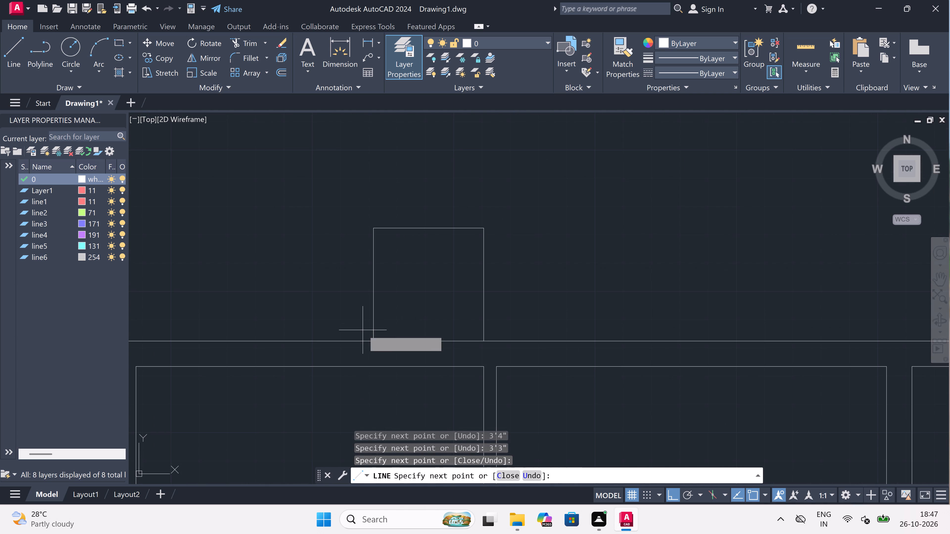
{"action": "scroll", "coordinate": [363, 330], "scroll_direction": "down", "scroll_amount": 2}
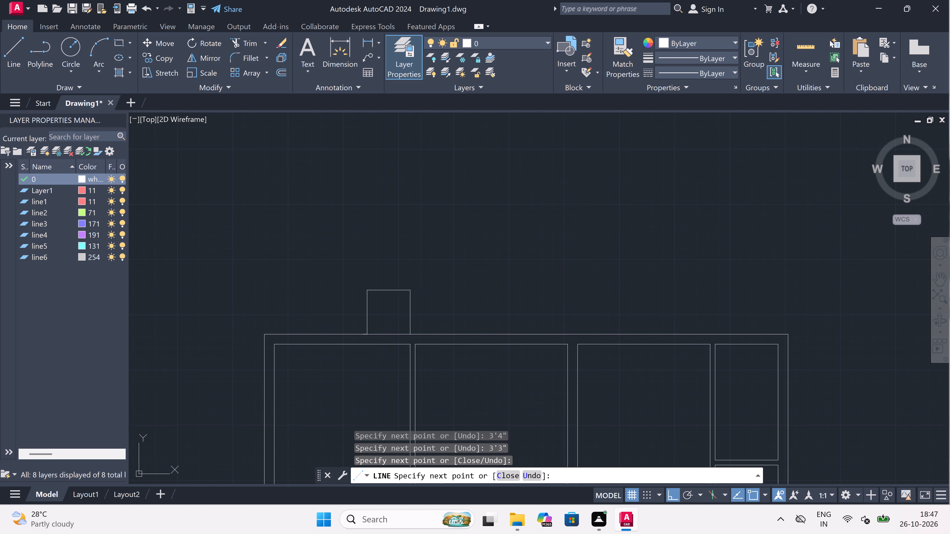
{"action": "scroll", "coordinate": [363, 330], "scroll_direction": "up", "scroll_amount": 3}
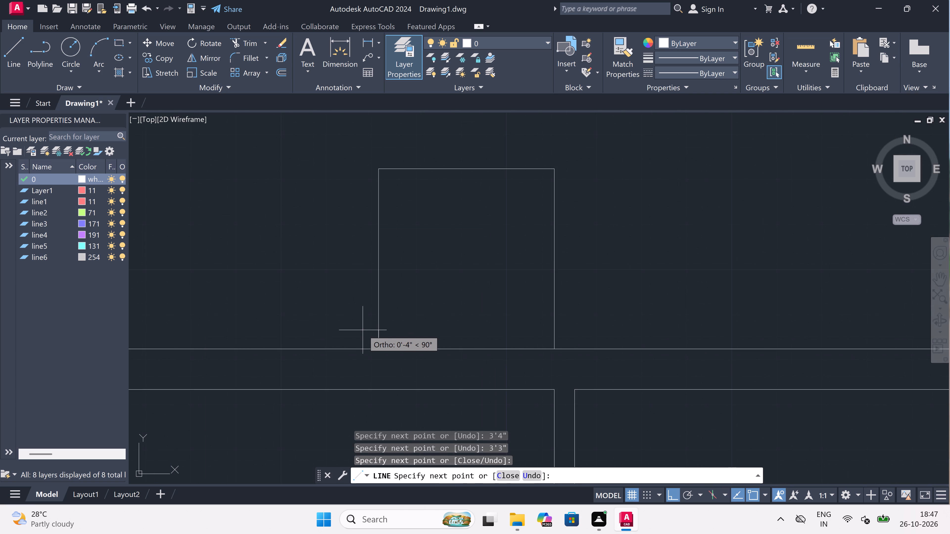
{"action": "key", "text": "9"}
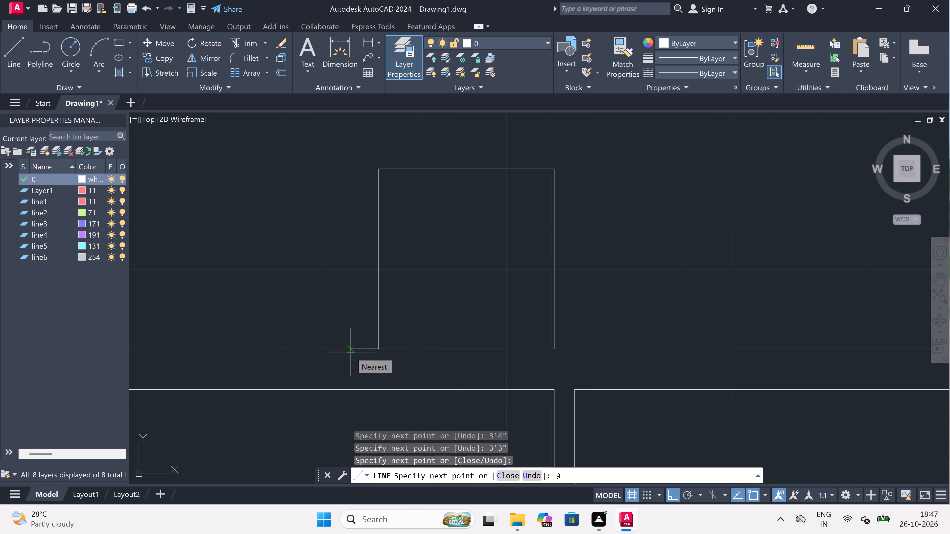
{"action": "key", "text": "shift+quotedbl"}
{"action": "key", "text": "space"}
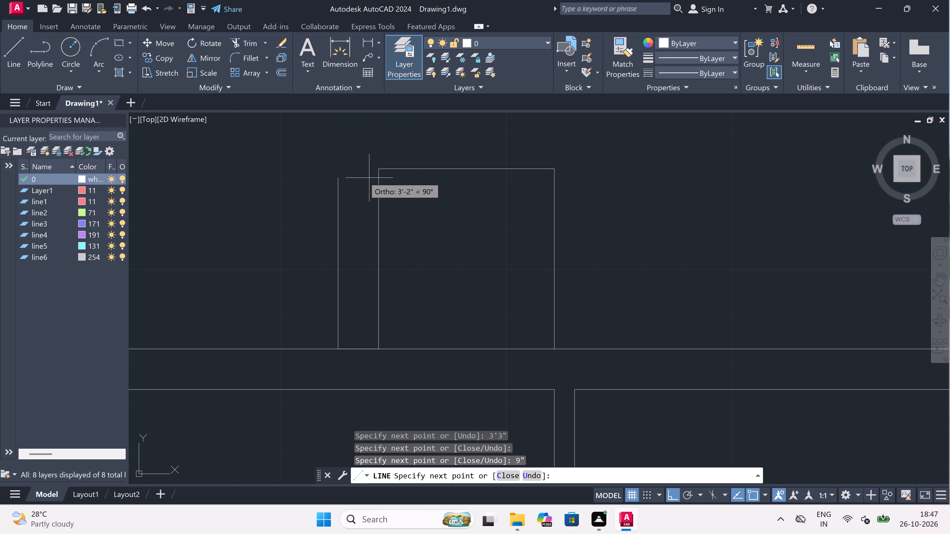
{"action": "scroll", "coordinate": [348, 165], "scroll_direction": "up", "scroll_amount": 2}
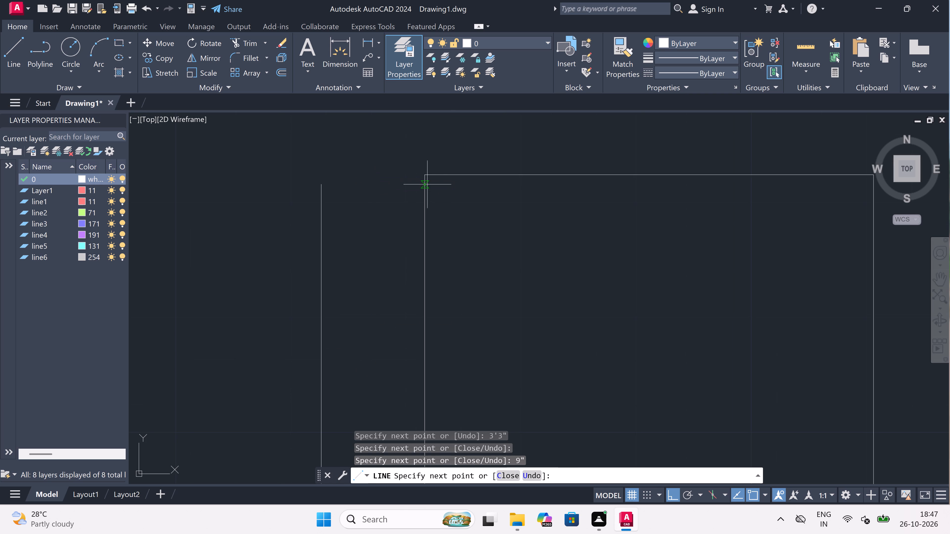
{"action": "left_click", "coordinate": [319, 173]}
{"action": "scroll", "coordinate": [318, 172], "scroll_direction": "down", "scroll_amount": 3}
{"action": "scroll", "coordinate": [325, 150], "scroll_direction": "up", "scroll_amount": 4}
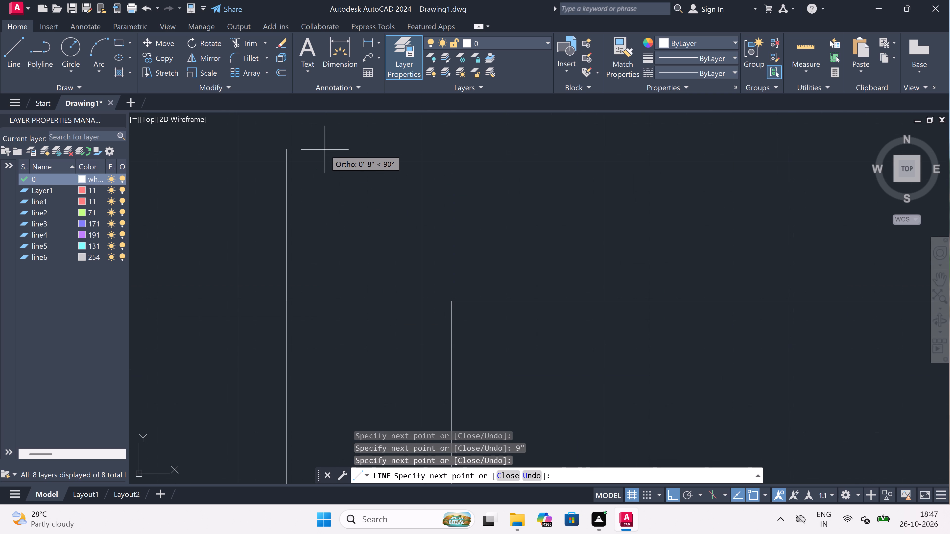
{"action": "type", "text": "9\""}
{"action": "key", "text": "space"}
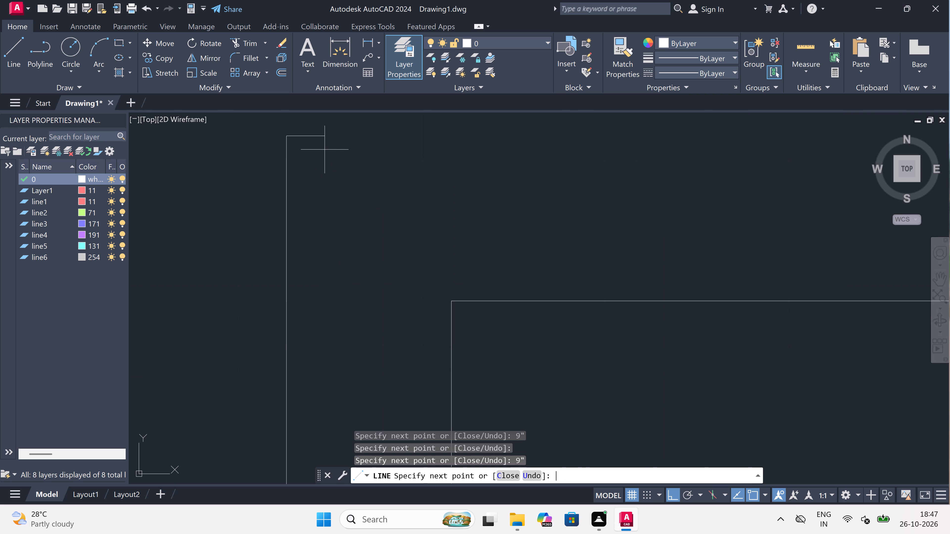
Draw the outer top line rightward to align with the inner right face, extend it 9", and drop down to the outer wall.
{"action": "scroll", "coordinate": [325, 149], "scroll_direction": "down", "scroll_amount": 1}
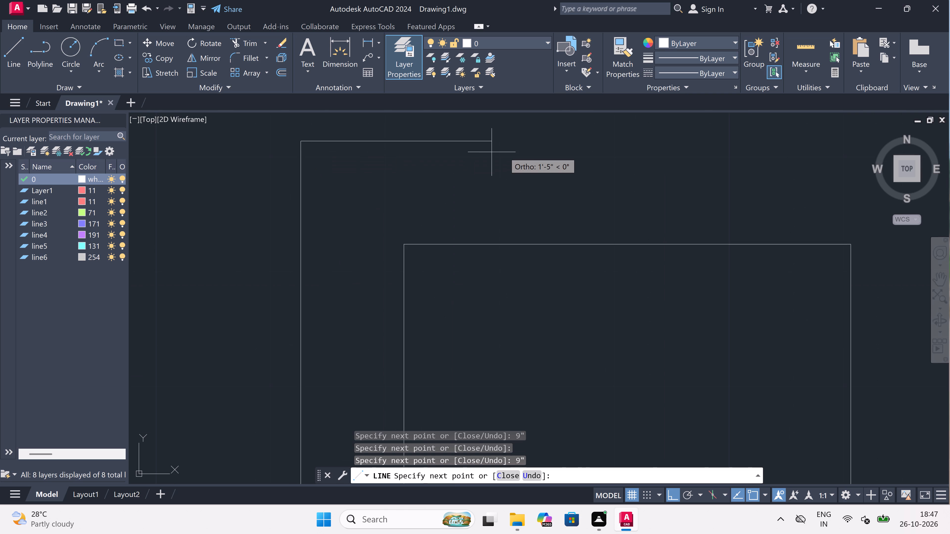
{"action": "scroll", "coordinate": [504, 151], "scroll_direction": "down", "scroll_amount": 3}
{"action": "scroll", "coordinate": [599, 156], "scroll_direction": "up", "scroll_amount": 2}
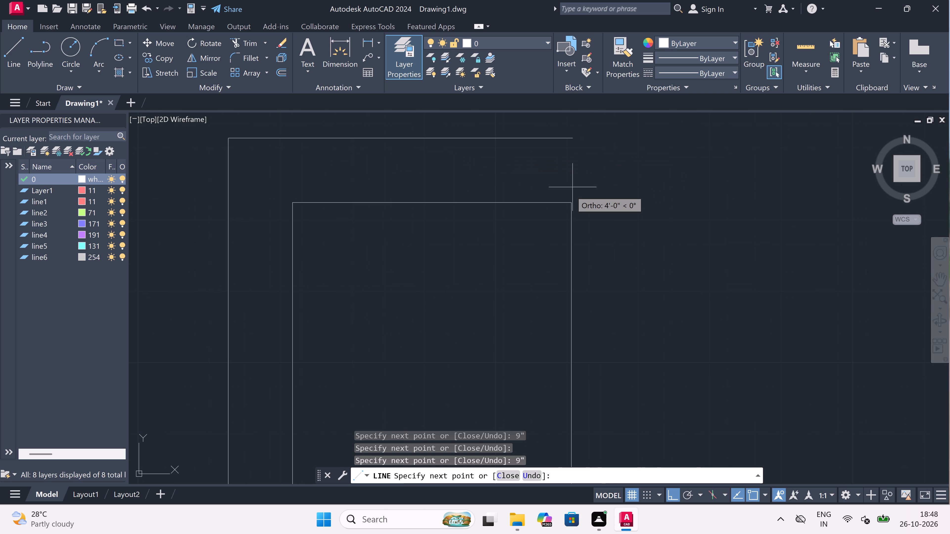
{"action": "left_click", "coordinate": [572, 139]}
{"action": "scroll", "coordinate": [572, 139], "scroll_direction": "down", "scroll_amount": 4}
{"action": "scroll", "coordinate": [601, 140], "scroll_direction": "up", "scroll_amount": 3}
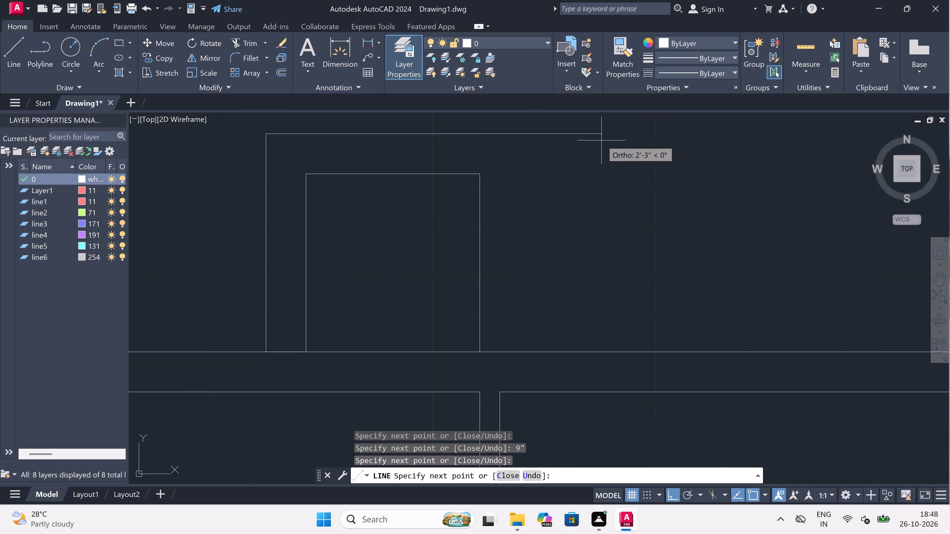
{"action": "key", "text": "9"}
{"action": "type", "text": "\""}
{"action": "key", "text": "space"}
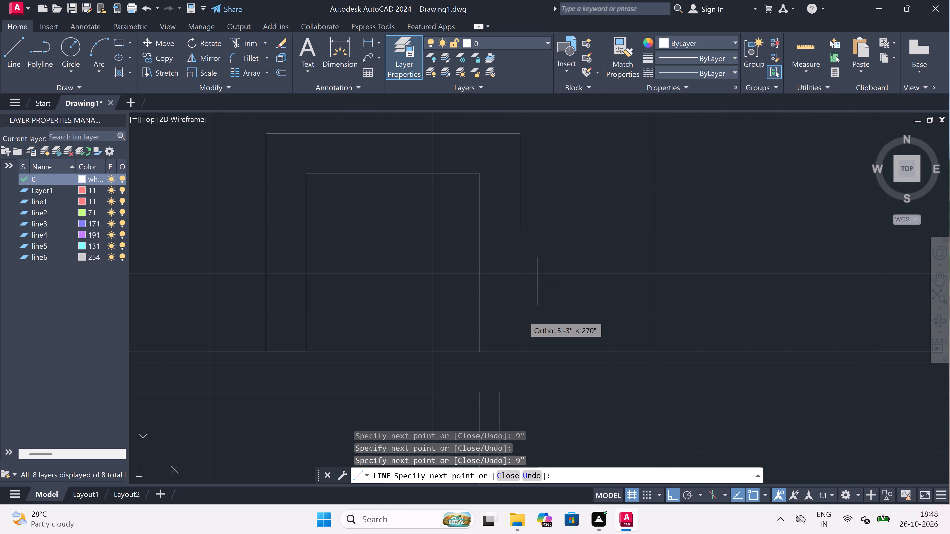
{"action": "left_click", "coordinate": [521, 351]}
Draw the adjoining second room's inner outline: 4'4" rightward along the wall, 3'4" up, and back left to the first projection's outer face.
{"action": "scroll", "coordinate": [521, 351], "scroll_direction": "down", "scroll_amount": 1}
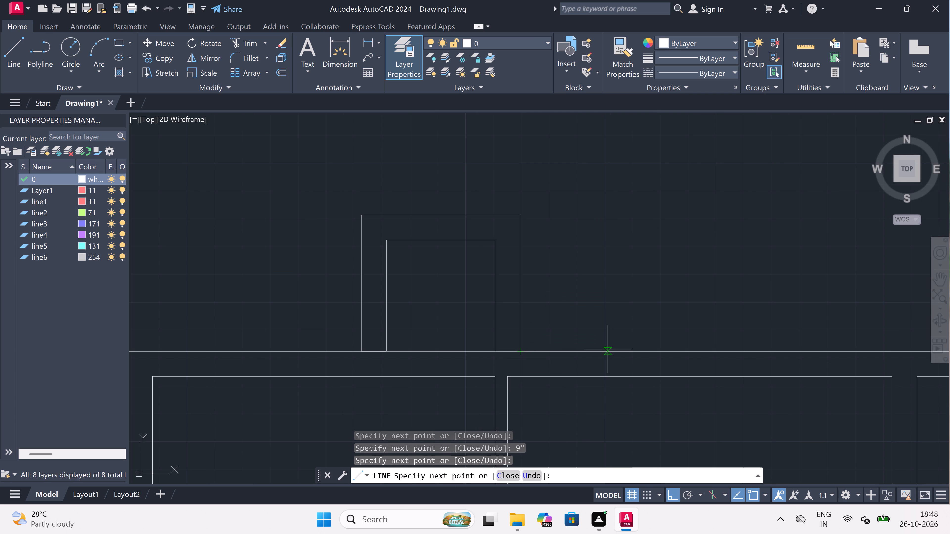
{"action": "key", "text": "4"}
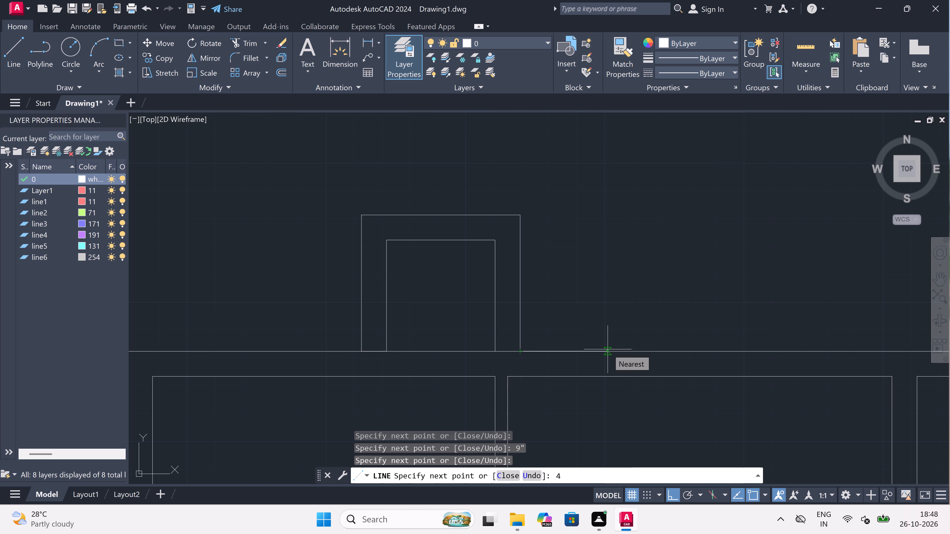
{"action": "type", "text": "'4"}
{"action": "type", "text": "\""}
{"action": "key", "text": "space"}
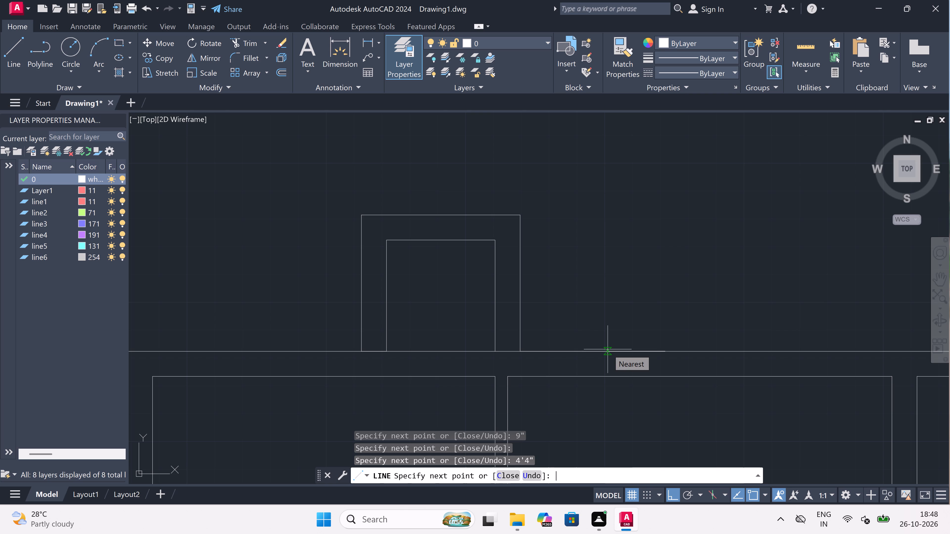
{"action": "scroll", "coordinate": [608, 349], "scroll_direction": "down", "scroll_amount": 2}
{"action": "scroll", "coordinate": [628, 323], "scroll_direction": "up", "scroll_amount": 2}
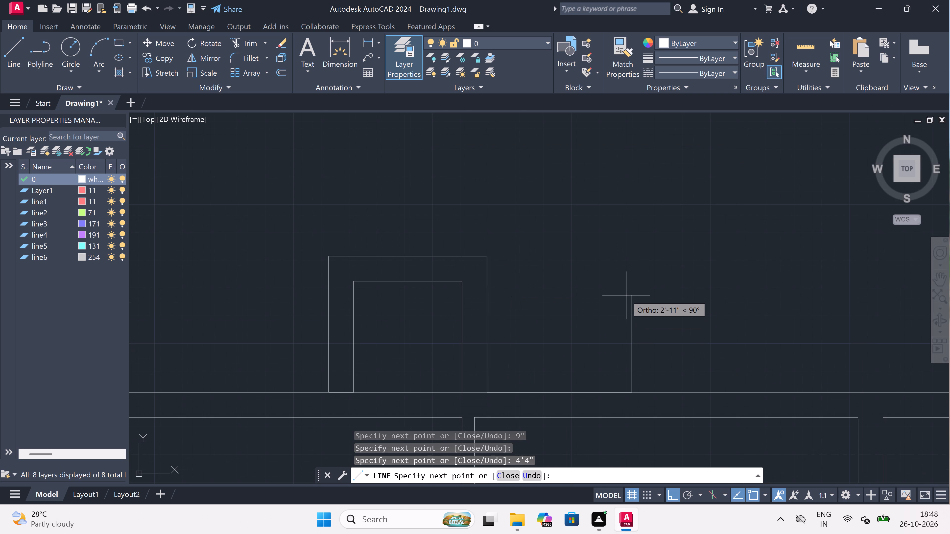
{"action": "type", "text": "3'4"}
{"action": "type", "text": "\""}
{"action": "key", "text": "space"}
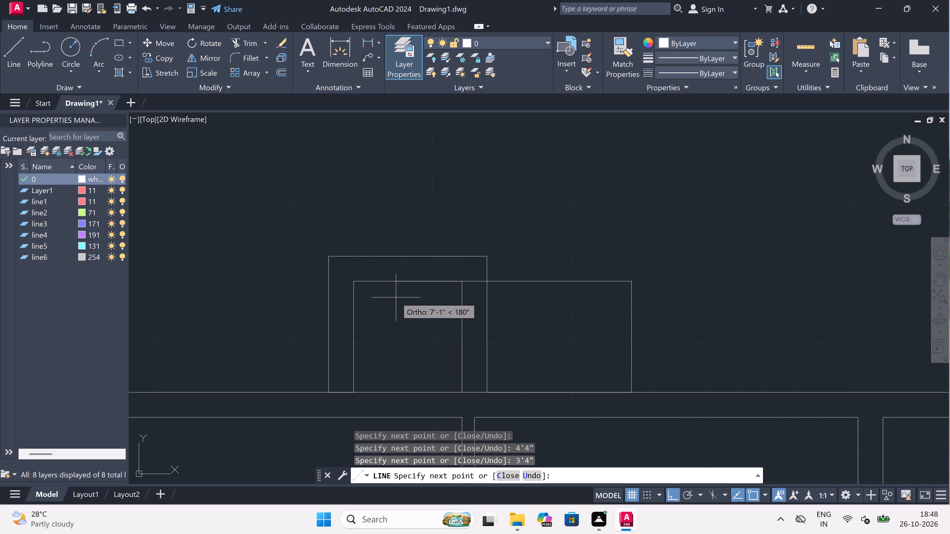
{"action": "left_click", "coordinate": [487, 278]}
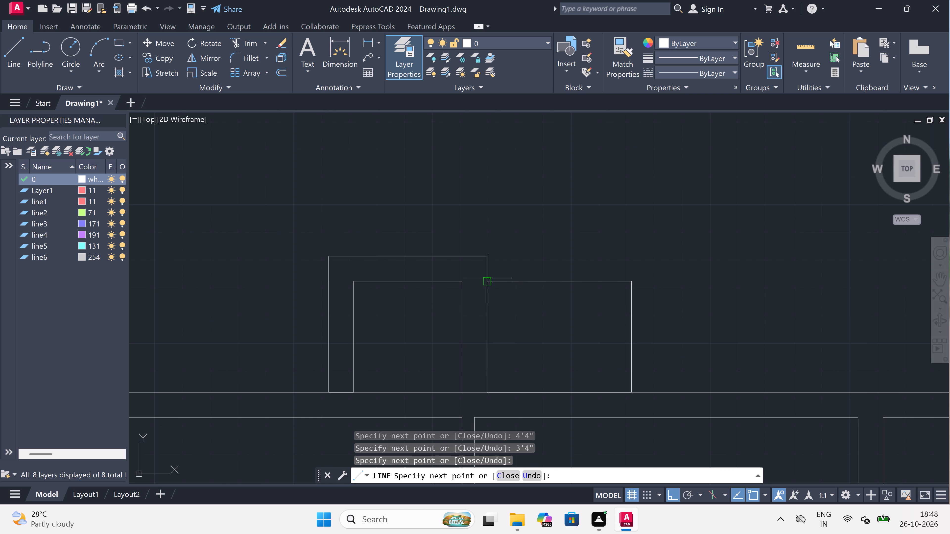
{"action": "key", "text": "Escape"}
Draw the second room's outer face from the first projection's outer top-right corner, extending 9" past the inner right face and down to the wall.
{"action": "key", "text": "space"}
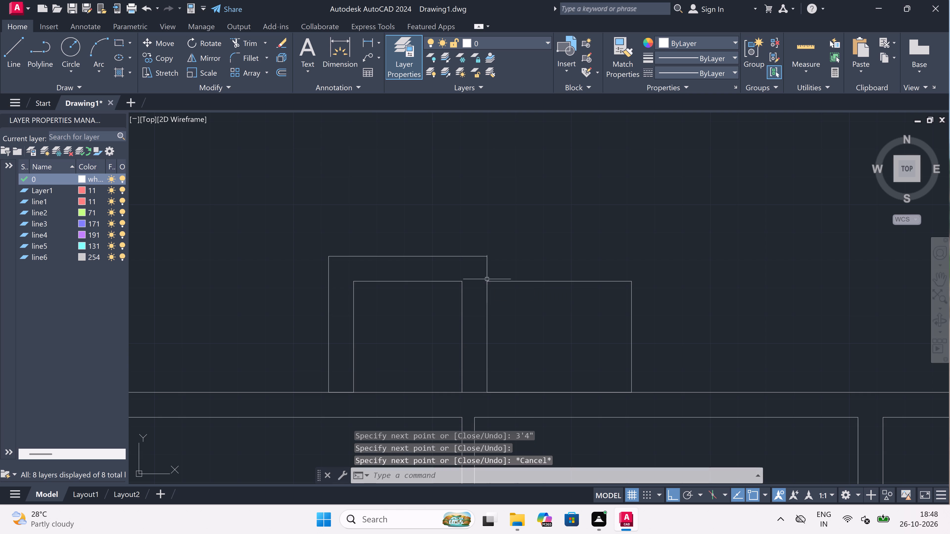
{"action": "left_click", "coordinate": [484, 252]}
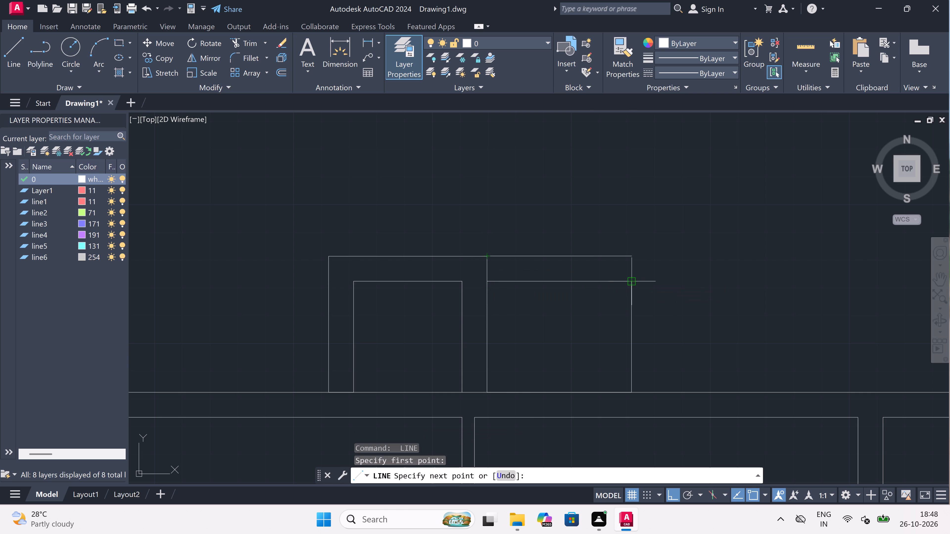
{"action": "left_click", "coordinate": [633, 258]}
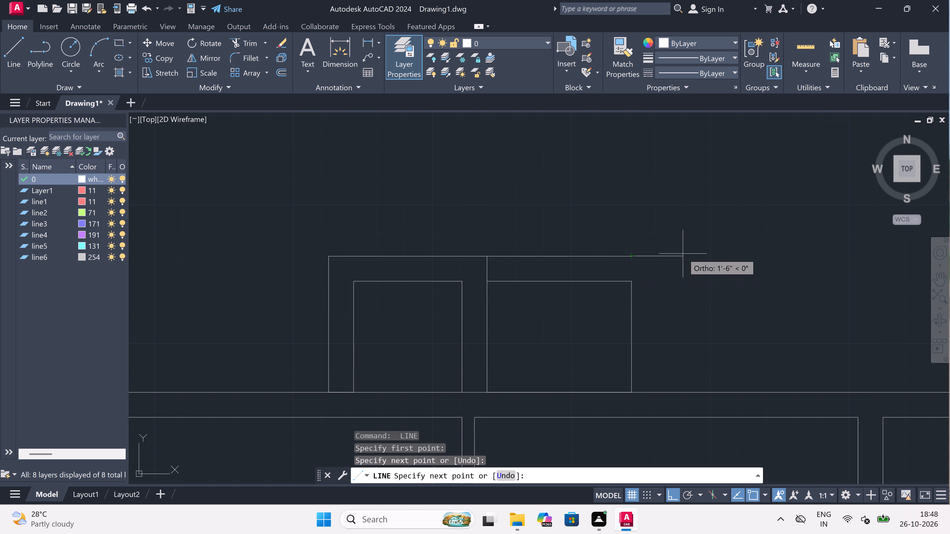
{"action": "key", "text": "9"}
{"action": "type", "text": "\""}
{"action": "key", "text": "space"}
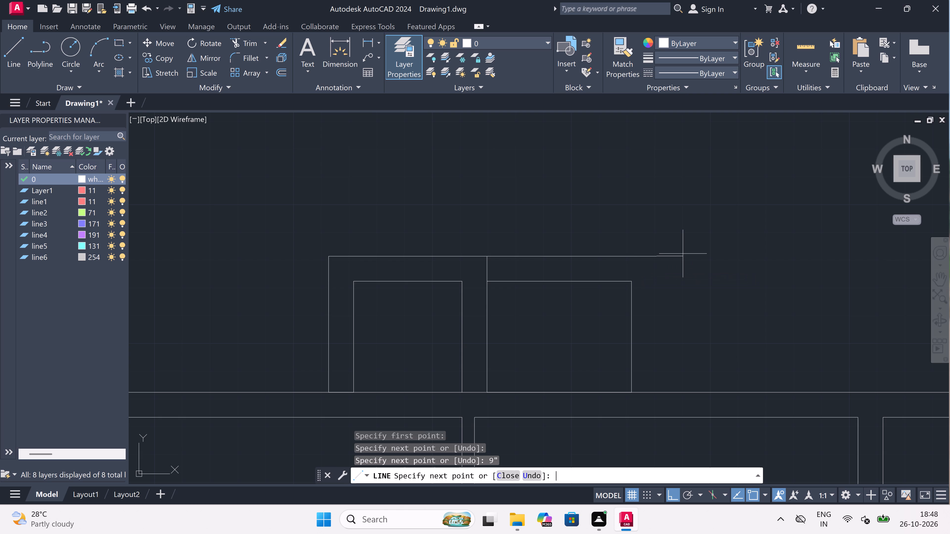
{"action": "left_click", "coordinate": [660, 389]}
{"action": "key", "text": "Escape"}
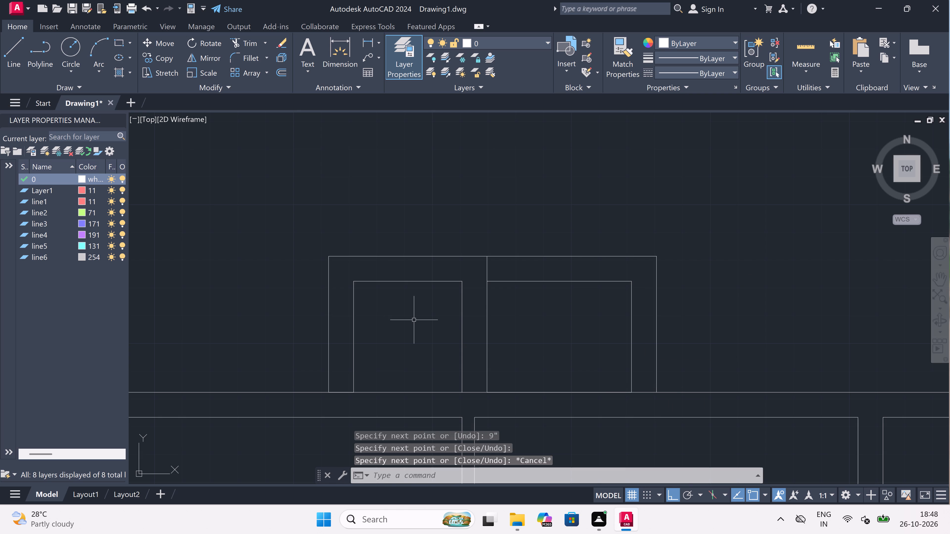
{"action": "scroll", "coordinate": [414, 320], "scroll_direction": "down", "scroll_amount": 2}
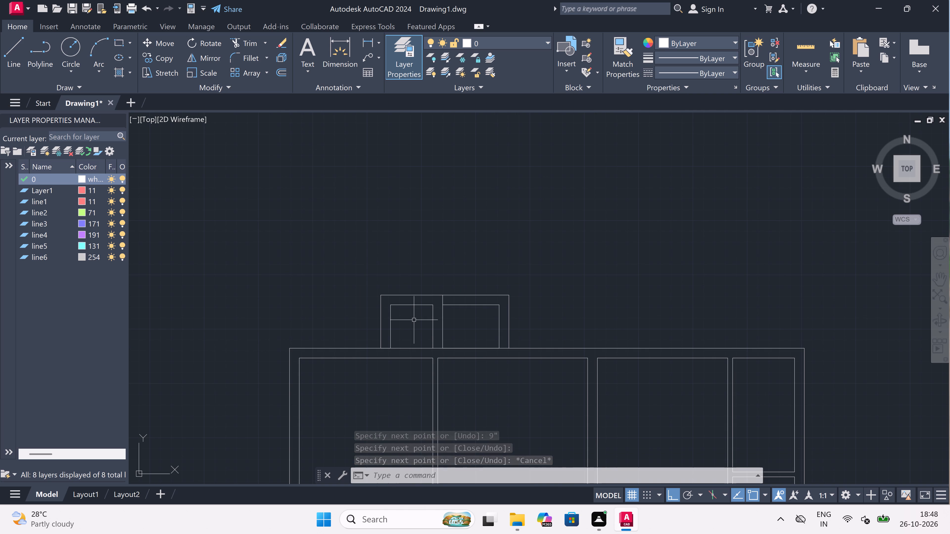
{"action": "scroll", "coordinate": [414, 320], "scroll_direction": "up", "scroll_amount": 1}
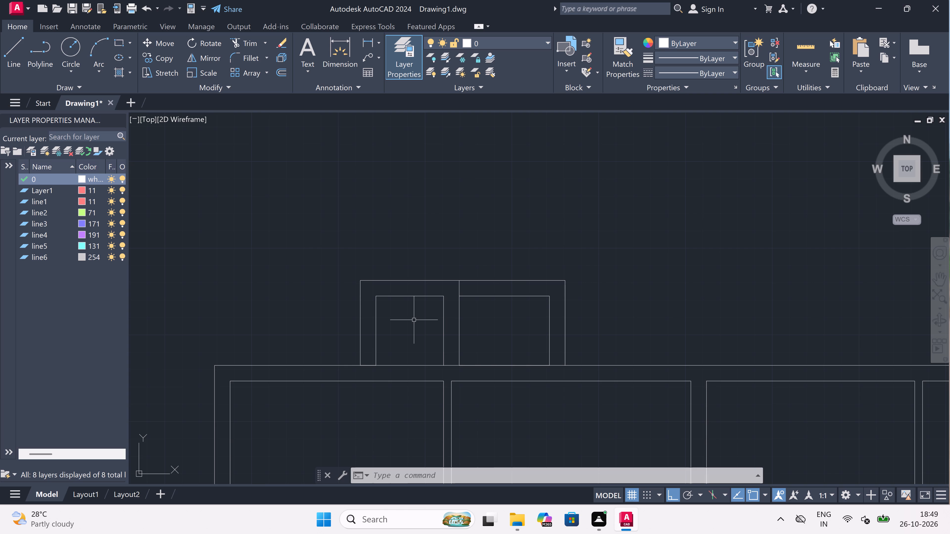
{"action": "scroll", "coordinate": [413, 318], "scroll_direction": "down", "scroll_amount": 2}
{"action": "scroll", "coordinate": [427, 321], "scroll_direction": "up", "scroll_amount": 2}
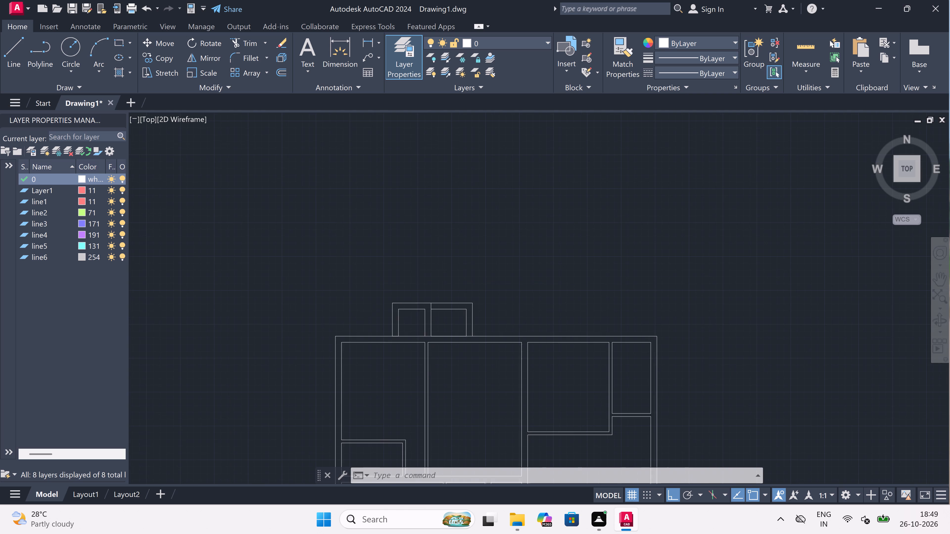
Trim the dividing wall's face line where it crosses the top wall between the two projecting rooms.
{"action": "scroll", "coordinate": [432, 320], "scroll_direction": "up", "scroll_amount": 1}
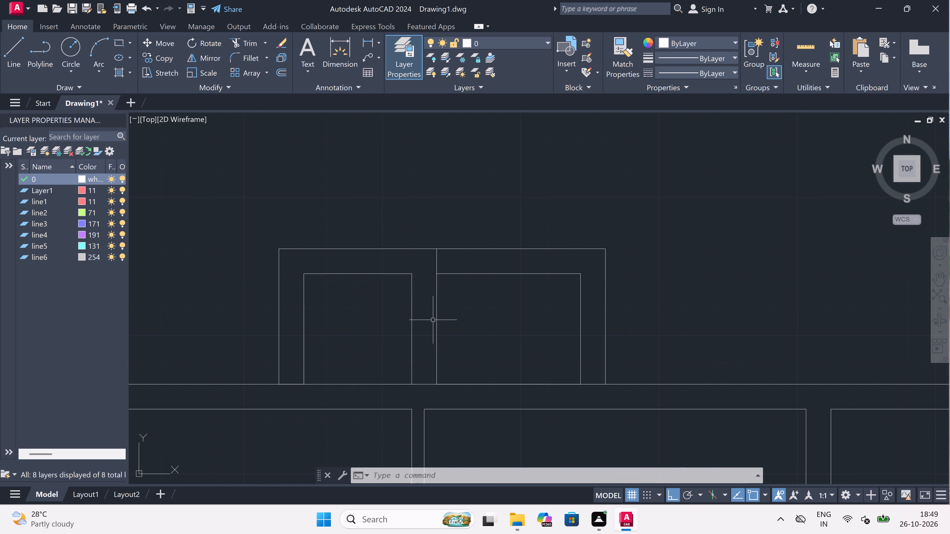
{"action": "scroll", "coordinate": [436, 318], "scroll_direction": "up", "scroll_amount": 1}
{"action": "type", "text": "tr"}
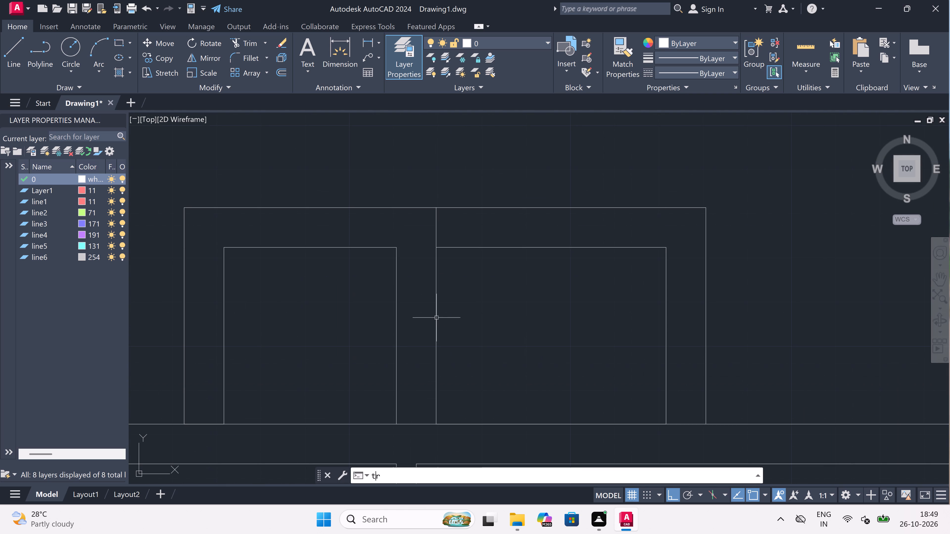
{"action": "key", "text": "space"}
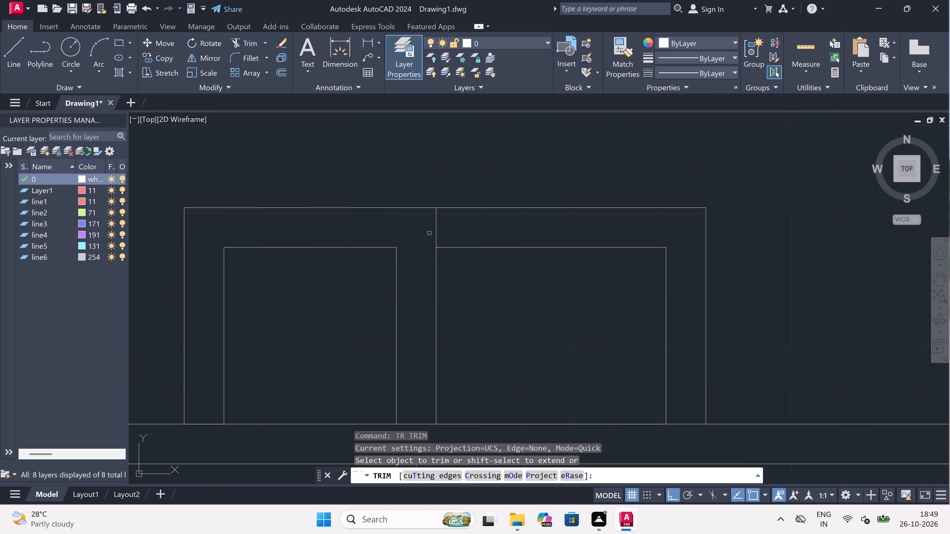
{"action": "left_click", "coordinate": [429, 232]}
{"action": "left_click", "coordinate": [453, 229]}
{"action": "scroll", "coordinate": [453, 229], "scroll_direction": "down", "scroll_amount": 2}
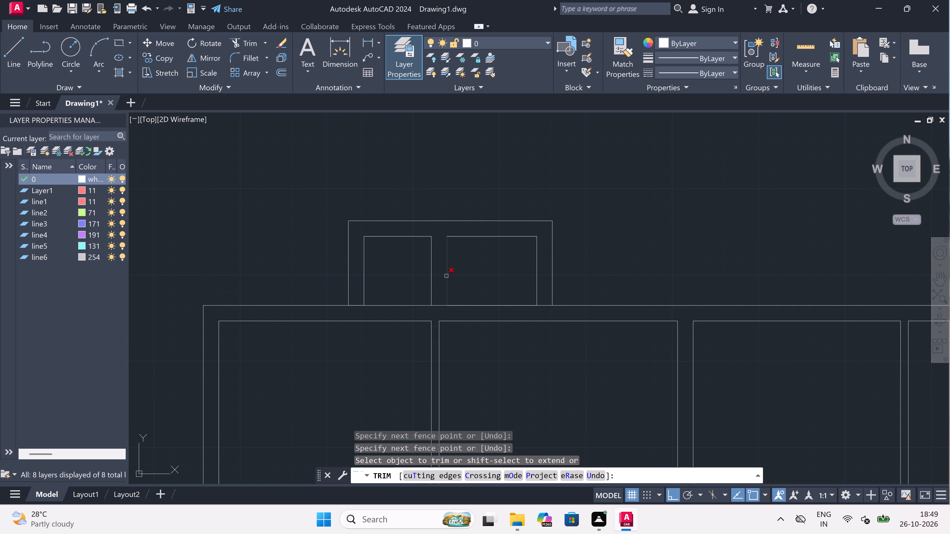
{"action": "scroll", "coordinate": [442, 328], "scroll_direction": "up", "scroll_amount": 1}
{"action": "scroll", "coordinate": [442, 313], "scroll_direction": "down", "scroll_amount": 3}
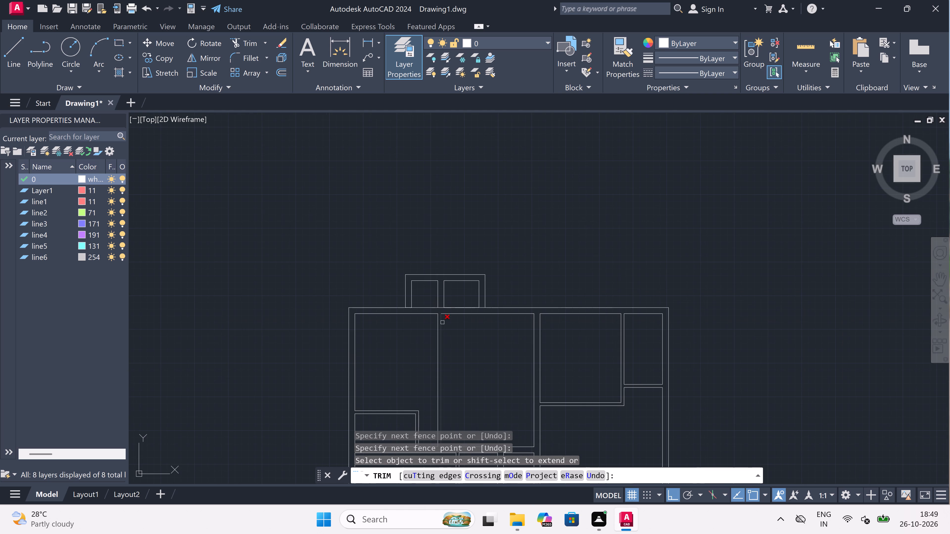
{"action": "scroll", "coordinate": [442, 322], "scroll_direction": "up", "scroll_amount": 2}
{"action": "key", "text": "Escape"}
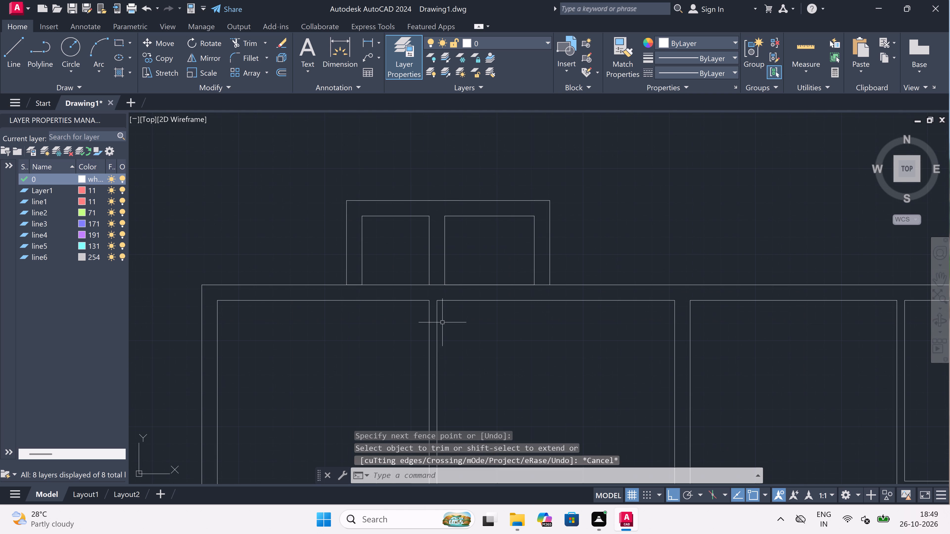
Draw a line about 2' down from the inner top wall, in line with the projection divider's right face, and left to the partition's left face.
{"action": "type", "text": "l"}
{"action": "key", "text": "space"}
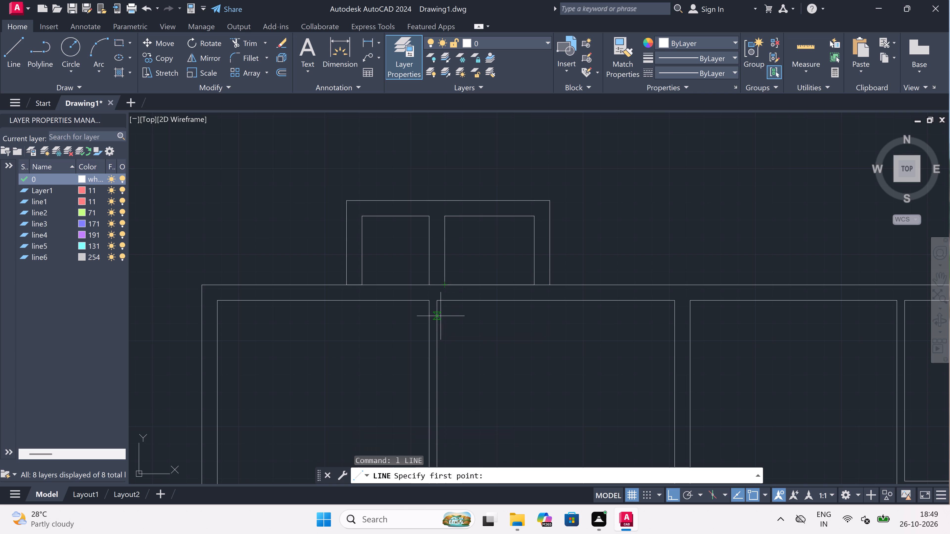
{"action": "left_click", "coordinate": [446, 303]}
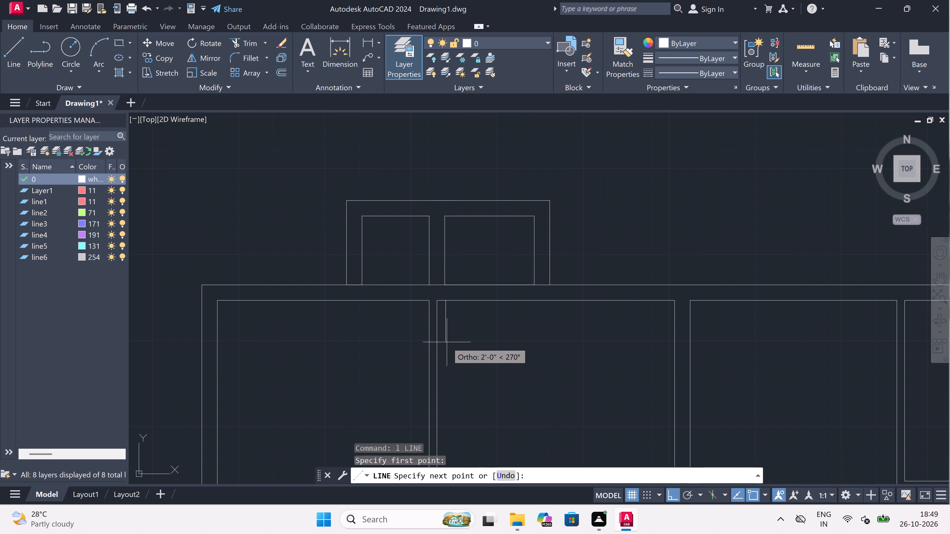
{"action": "scroll", "coordinate": [447, 342], "scroll_direction": "up", "scroll_amount": 1}
{"action": "left_click", "coordinate": [447, 341]}
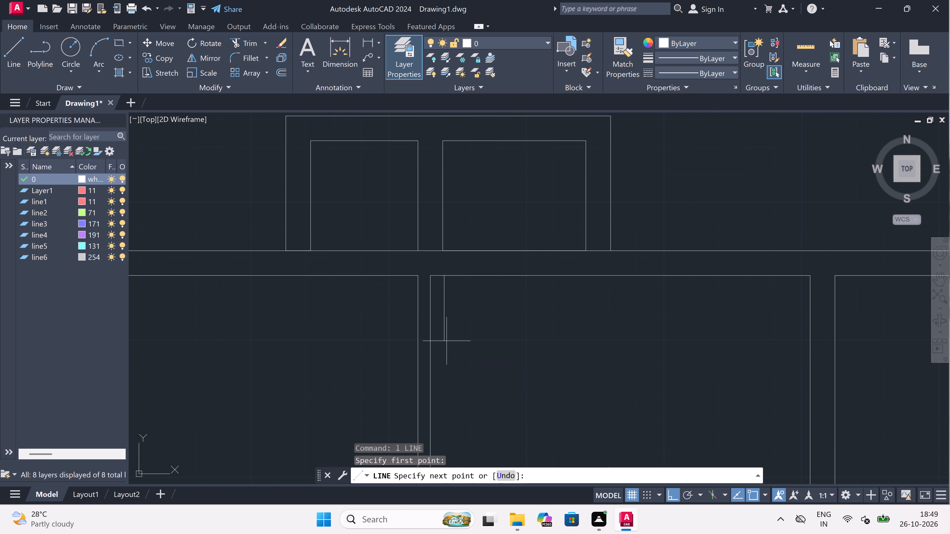
{"action": "scroll", "coordinate": [427, 344], "scroll_direction": "up", "scroll_amount": 2}
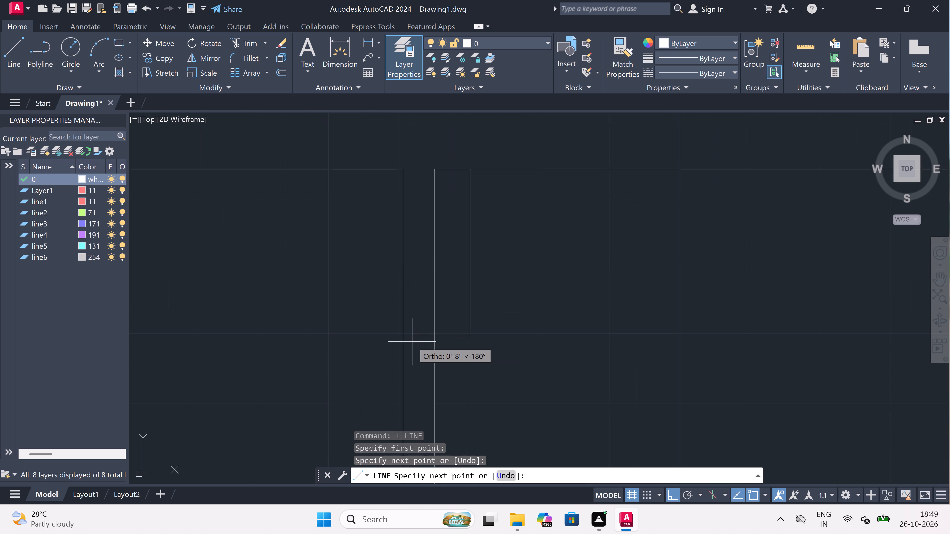
{"action": "left_click", "coordinate": [407, 338]}
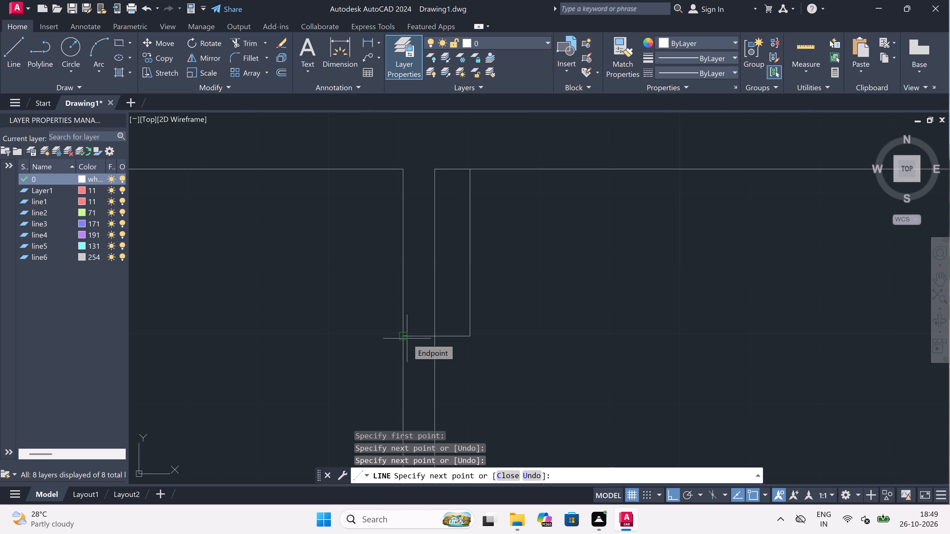
{"action": "key", "text": "Escape"}
Trim the old partition face and the short top wall line inside the newly thickened partition head.
{"action": "type", "text": "tr"}
{"action": "key", "text": "space"}
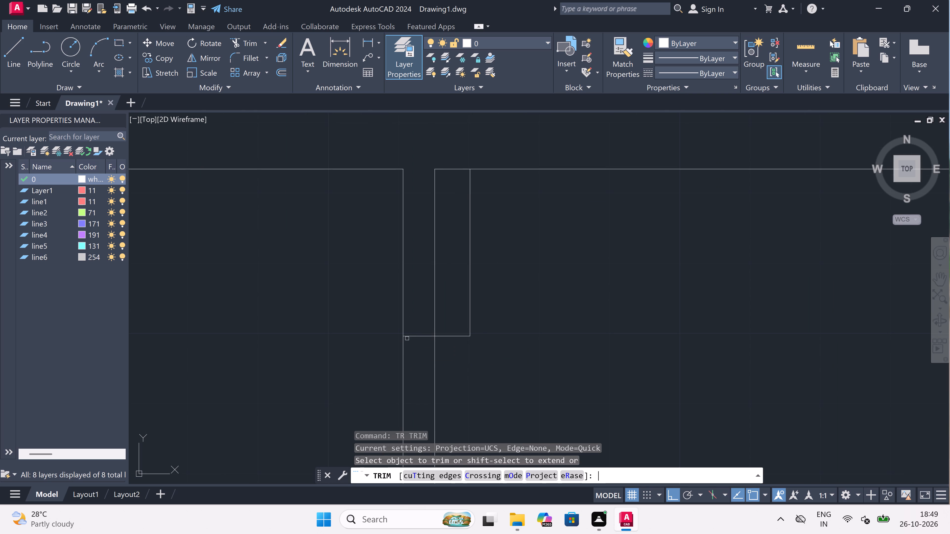
{"action": "left_click_drag", "start_coordinate": [421, 313], "coordinate": [423, 311]}
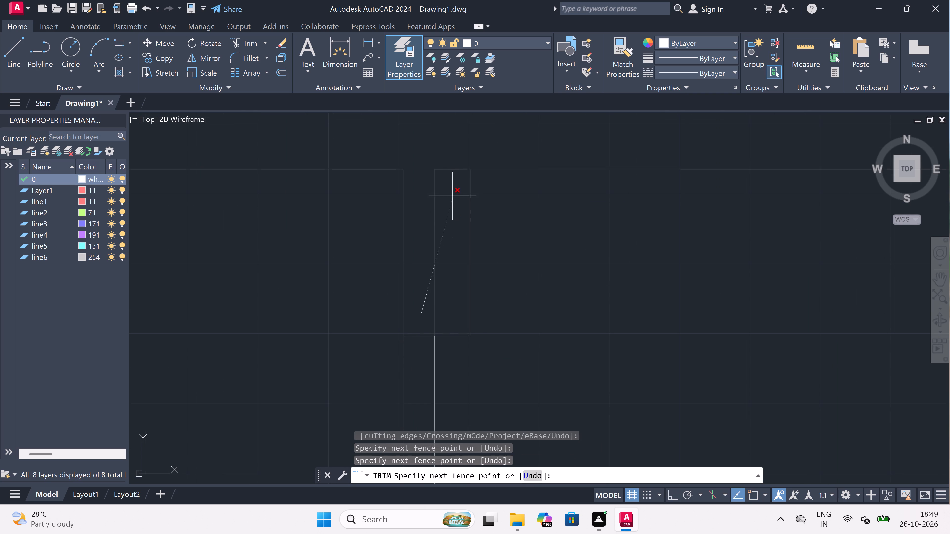
{"action": "left_click", "coordinate": [451, 156]}
{"action": "scroll", "coordinate": [419, 235], "scroll_direction": "down", "scroll_amount": 3}
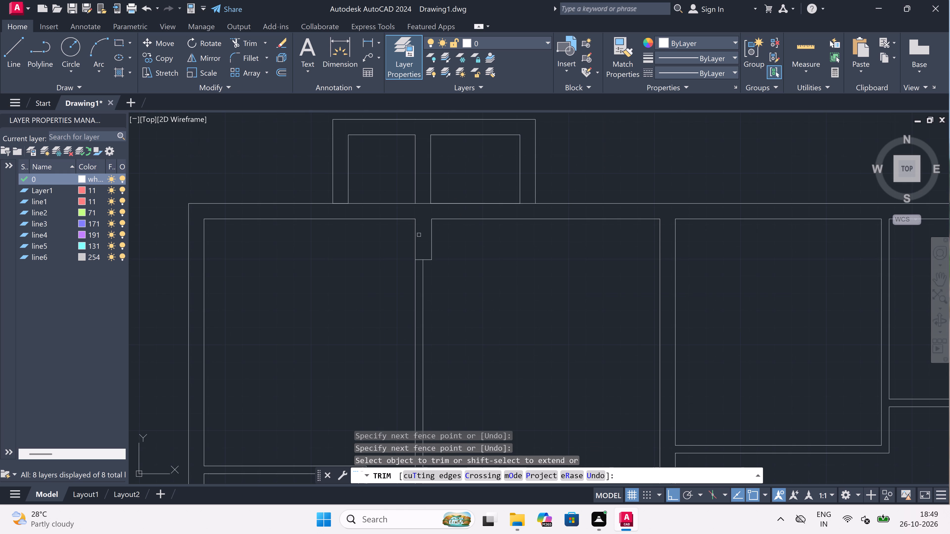
{"action": "key", "text": "Escape"}
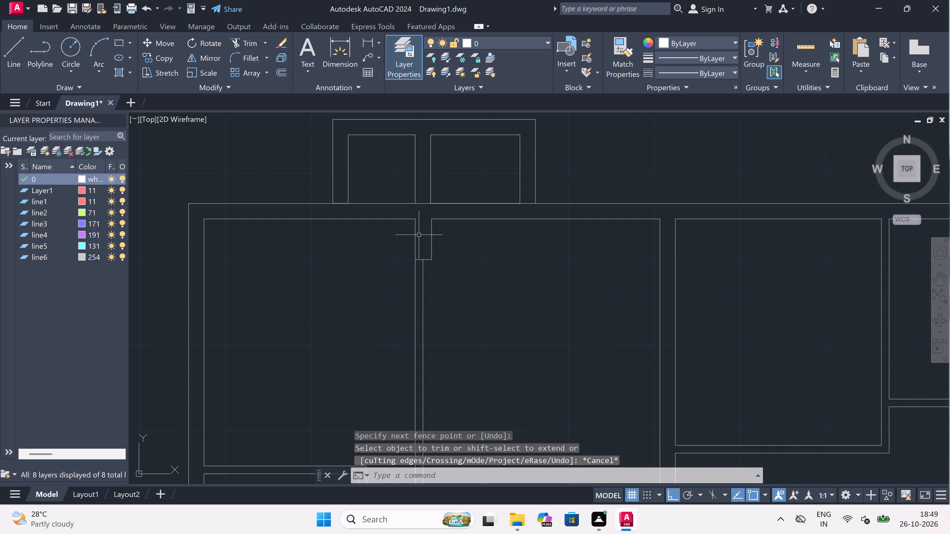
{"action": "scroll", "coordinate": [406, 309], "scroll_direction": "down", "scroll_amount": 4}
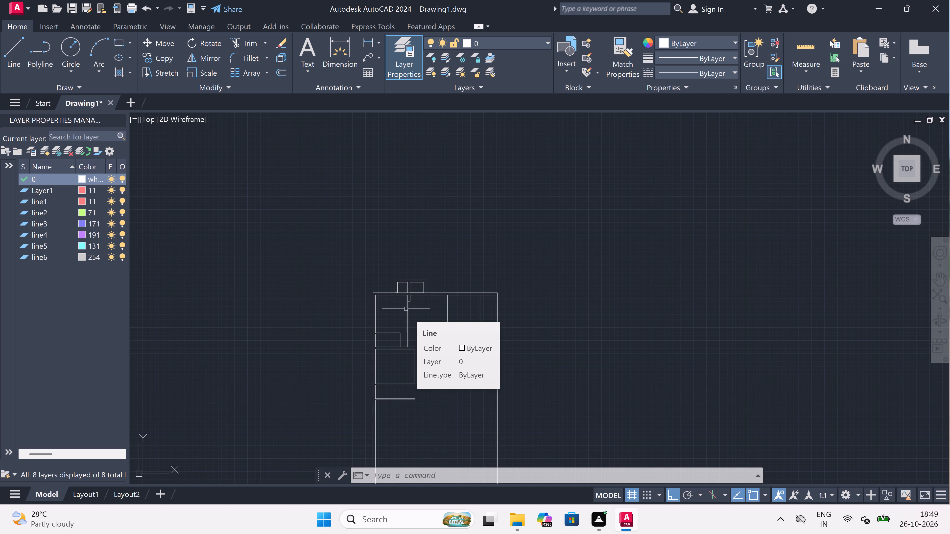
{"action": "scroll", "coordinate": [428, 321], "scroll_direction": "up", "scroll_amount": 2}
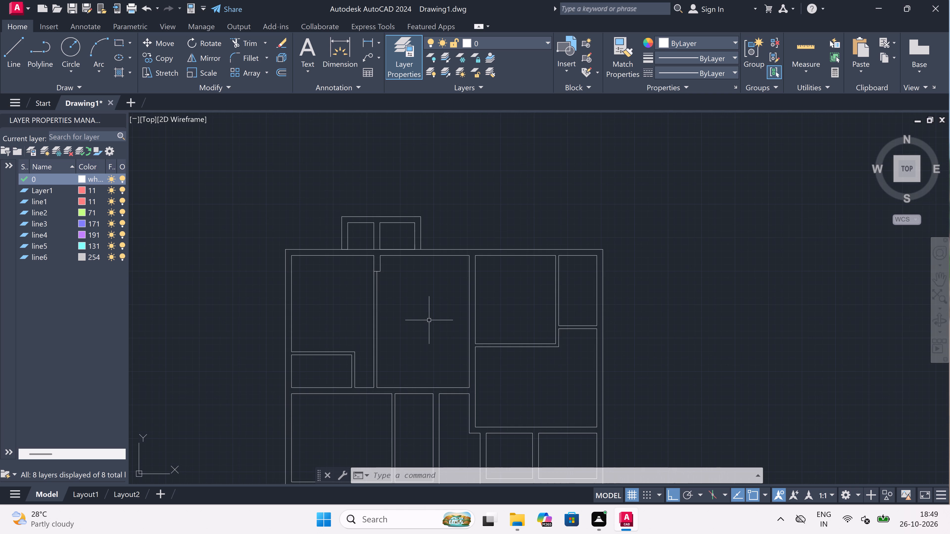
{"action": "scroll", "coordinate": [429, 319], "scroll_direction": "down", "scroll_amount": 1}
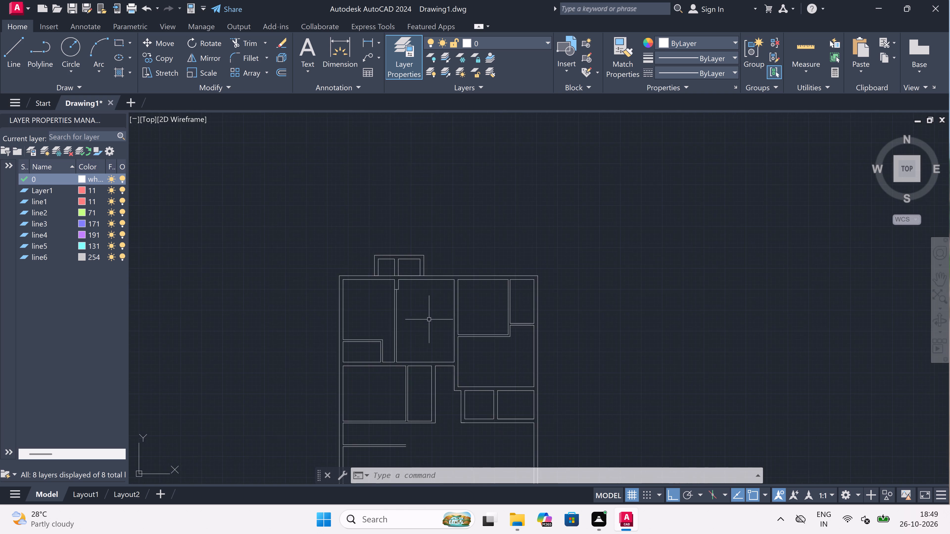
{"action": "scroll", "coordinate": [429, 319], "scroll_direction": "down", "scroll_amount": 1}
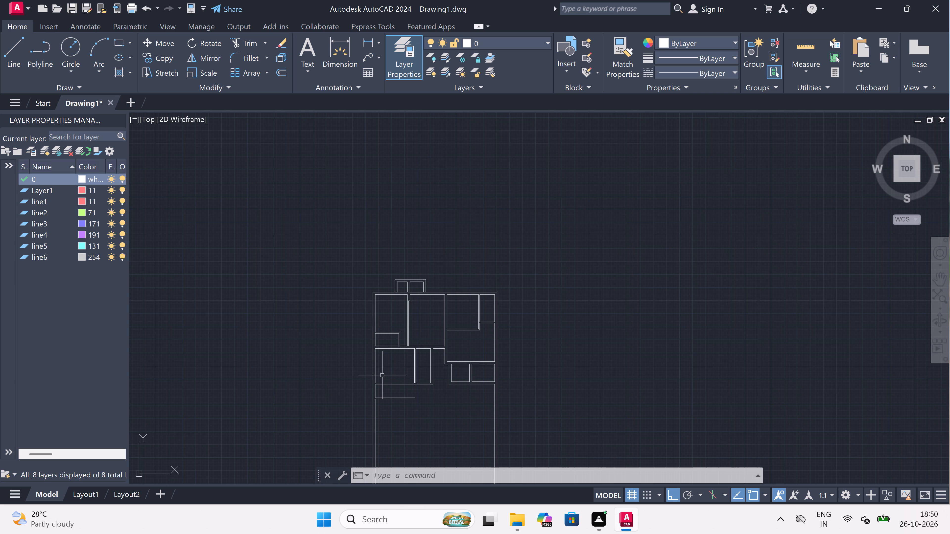
From the narrow lower-left room's top inner corner, draw through the outer wall, 1' beyond it, down level with the lower partition's bottom face, and back.
{"action": "scroll", "coordinate": [382, 375], "scroll_direction": "up", "scroll_amount": 1}
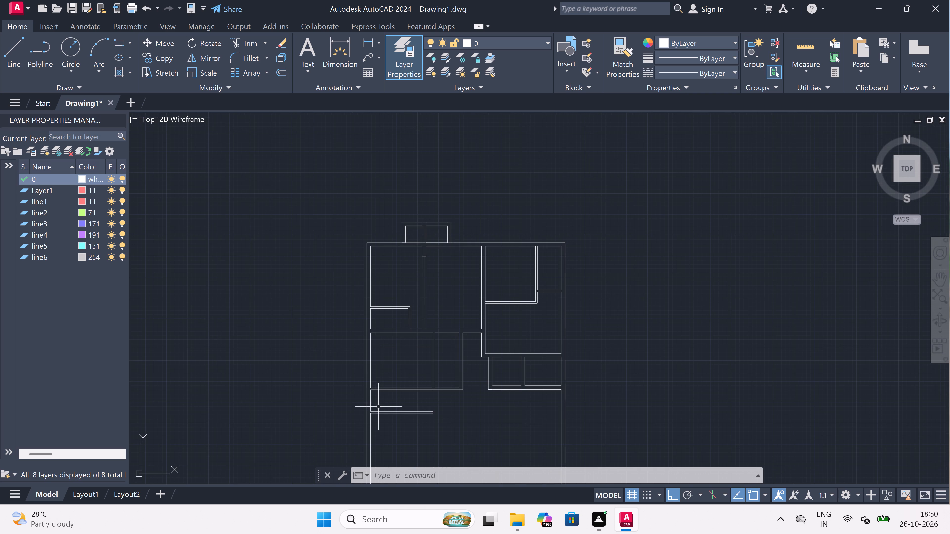
{"action": "scroll", "coordinate": [379, 407], "scroll_direction": "up", "scroll_amount": 1}
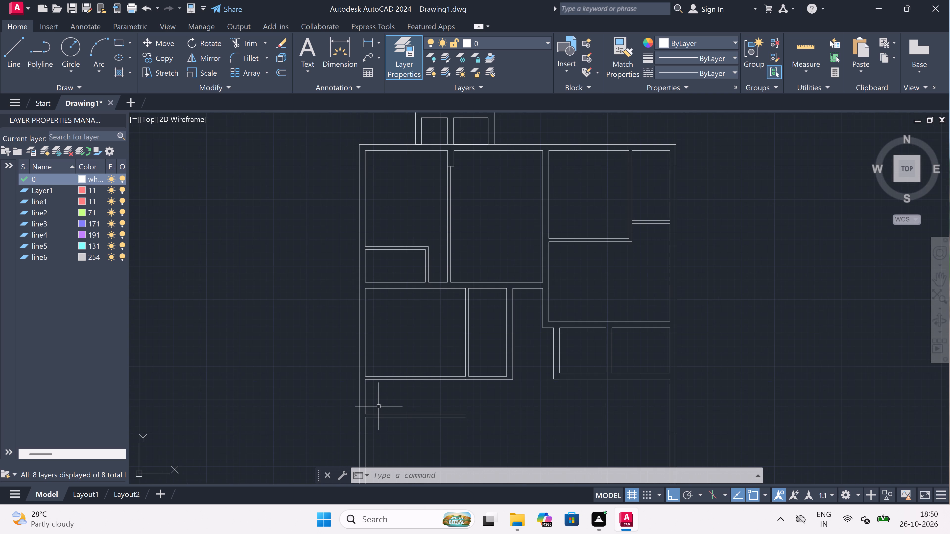
{"action": "scroll", "coordinate": [374, 410], "scroll_direction": "up", "scroll_amount": 2}
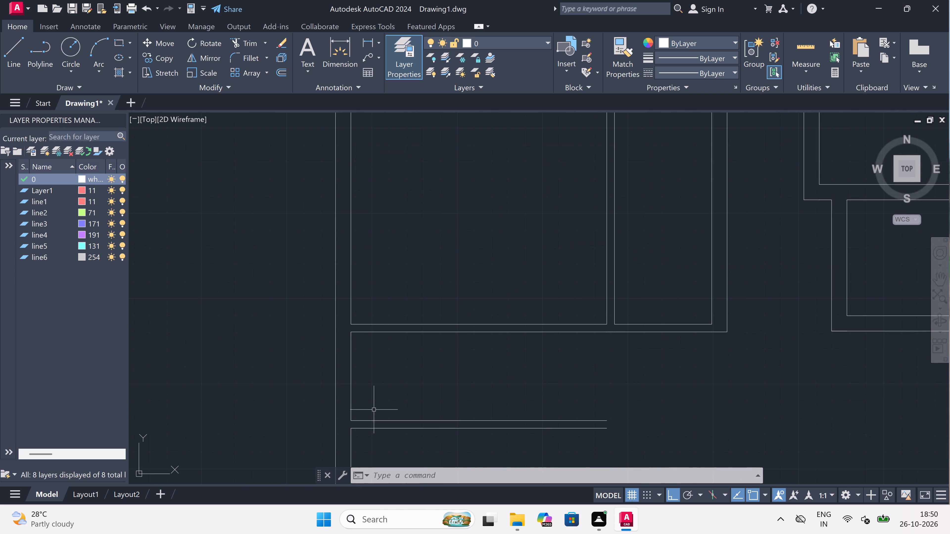
{"action": "type", "text": "l"}
{"action": "key", "text": "space"}
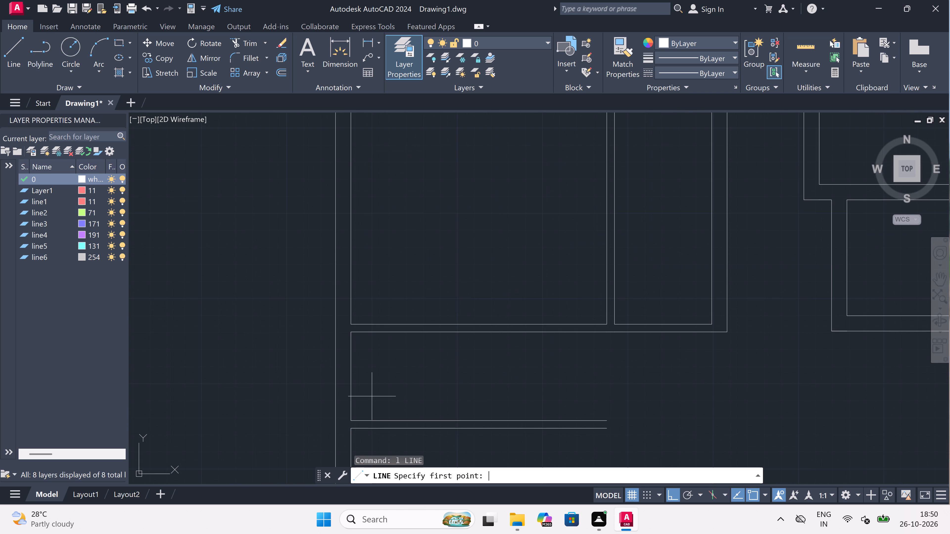
{"action": "left_click", "coordinate": [349, 333]}
{"action": "left_click", "coordinate": [335, 331]}
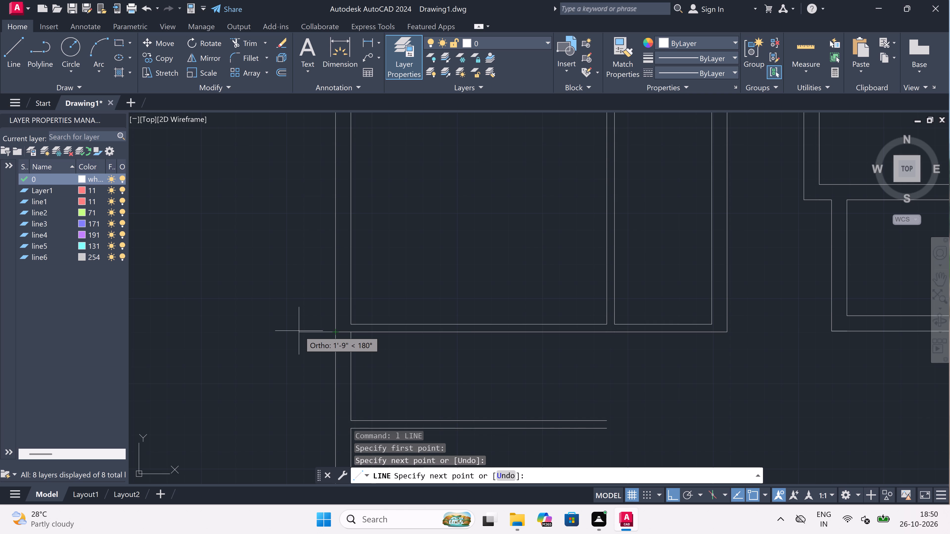
{"action": "type", "text": "1'"}
{"action": "key", "text": "space"}
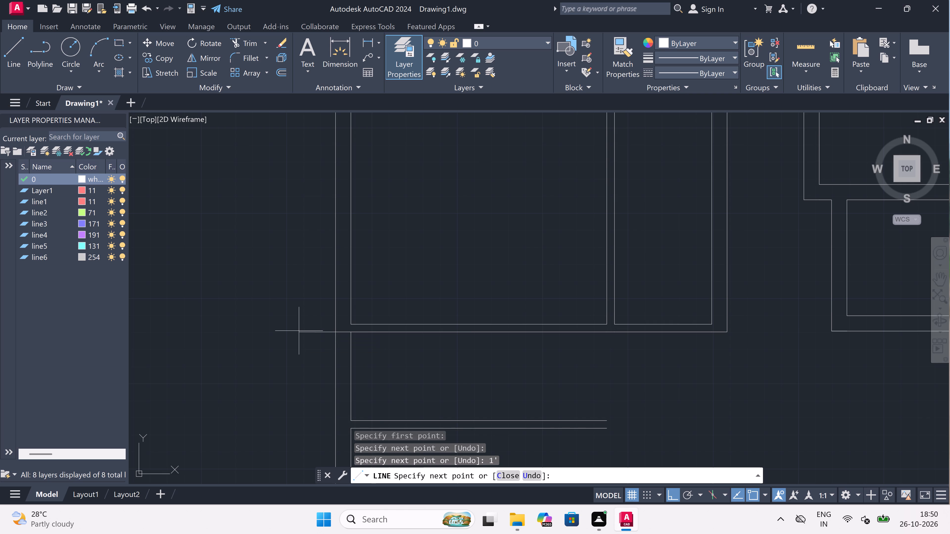
{"action": "scroll", "coordinate": [303, 408], "scroll_direction": "down", "scroll_amount": 2}
{"action": "scroll", "coordinate": [299, 438], "scroll_direction": "up", "scroll_amount": 1}
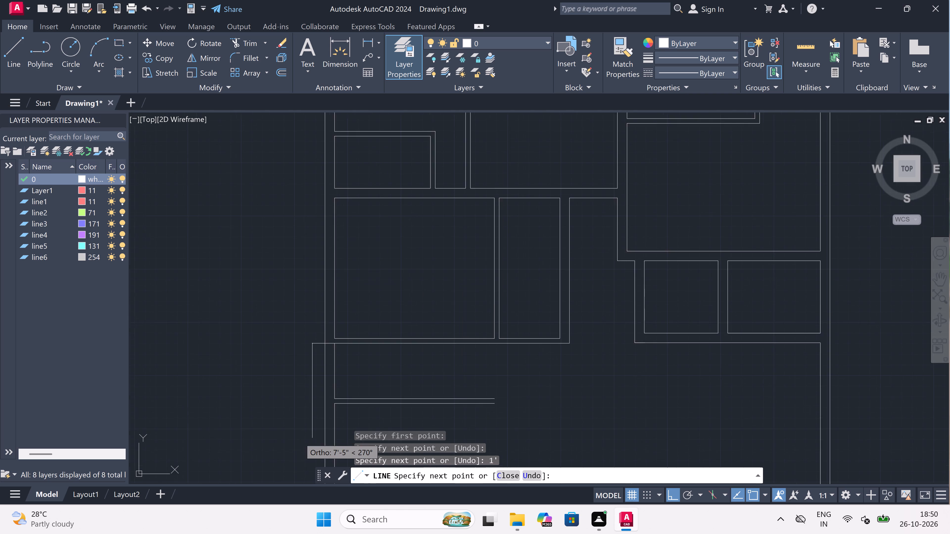
{"action": "scroll", "coordinate": [299, 438], "scroll_direction": "up", "scroll_amount": 1}
{"action": "scroll", "coordinate": [324, 373], "scroll_direction": "up", "scroll_amount": 1}
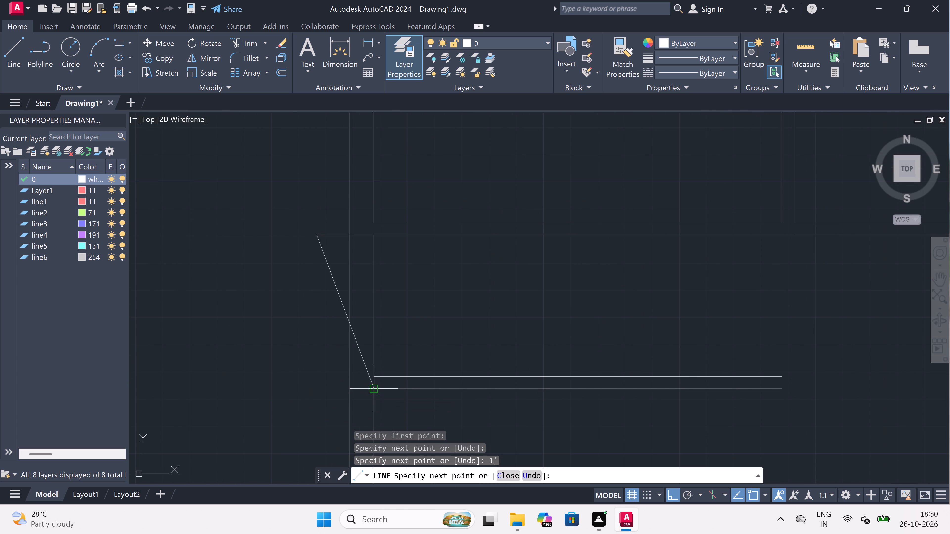
{"action": "left_click", "coordinate": [320, 387]}
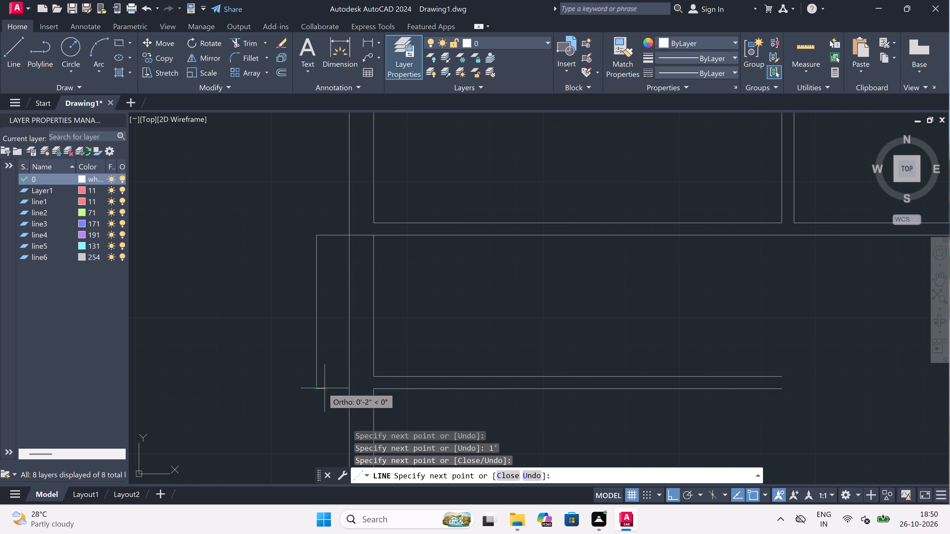
{"action": "left_click", "coordinate": [349, 392]}
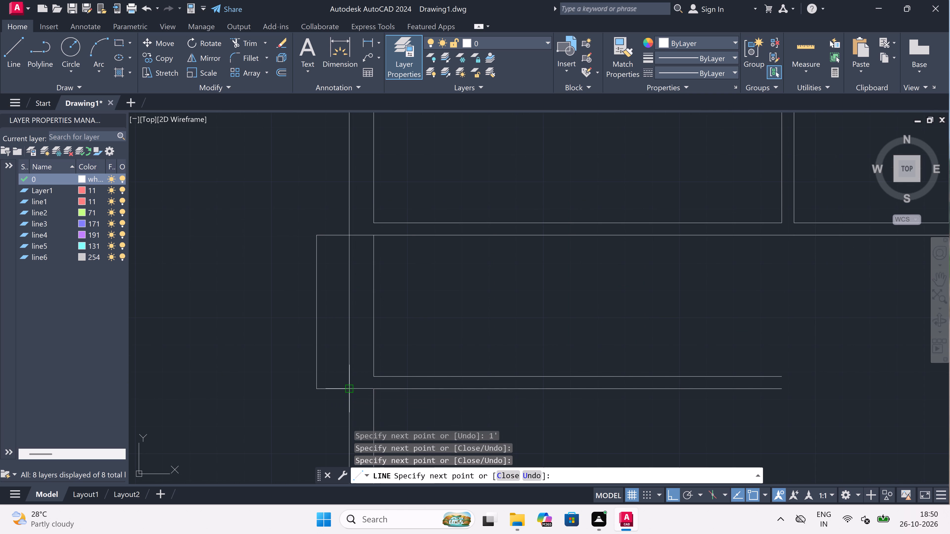
{"action": "key", "text": "Escape"}
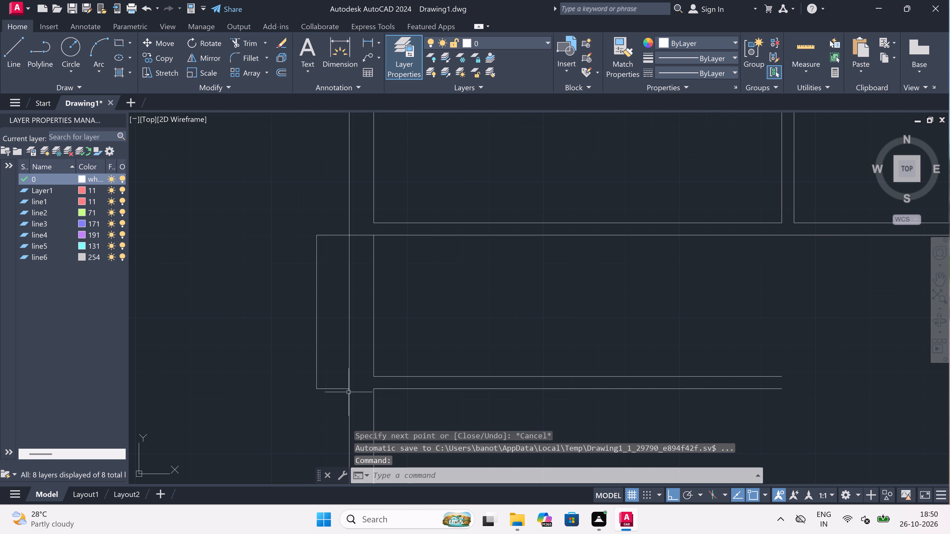
From the bottom-left inner corner of the room above the lower-left projection, draw left through the outer wall, flush with that projection, and 4'3" up.
{"action": "scroll", "coordinate": [349, 392], "scroll_direction": "down", "scroll_amount": 2}
{"action": "scroll", "coordinate": [348, 342], "scroll_direction": "up", "scroll_amount": 1}
{"action": "scroll", "coordinate": [355, 314], "scroll_direction": "up", "scroll_amount": 1}
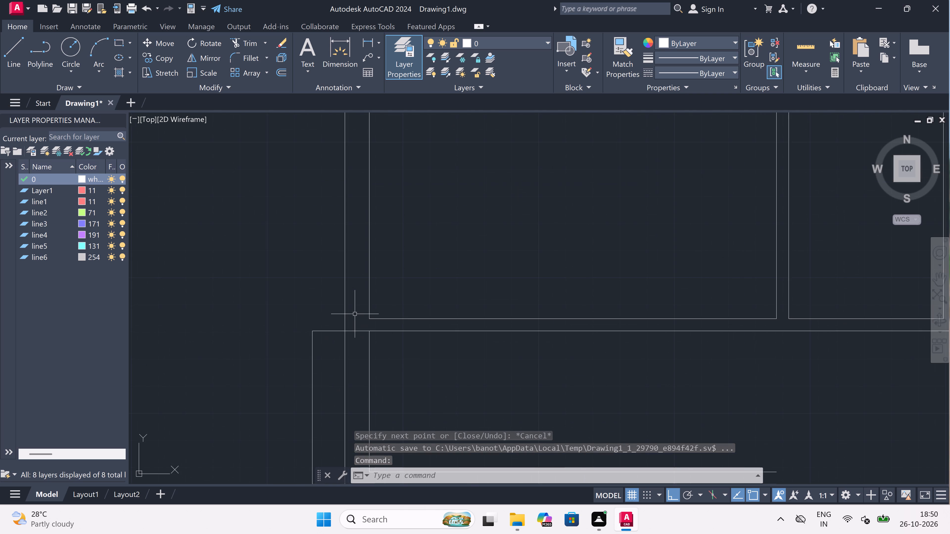
{"action": "key", "text": "space"}
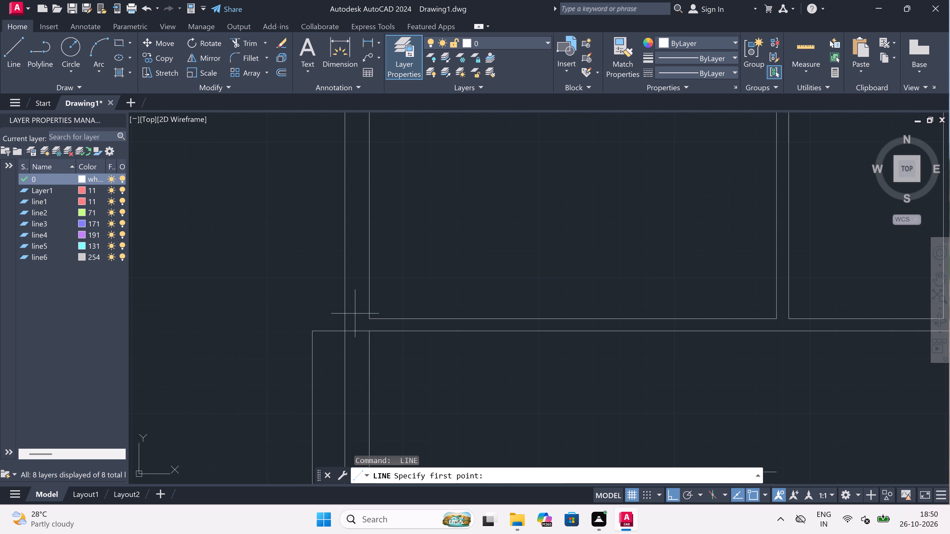
{"action": "left_click", "coordinate": [369, 317]}
{"action": "scroll", "coordinate": [320, 310], "scroll_direction": "up", "scroll_amount": 1}
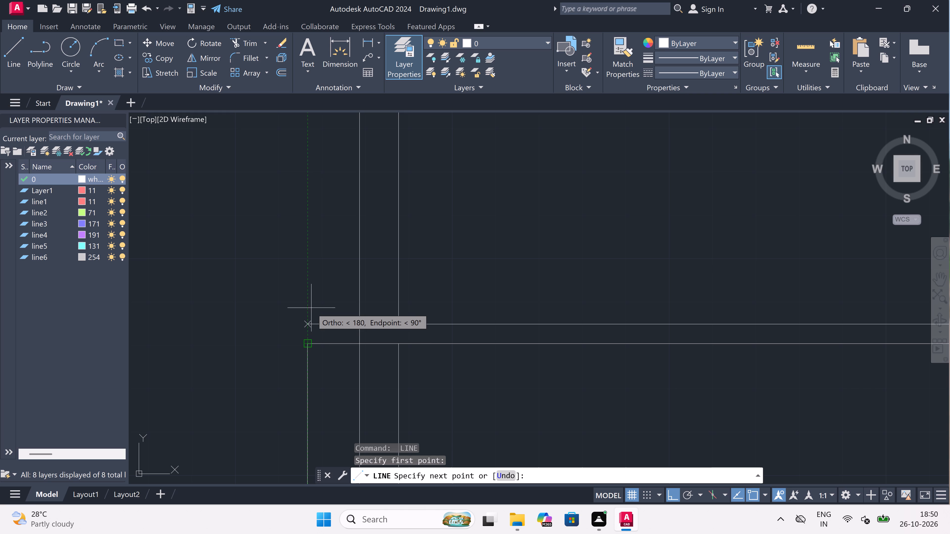
{"action": "left_click", "coordinate": [309, 320]}
{"action": "scroll", "coordinate": [316, 261], "scroll_direction": "down", "scroll_amount": 2}
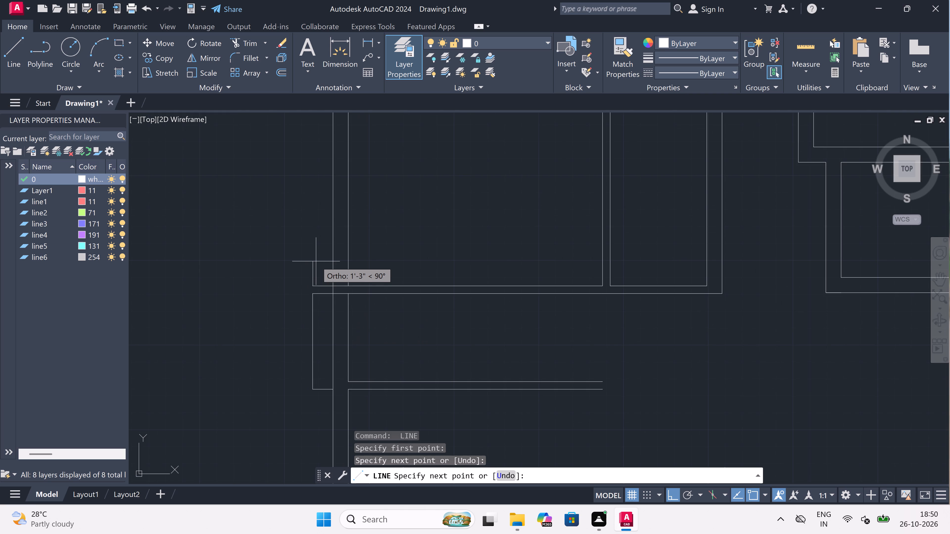
{"action": "scroll", "coordinate": [316, 261], "scroll_direction": "down", "scroll_amount": 2}
{"action": "scroll", "coordinate": [314, 242], "scroll_direction": "up", "scroll_amount": 2}
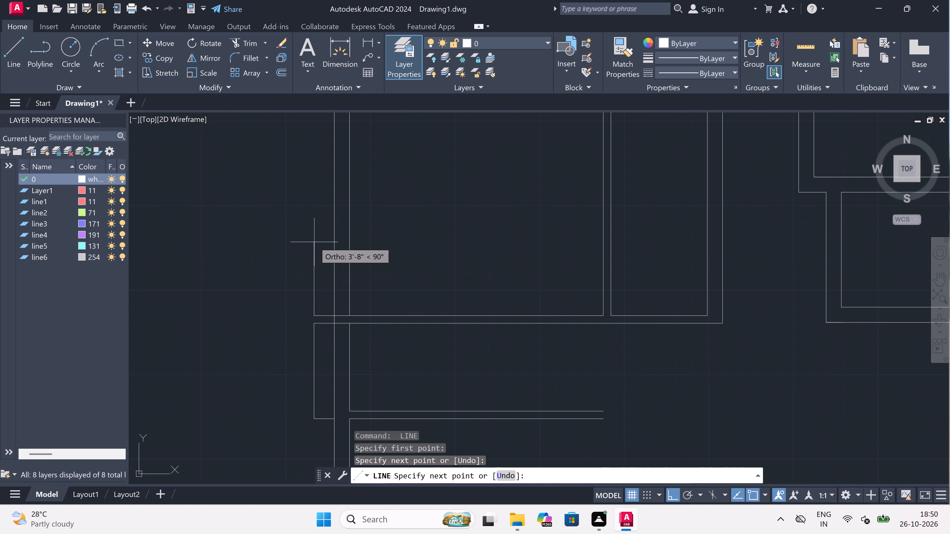
{"action": "scroll", "coordinate": [314, 242], "scroll_direction": "up", "scroll_amount": 1}
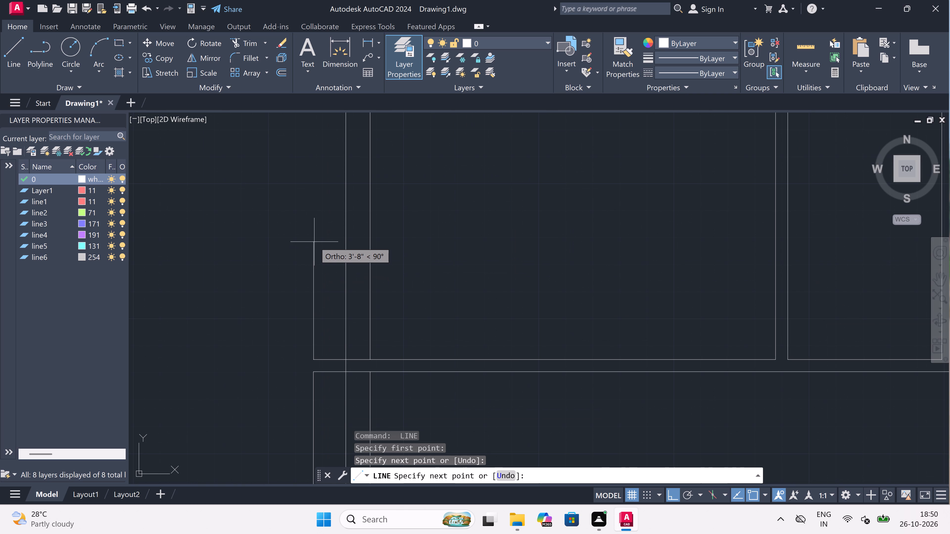
{"action": "type", "text": "4'"}
{"action": "key", "text": "3"}
{"action": "type", "text": "\""}
{"action": "key", "text": "space"}
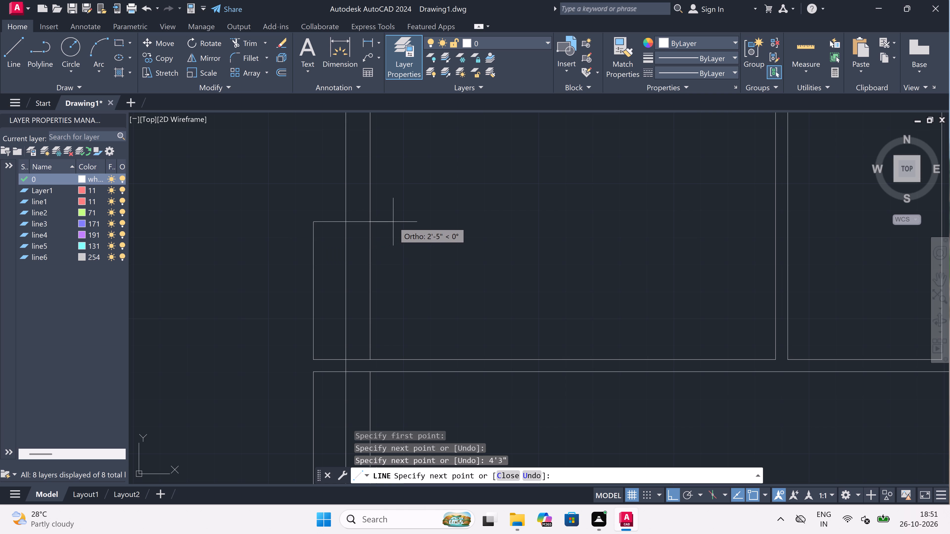
Continue the outline about 3' right into the room, 4.5" up, and back left to the outer wall's inner face.
{"action": "left_click", "coordinate": [413, 222]}
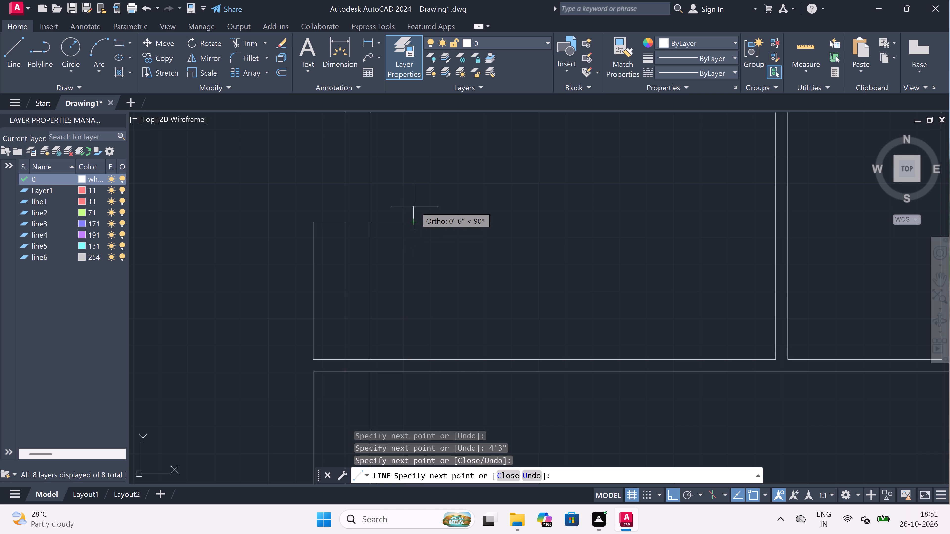
{"action": "type", "text": "4.5"}
{"action": "type", "text": "\""}
{"action": "key", "text": "space"}
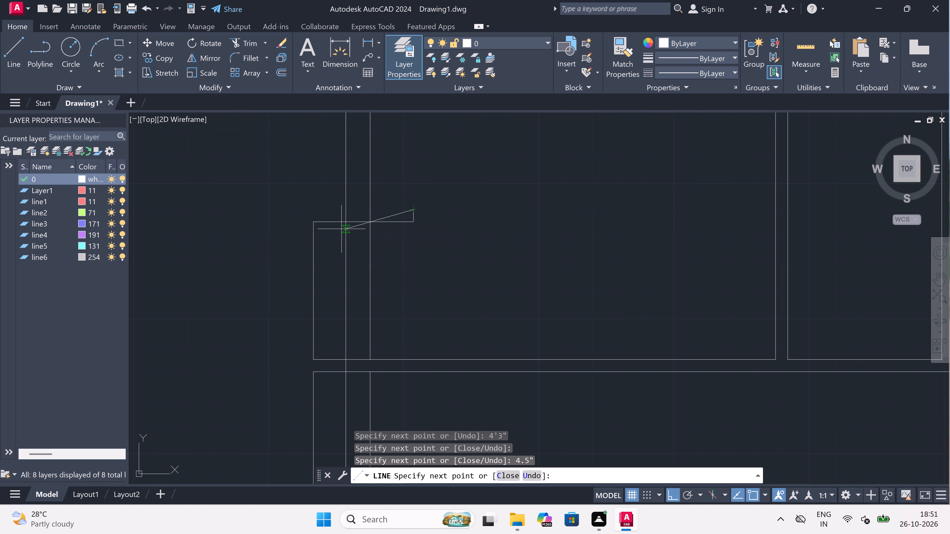
{"action": "left_click", "coordinate": [372, 210]}
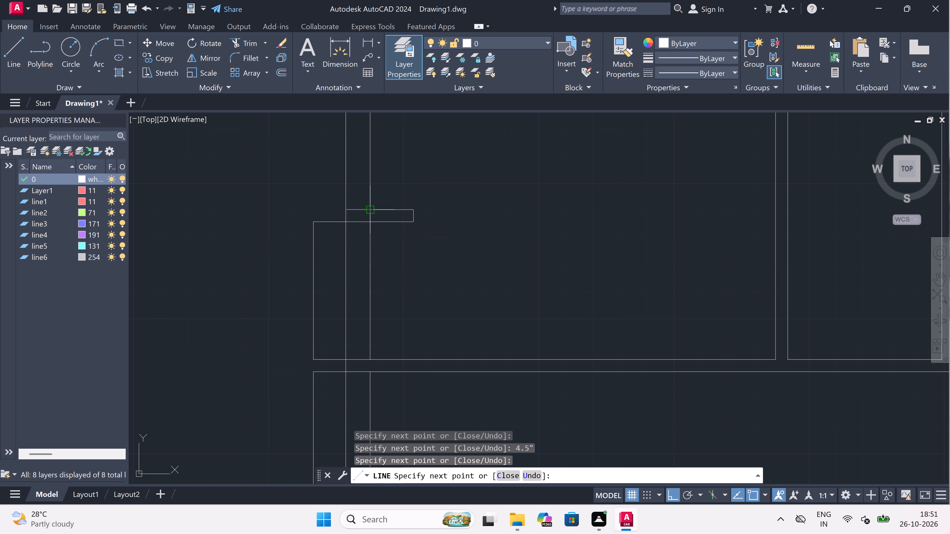
{"action": "key", "text": "Escape"}
Trim both outer wall face lines where they cross the opening of the new 4'3" left-side projection.
{"action": "type", "text": "tr"}
{"action": "key", "text": "space"}
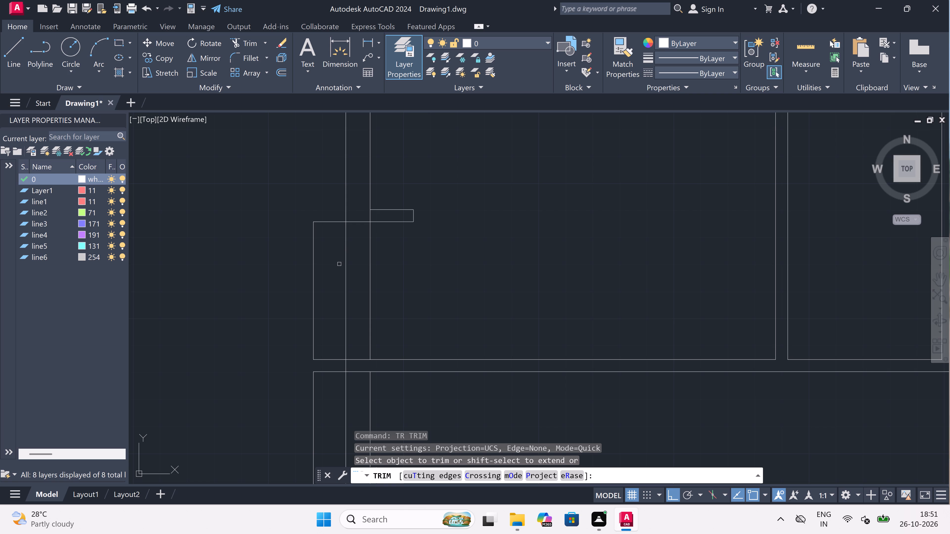
{"action": "left_click", "coordinate": [340, 263]}
{"action": "left_click", "coordinate": [406, 272]}
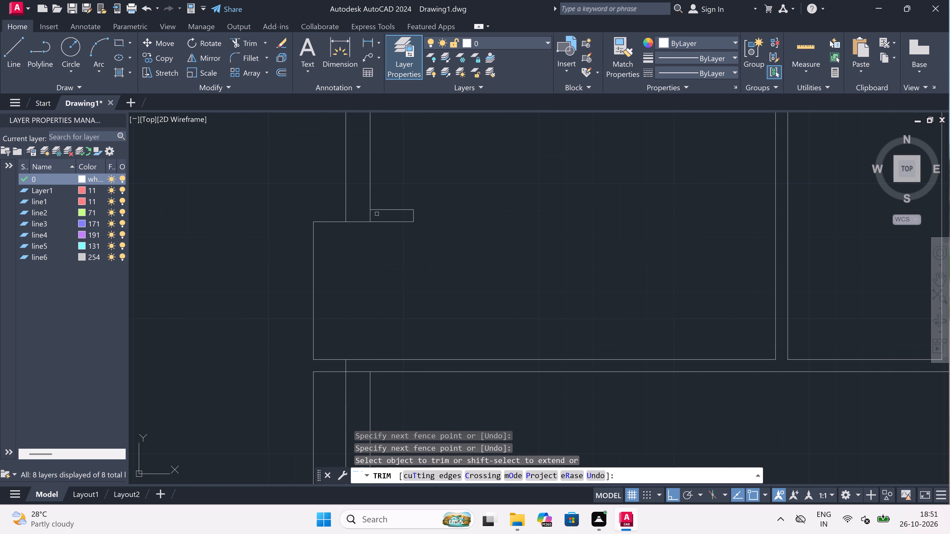
{"action": "scroll", "coordinate": [376, 213], "scroll_direction": "up", "scroll_amount": 1}
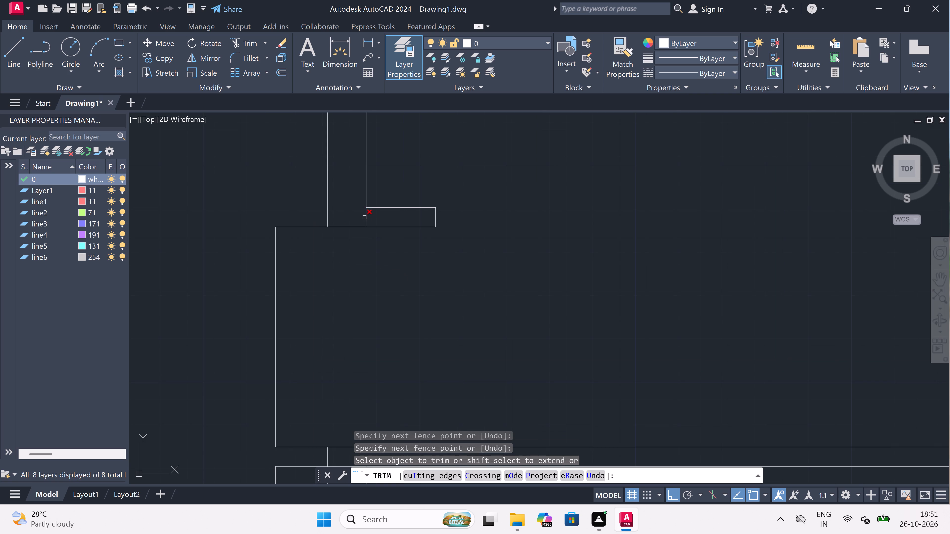
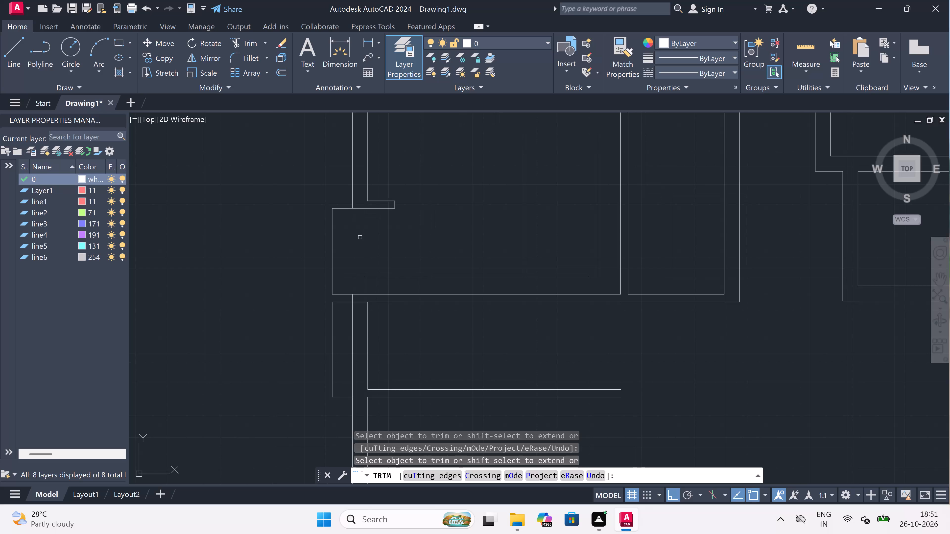
Trim the leftover piece of the outer wall face line inside the partition between the two left-side projections.
{"action": "scroll", "coordinate": [348, 291], "scroll_direction": "down", "scroll_amount": 1}
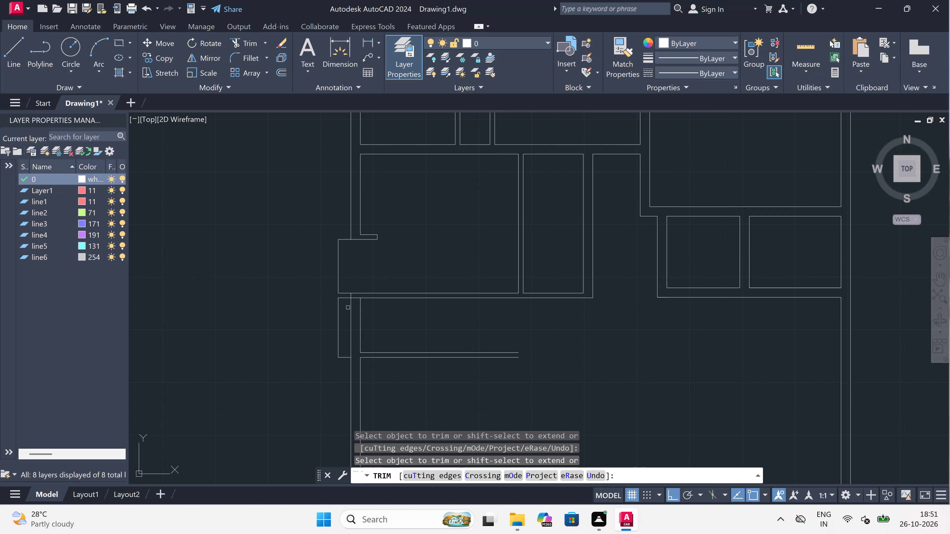
{"action": "scroll", "coordinate": [349, 315], "scroll_direction": "up", "scroll_amount": 2}
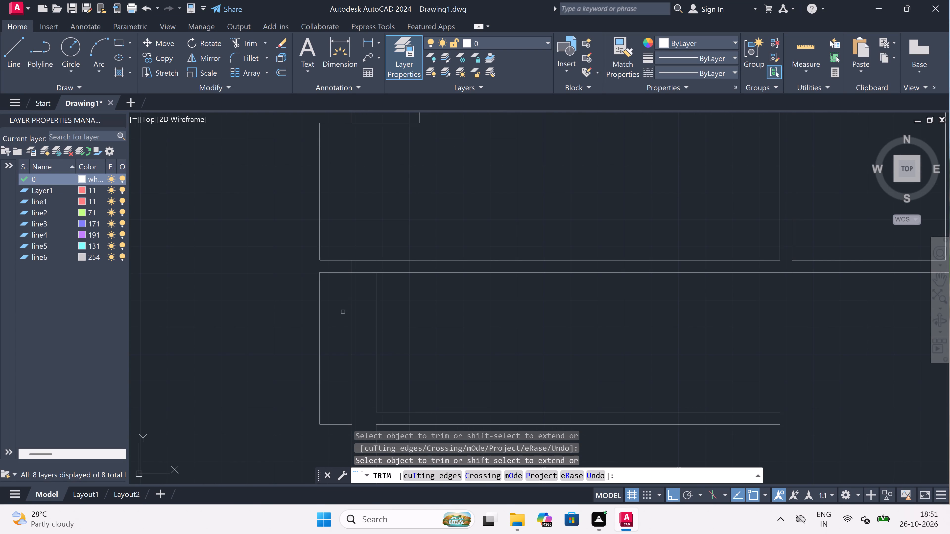
{"action": "scroll", "coordinate": [353, 267], "scroll_direction": "up", "scroll_amount": 2}
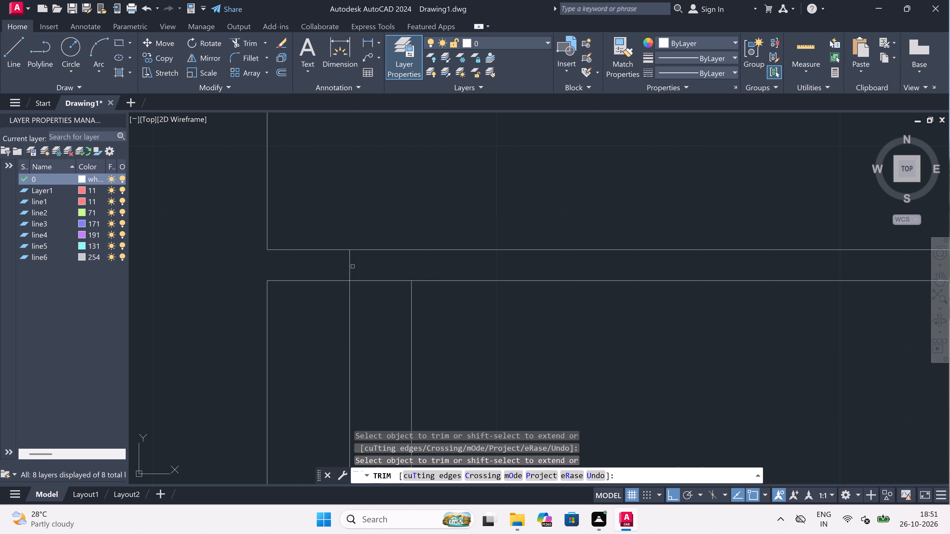
{"action": "left_click", "coordinate": [352, 265]}
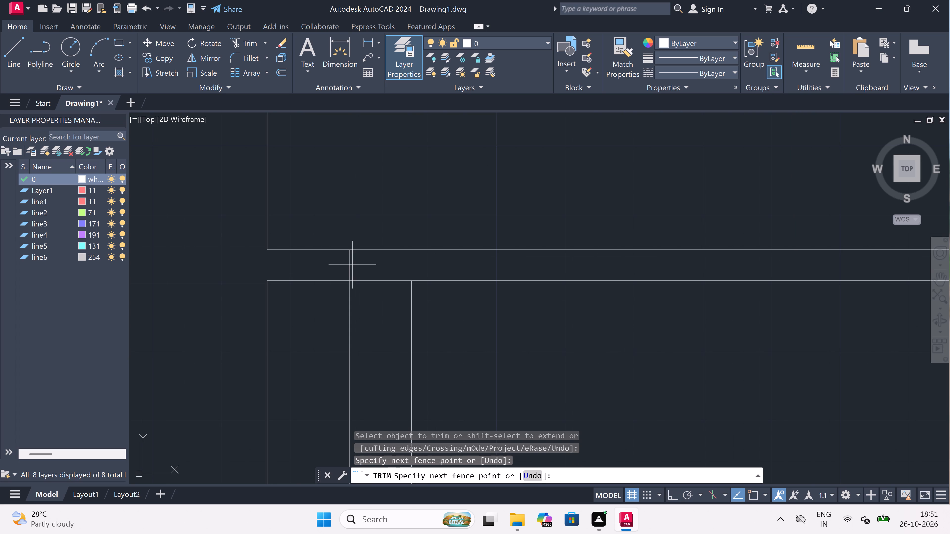
{"action": "left_click", "coordinate": [336, 268]}
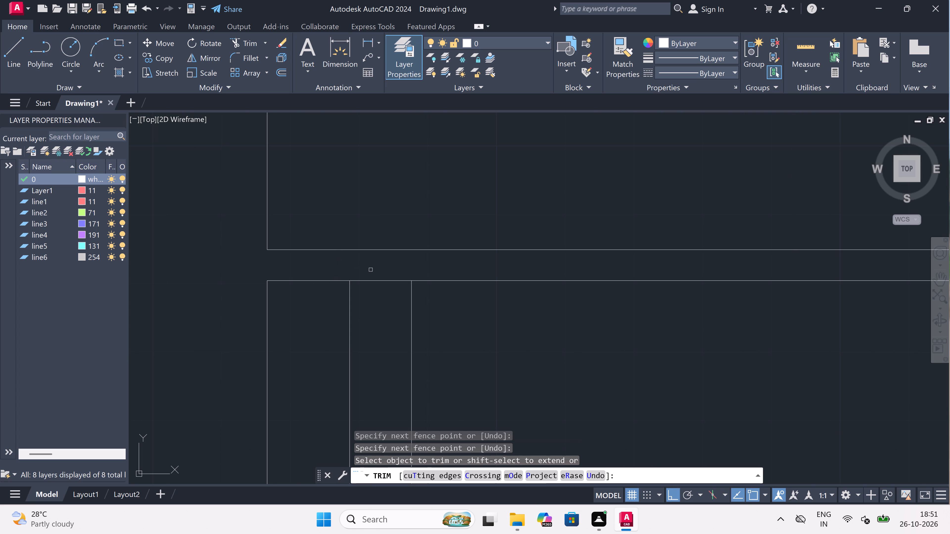
{"action": "scroll", "coordinate": [371, 270], "scroll_direction": "down", "scroll_amount": 1}
{"action": "key", "text": "Escape"}
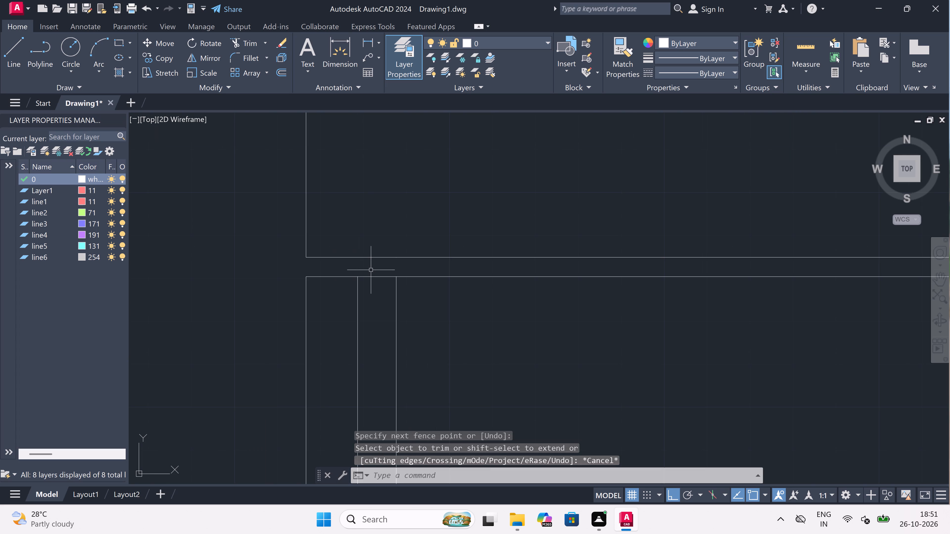
From the bottom-left inner corner of the narrow lower-left room, draw left to the projection's outer line and 4.5" back right.
{"action": "type", "text": "l"}
{"action": "key", "text": "space"}
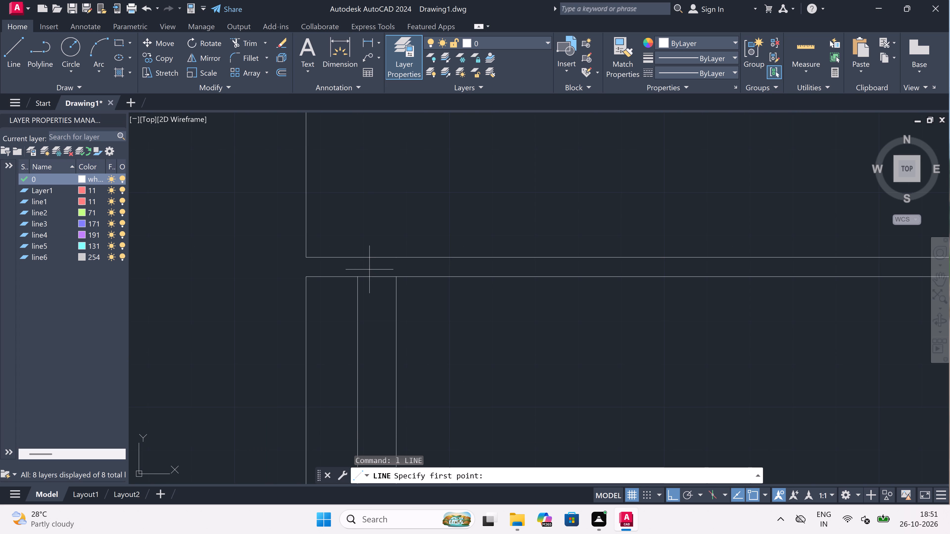
{"action": "scroll", "coordinate": [369, 267], "scroll_direction": "down", "scroll_amount": 3}
{"action": "scroll", "coordinate": [369, 267], "scroll_direction": "up", "scroll_amount": 2}
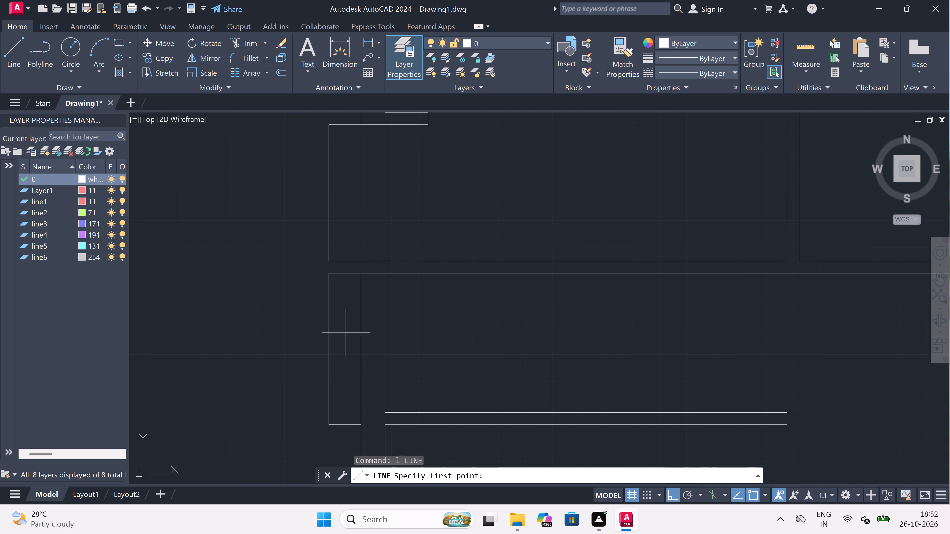
{"action": "scroll", "coordinate": [341, 361], "scroll_direction": "down", "scroll_amount": 2}
{"action": "scroll", "coordinate": [340, 377], "scroll_direction": "up", "scroll_amount": 3}
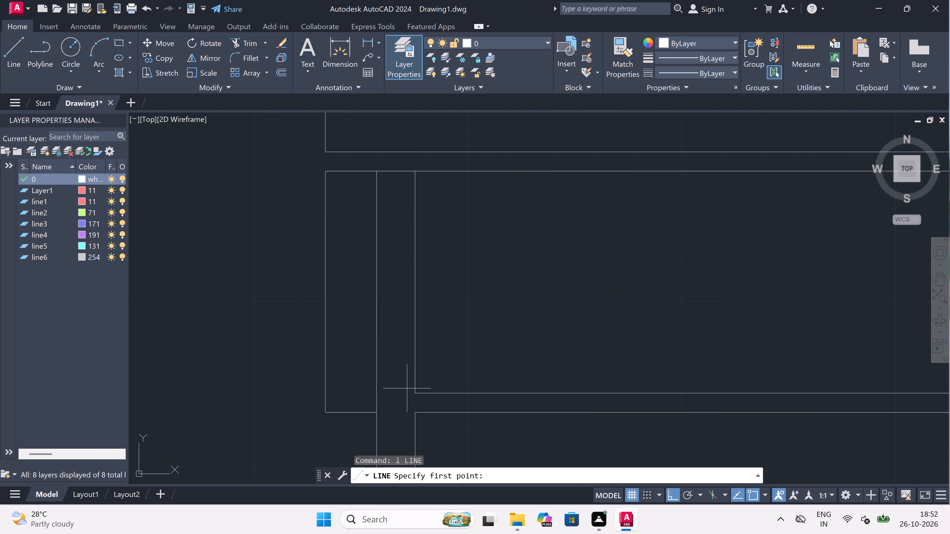
{"action": "left_click", "coordinate": [414, 396]}
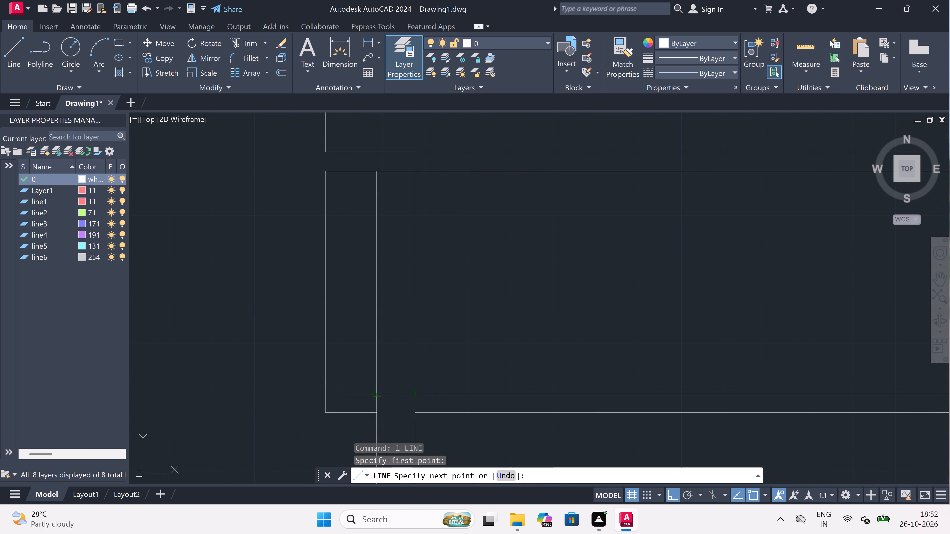
{"action": "left_click", "coordinate": [327, 393]}
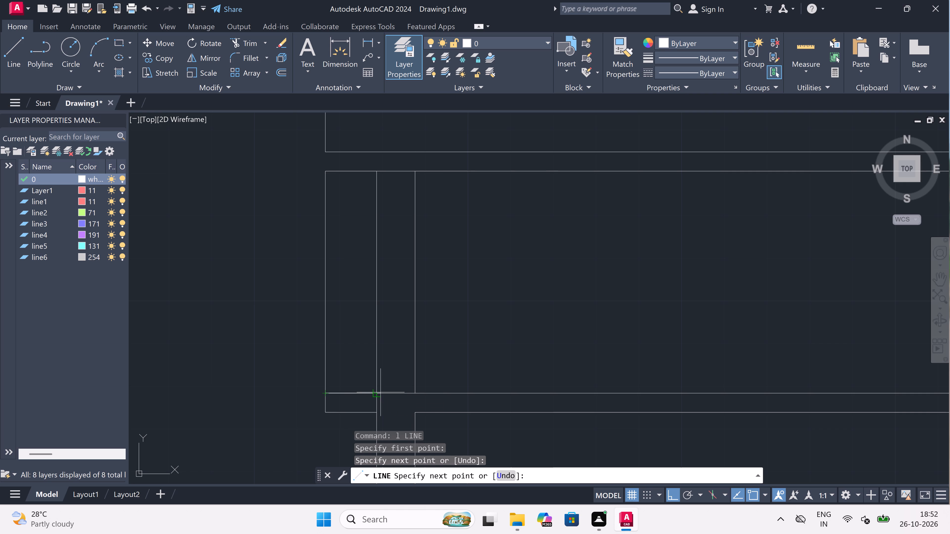
{"action": "type", "text": "4.5"}
{"action": "type", "text": "\""}
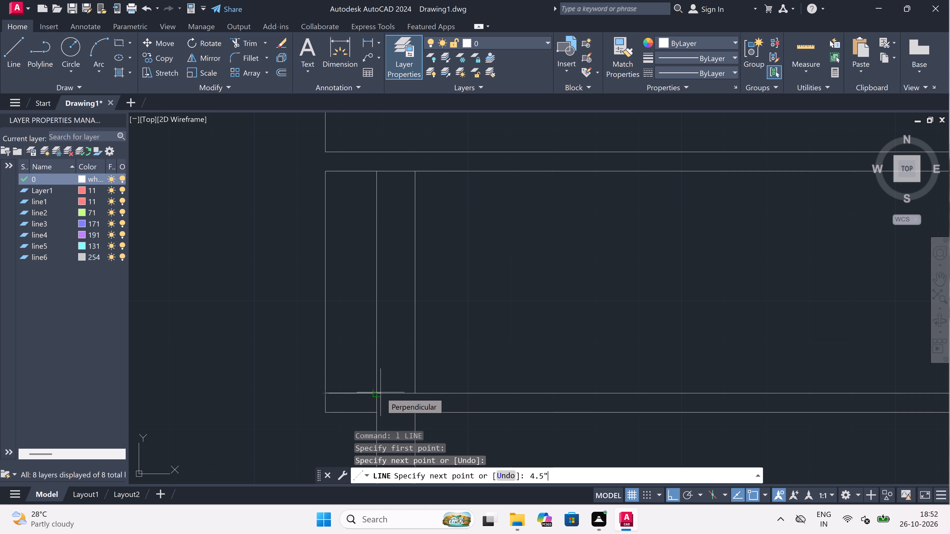
{"action": "key", "text": "space"}
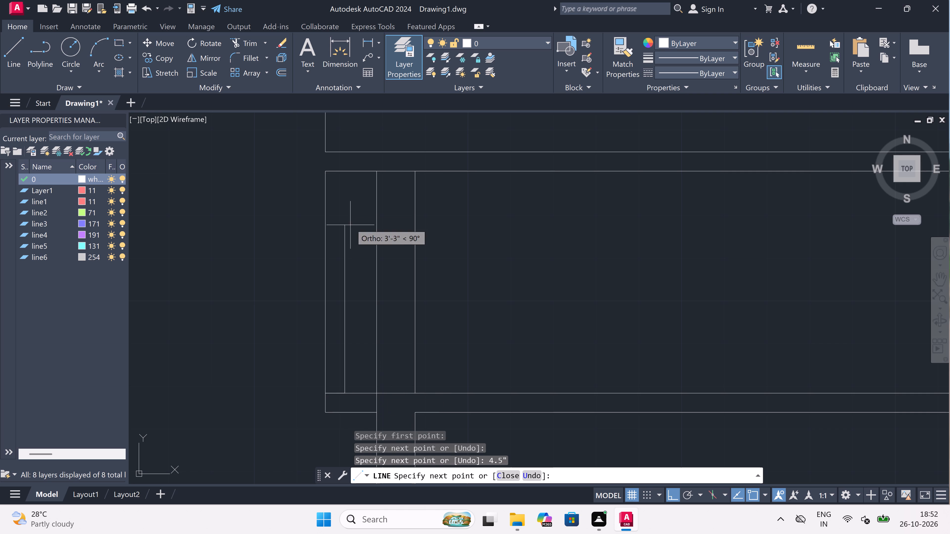
Continue the line straight up as the inner wall face, across the partition to the upper projection's top edge.
{"action": "left_click", "coordinate": [344, 171]}
{"action": "scroll", "coordinate": [344, 171], "scroll_direction": "down", "scroll_amount": 5}
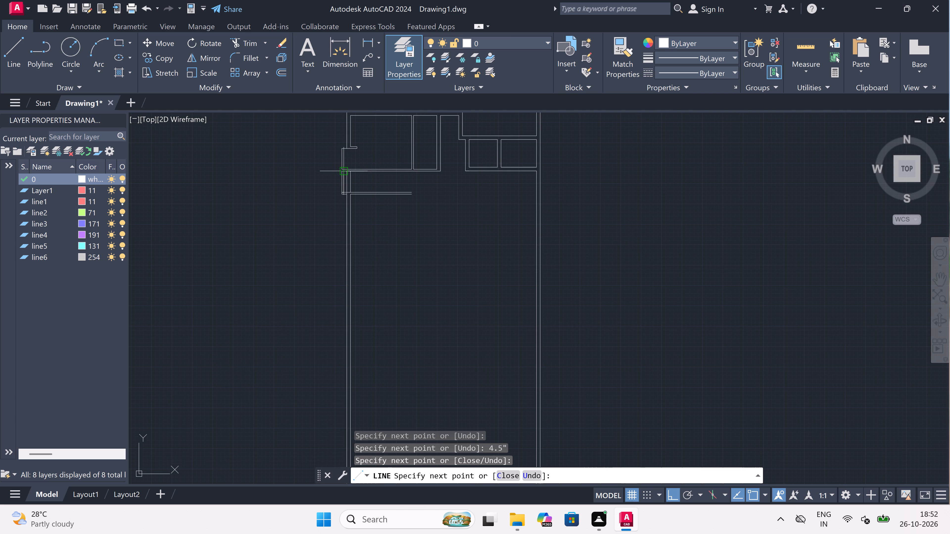
{"action": "scroll", "coordinate": [344, 150], "scroll_direction": "up", "scroll_amount": 4}
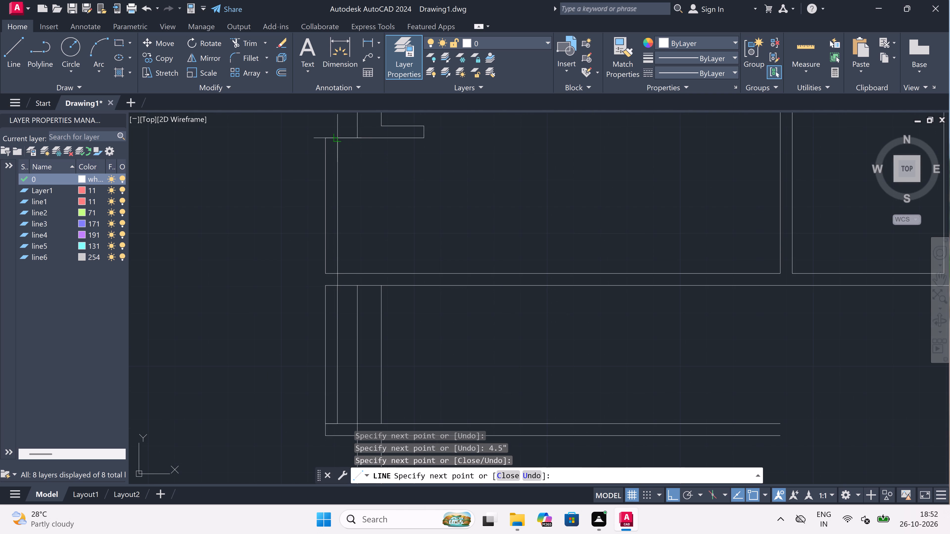
{"action": "left_click", "coordinate": [339, 136]}
{"action": "key", "text": "Escape"}
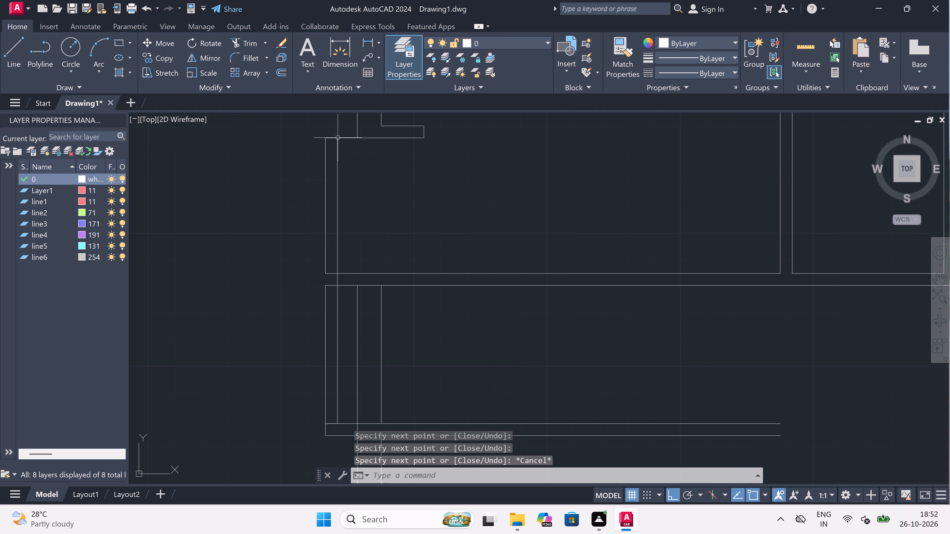
Extend the upper projection's outer line down across the partition to join the lower projection's outer line.
{"action": "type", "text": "ex"}
{"action": "key", "text": "space"}
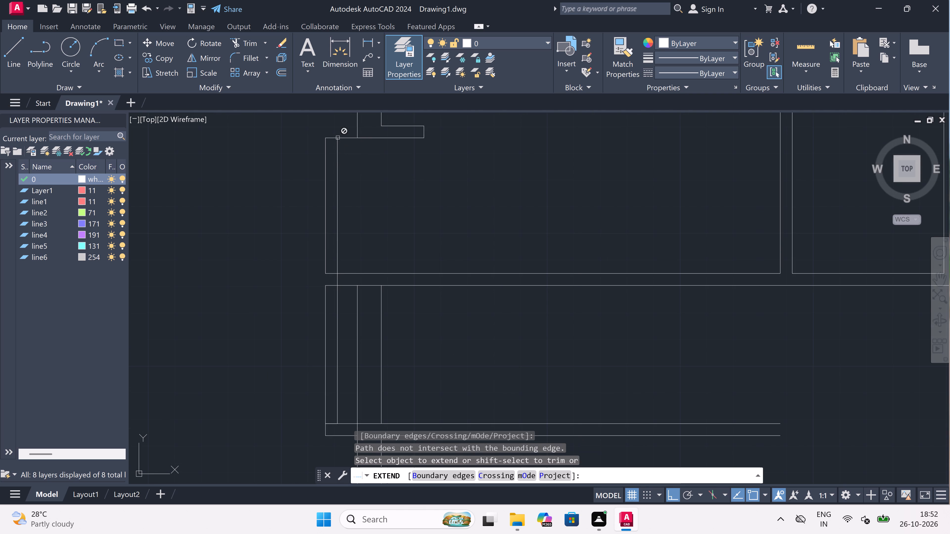
{"action": "left_click", "coordinate": [325, 249]}
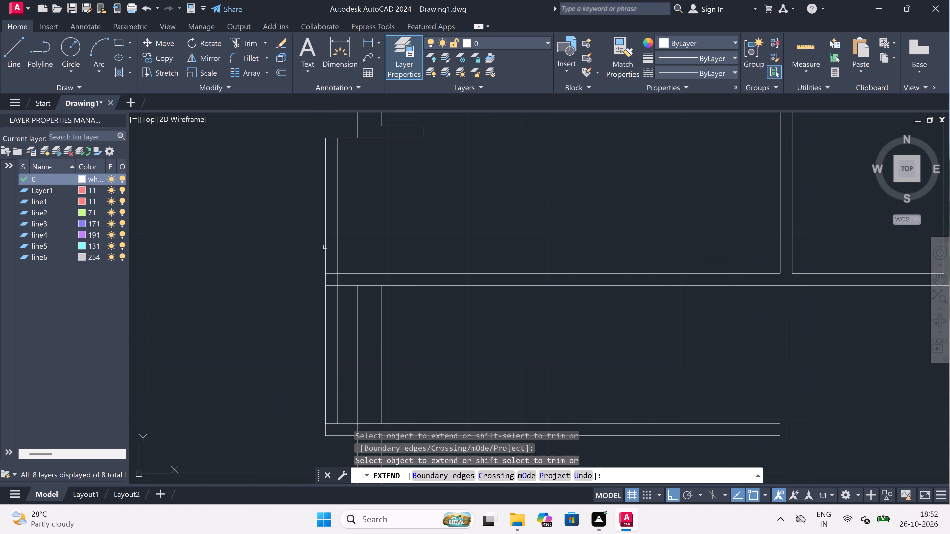
{"action": "key", "text": "Escape"}
Trim the horizontal lines inside the projections' new left wall, and its inner face line between the partition faces.
{"action": "type", "text": "tr"}
{"action": "key", "text": "space"}
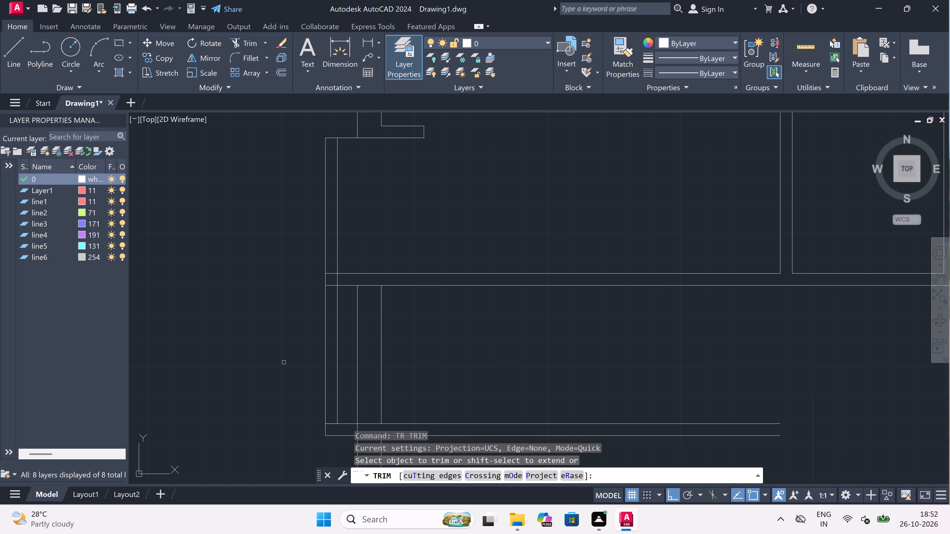
{"action": "left_click", "coordinate": [333, 432]}
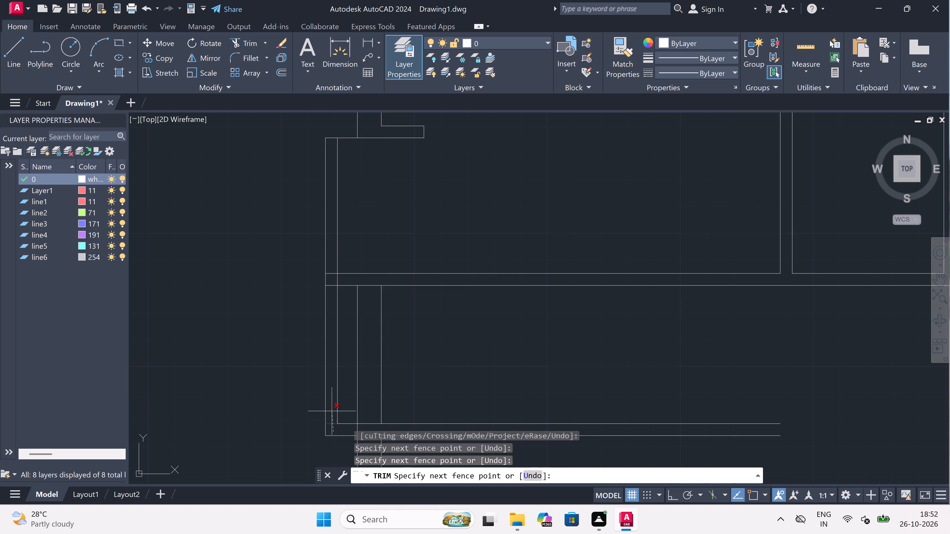
{"action": "left_click", "coordinate": [329, 199]}
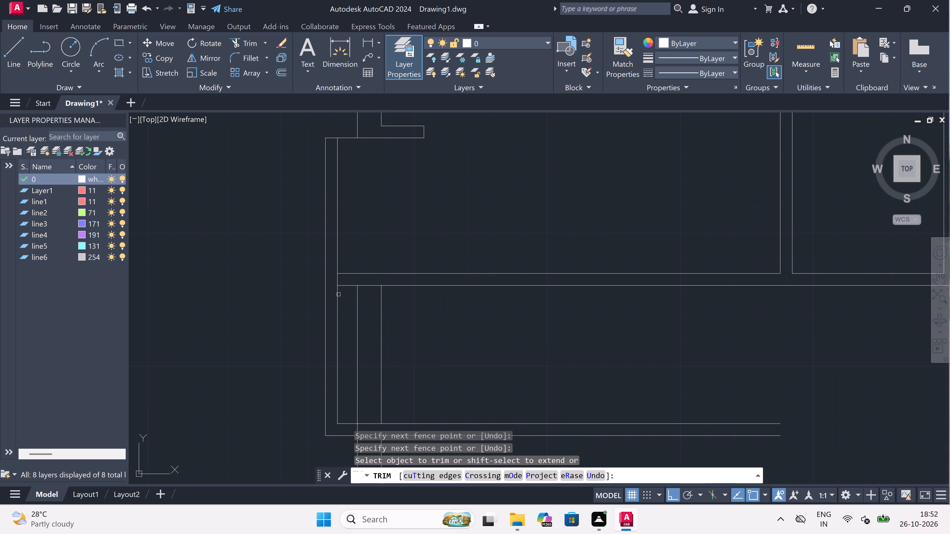
{"action": "left_click", "coordinate": [337, 284]}
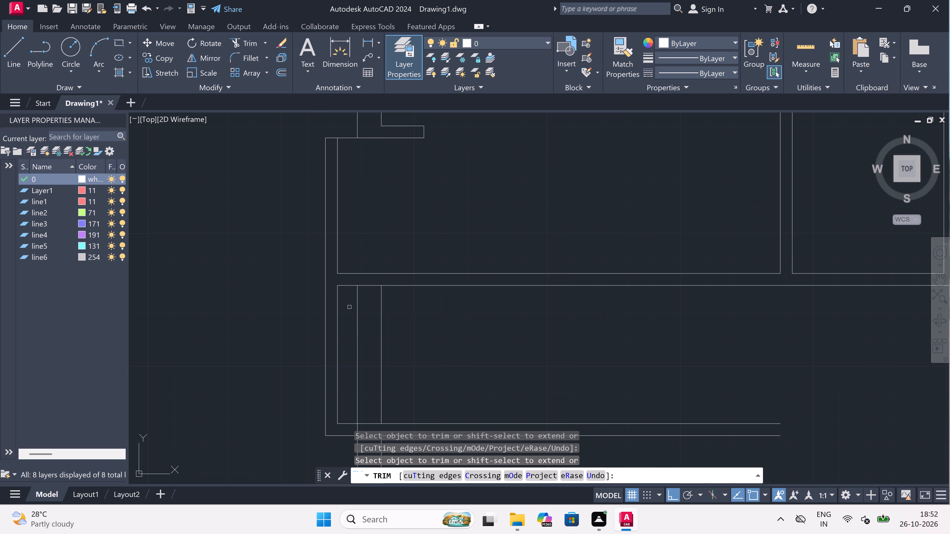
Trim both old outer wall face lines where they cross the lower projection's interior.
{"action": "left_click", "coordinate": [341, 349]}
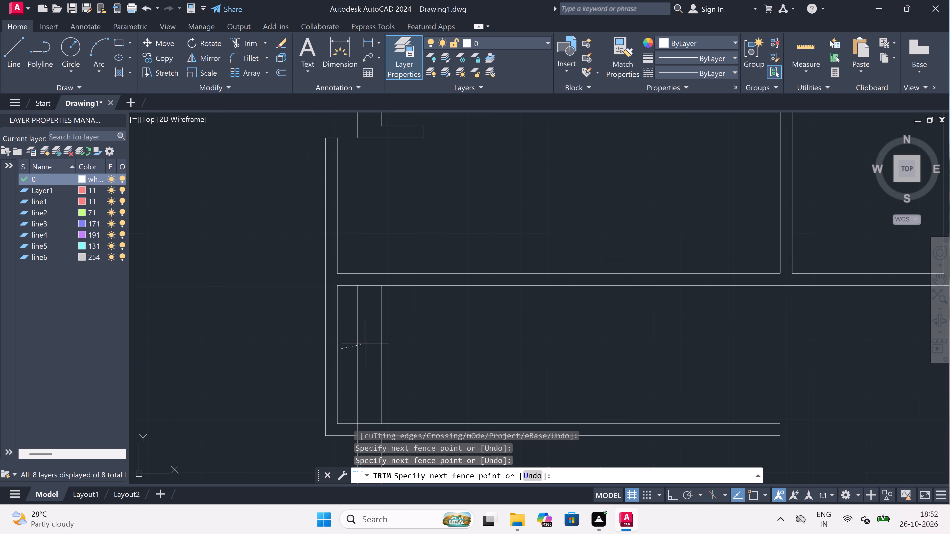
{"action": "scroll", "coordinate": [393, 340], "scroll_direction": "down", "scroll_amount": 2}
{"action": "scroll", "coordinate": [393, 340], "scroll_direction": "up", "scroll_amount": 2}
{"action": "left_click_drag", "start_coordinate": [393, 339], "coordinate": [393, 335]}
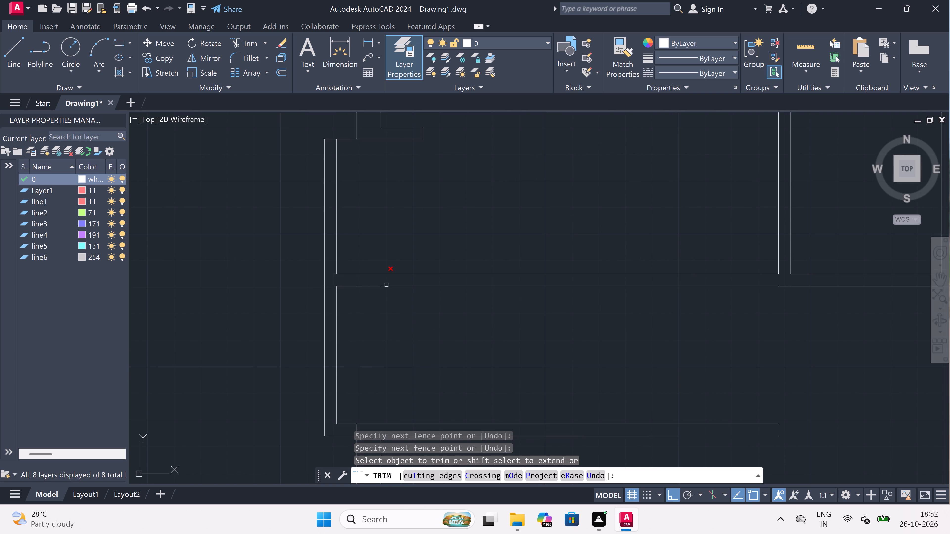
Trim the upper projection's top edge between the new left wall's outer and inner face lines.
{"action": "scroll", "coordinate": [380, 199], "scroll_direction": "down", "scroll_amount": 2}
{"action": "scroll", "coordinate": [374, 177], "scroll_direction": "up", "scroll_amount": 3}
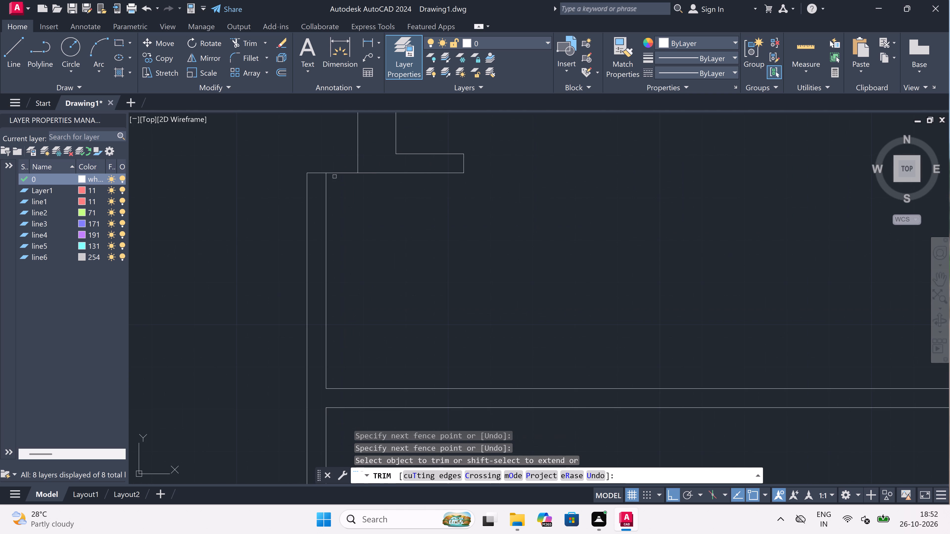
{"action": "scroll", "coordinate": [335, 150], "scroll_direction": "up", "scroll_amount": 3}
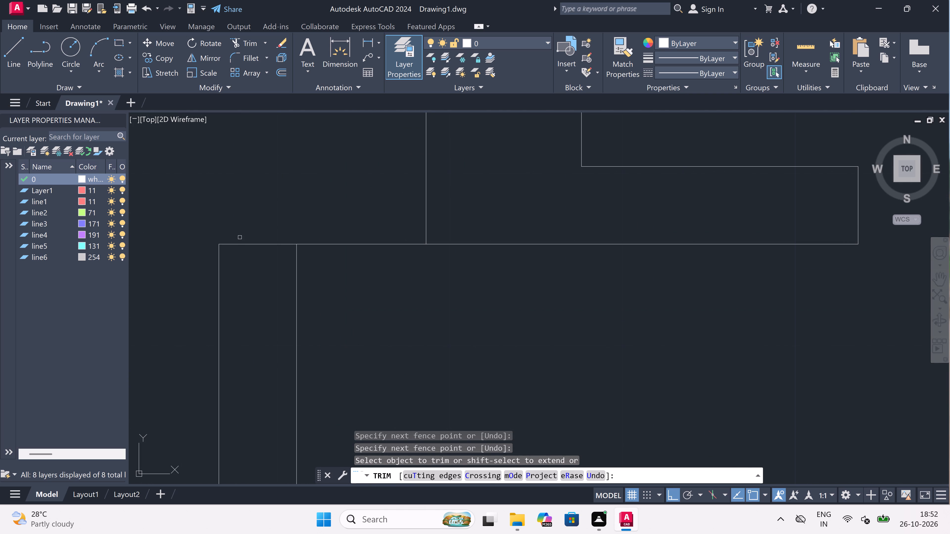
{"action": "left_click", "coordinate": [251, 246]}
{"action": "left_click", "coordinate": [252, 267]}
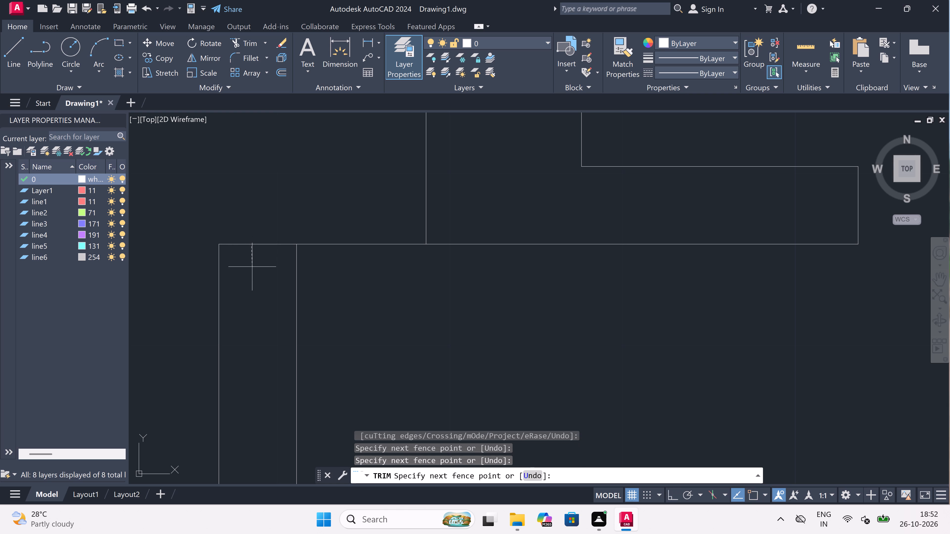
{"action": "left_click", "coordinate": [267, 209]}
{"action": "left_click", "coordinate": [256, 289]}
{"action": "scroll", "coordinate": [256, 288], "scroll_direction": "down", "scroll_amount": 5}
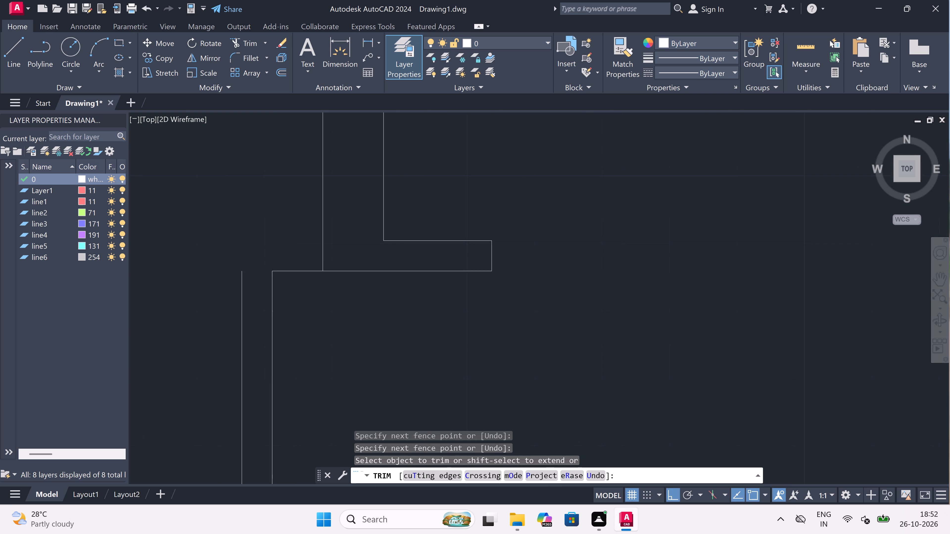
{"action": "scroll", "coordinate": [251, 262], "scroll_direction": "up", "scroll_amount": 4}
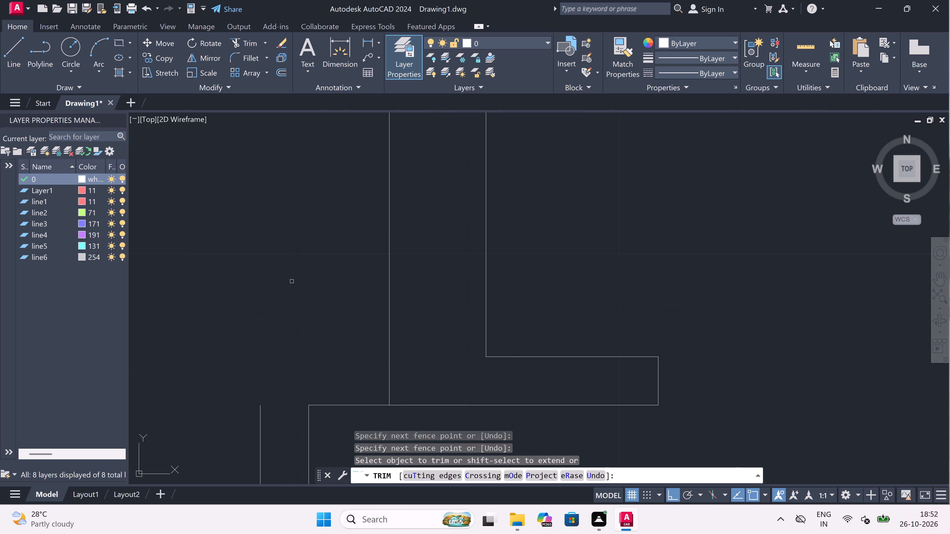
{"action": "key", "text": "Escape"}
From the short wall stub's upper inner corner, draw left in line with the projection's outer face and down to its top end.
{"action": "type", "text": "l"}
{"action": "key", "text": "space"}
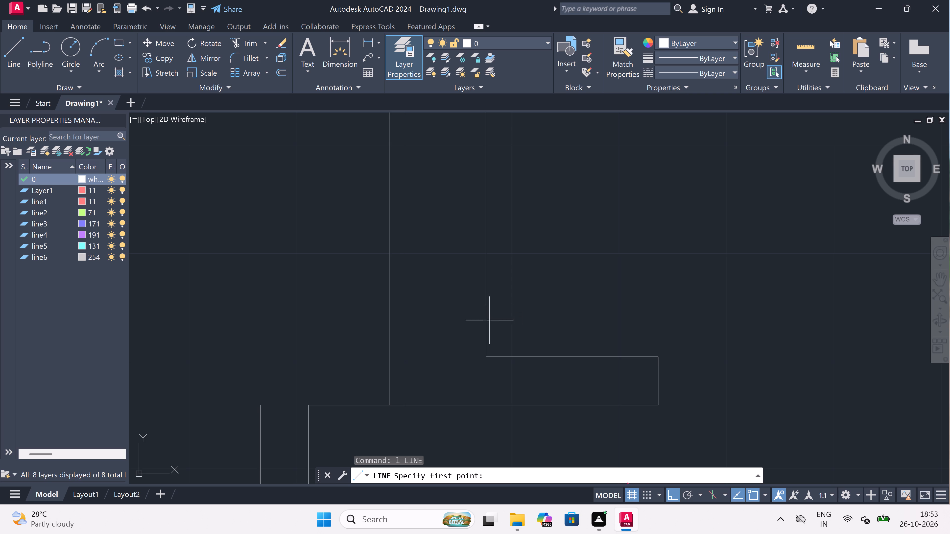
{"action": "left_click_drag", "start_coordinate": [488, 355], "coordinate": [484, 354]}
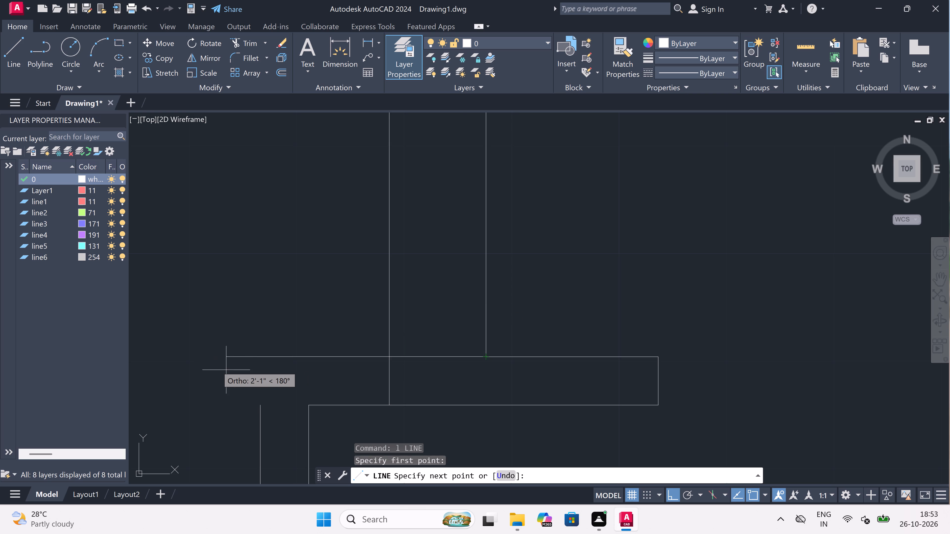
{"action": "left_click_drag", "start_coordinate": [258, 357], "coordinate": [258, 363]}
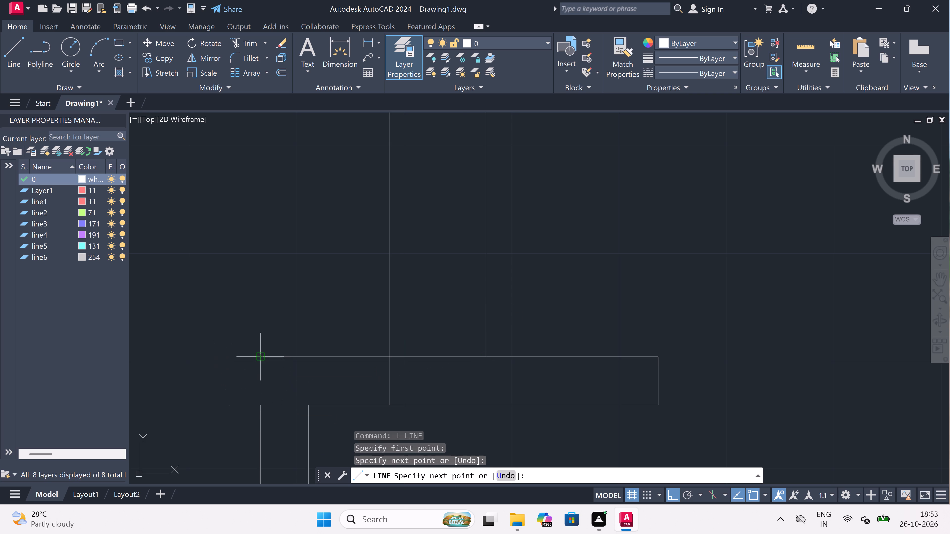
{"action": "left_click", "coordinate": [261, 406]}
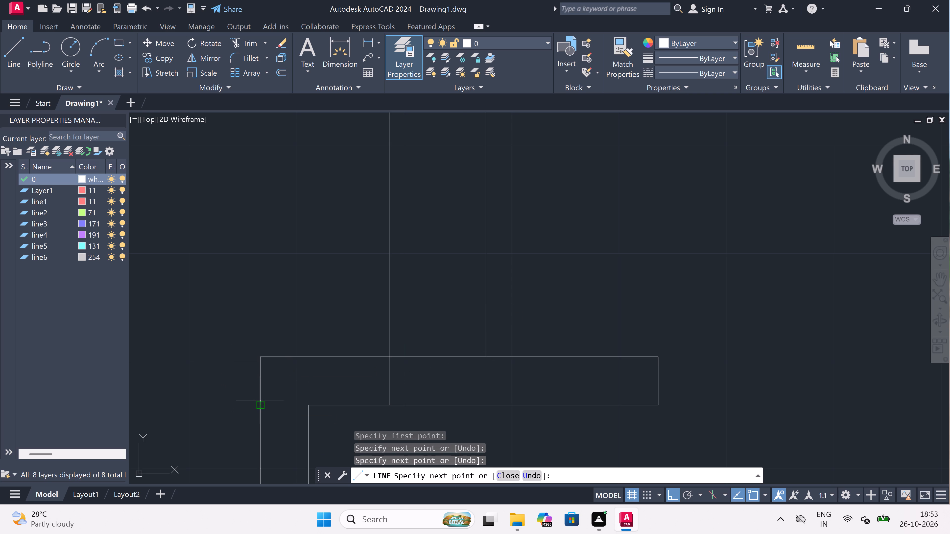
{"action": "key", "text": "Escape"}
Trim the outer wall face line inside the upper projection's top wall, and that wall's upper edge between the vertical wall faces.
{"action": "type", "text": "tr"}
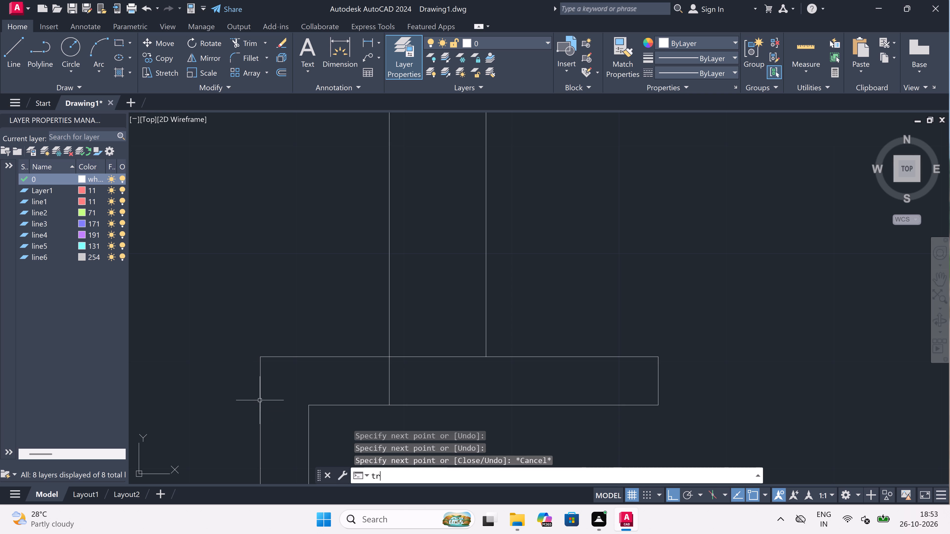
{"action": "key", "text": "space"}
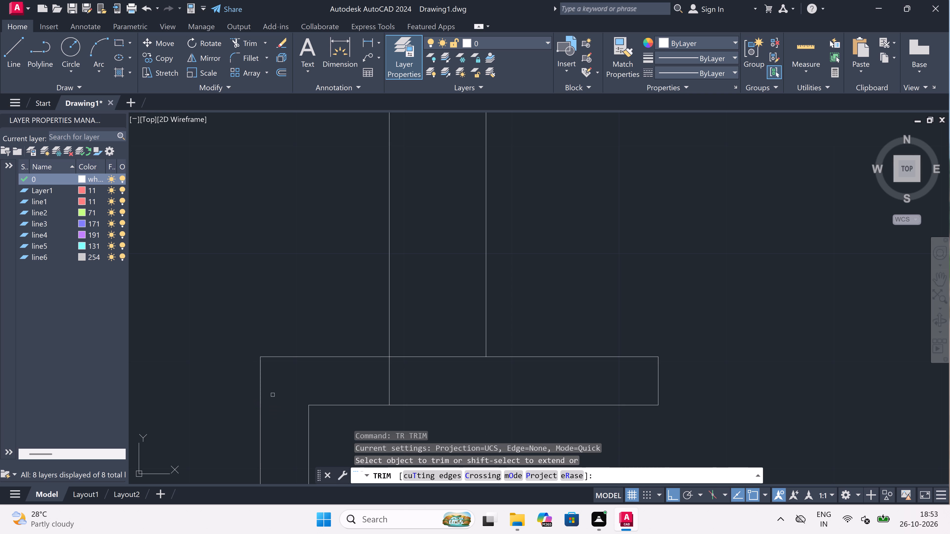
{"action": "left_click_drag", "start_coordinate": [369, 376], "coordinate": [383, 376]}
{"action": "left_click", "coordinate": [433, 344]}
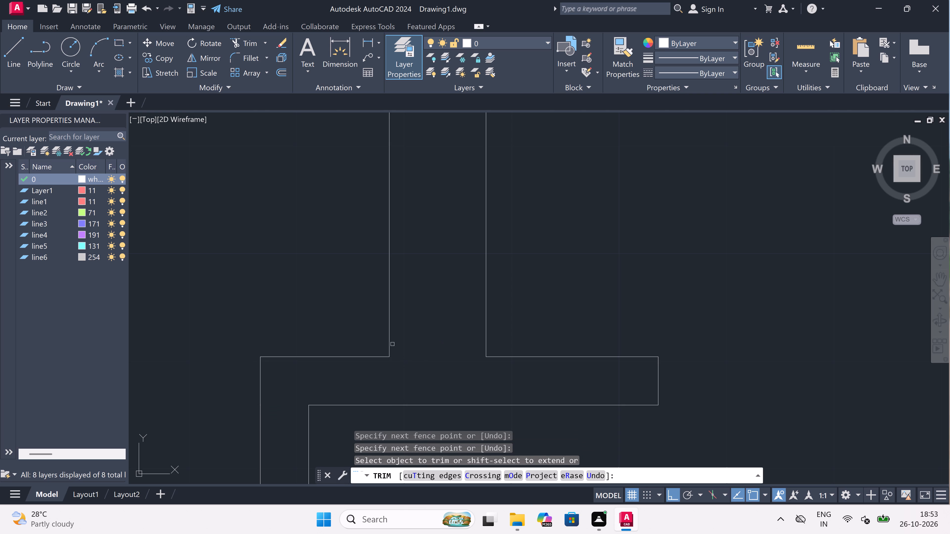
{"action": "scroll", "coordinate": [380, 339], "scroll_direction": "down", "scroll_amount": 4}
{"action": "key", "text": "Escape"}
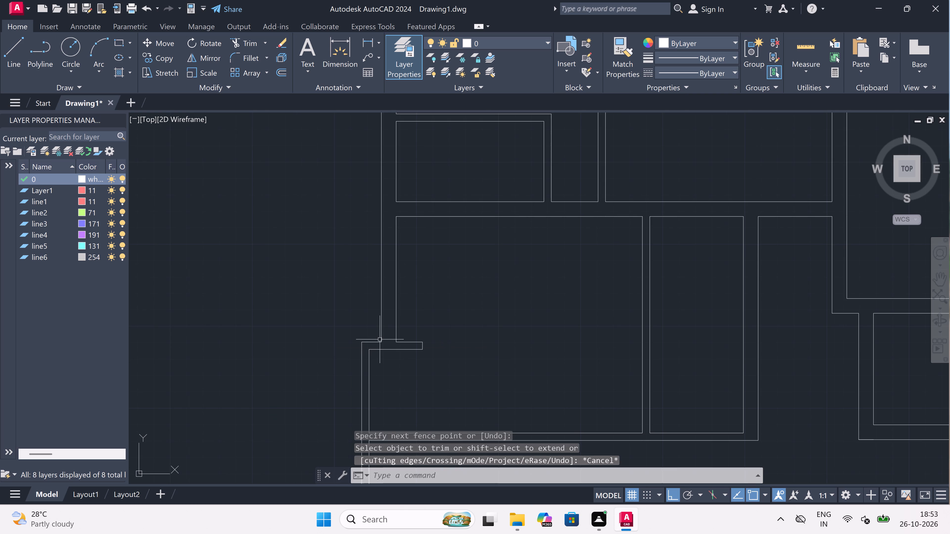
Draw a vertical line from the short wall stub's lower inner corner down to the upper face of the partition below.
{"action": "scroll", "coordinate": [377, 333], "scroll_direction": "down", "scroll_amount": 4}
{"action": "scroll", "coordinate": [377, 359], "scroll_direction": "up", "scroll_amount": 3}
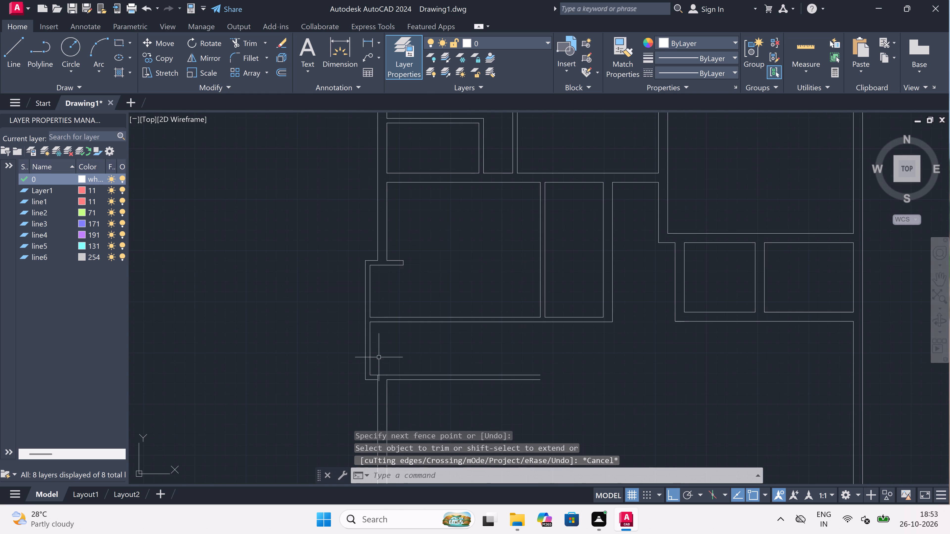
{"action": "scroll", "coordinate": [393, 344], "scroll_direction": "up", "scroll_amount": 1}
{"action": "scroll", "coordinate": [393, 344], "scroll_direction": "down", "scroll_amount": 2}
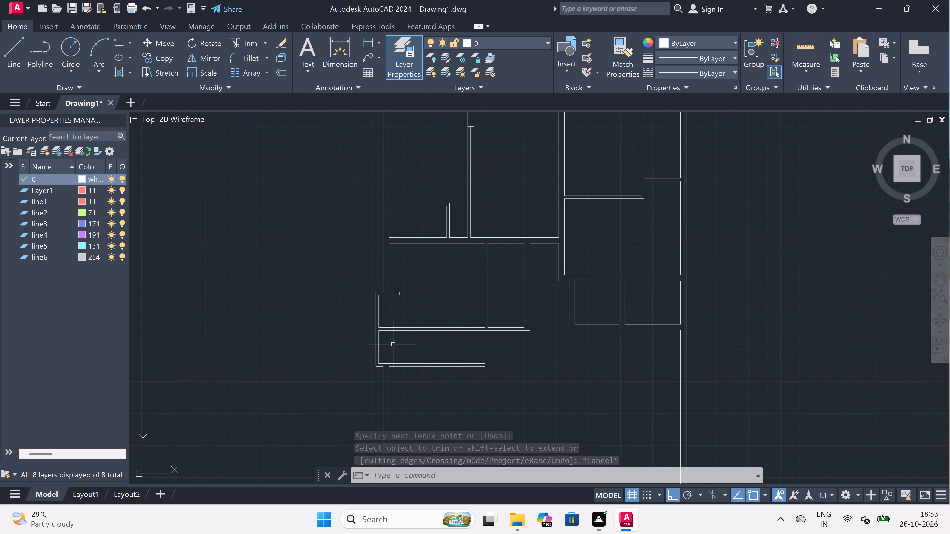
{"action": "scroll", "coordinate": [393, 344], "scroll_direction": "up", "scroll_amount": 1}
{"action": "scroll", "coordinate": [394, 292], "scroll_direction": "up", "scroll_amount": 1}
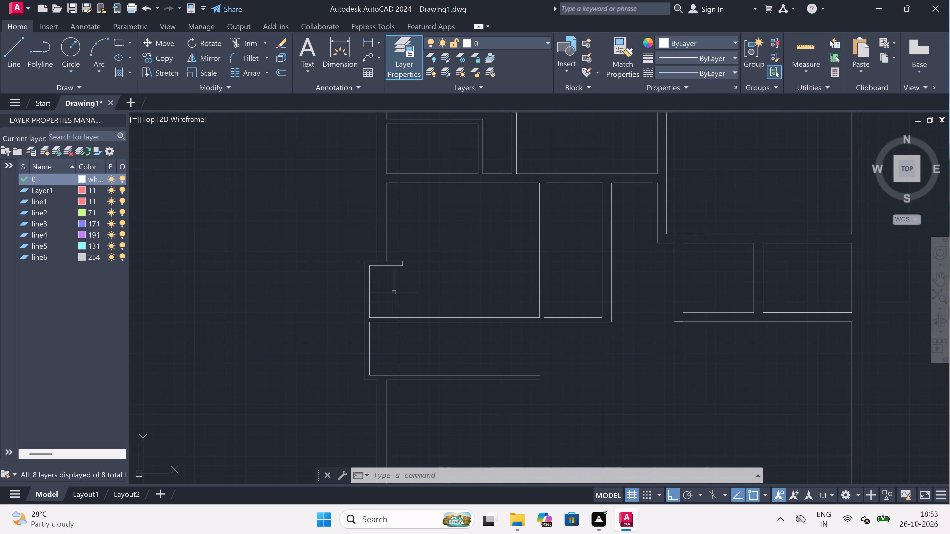
{"action": "scroll", "coordinate": [394, 291], "scroll_direction": "up", "scroll_amount": 1}
{"action": "type", "text": "l"}
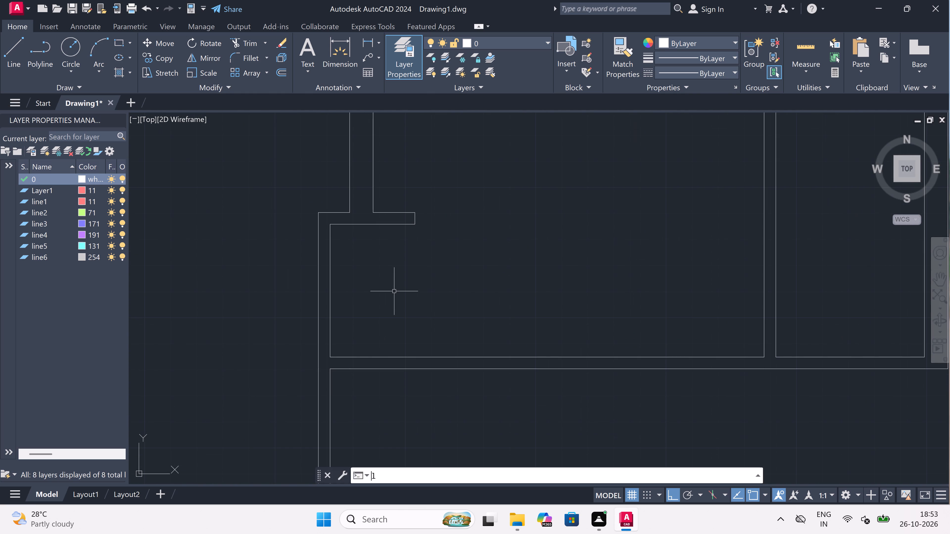
{"action": "key", "text": "space"}
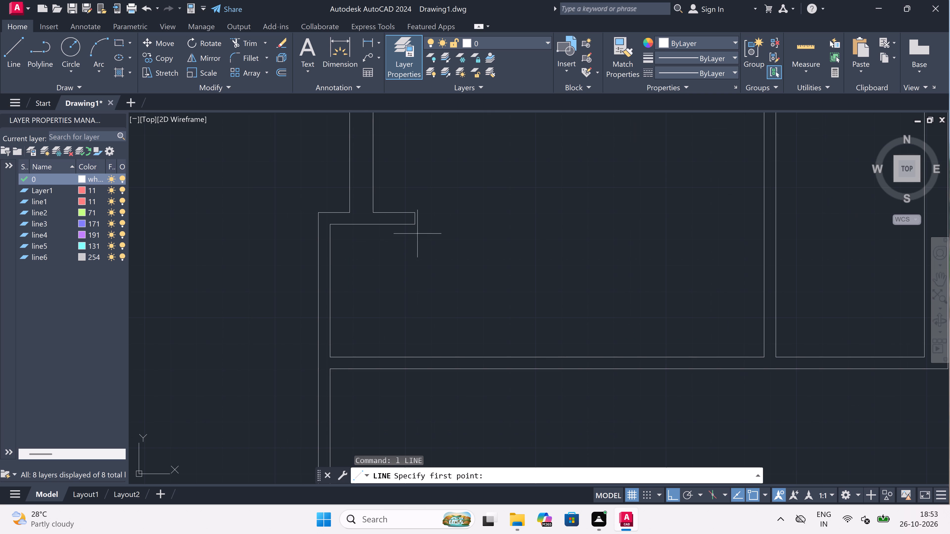
{"action": "left_click_drag", "start_coordinate": [416, 225], "coordinate": [416, 242]}
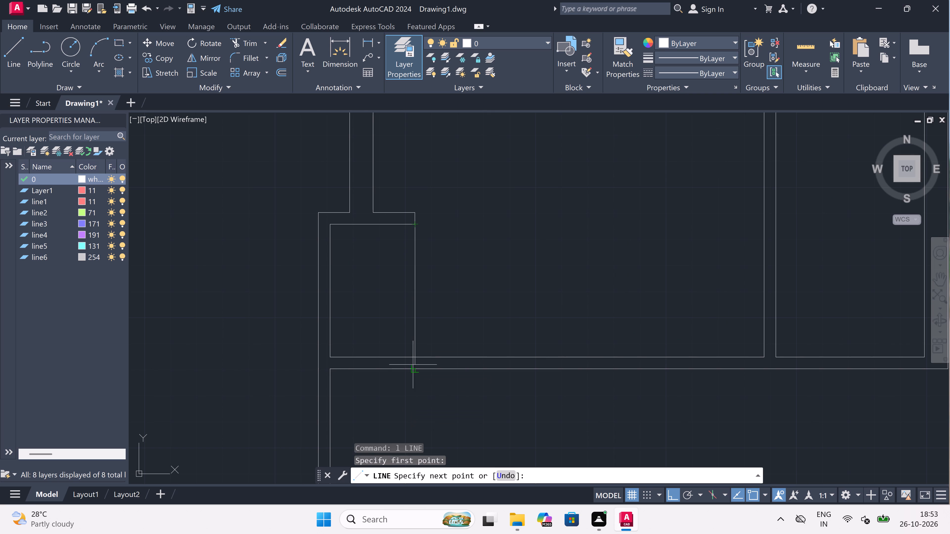
{"action": "left_click", "coordinate": [414, 358]}
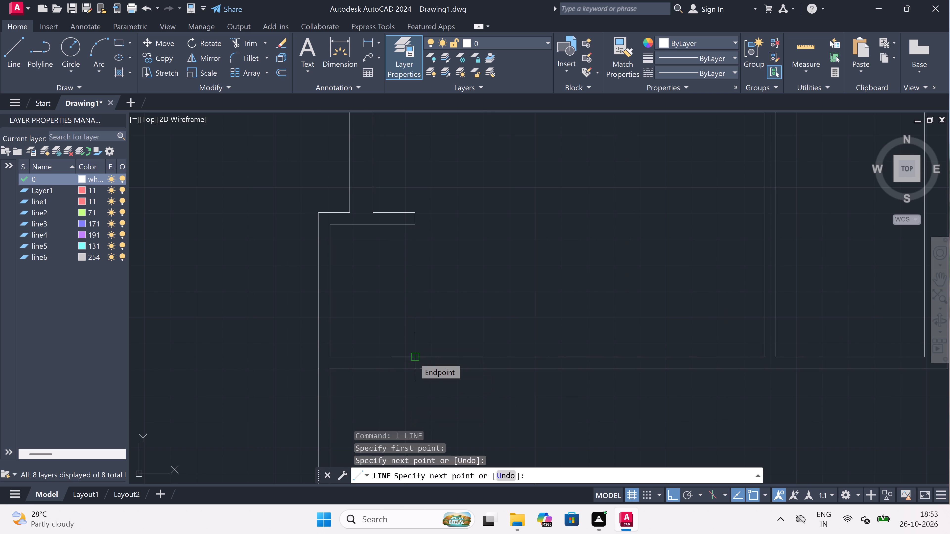
{"action": "key", "text": "Escape"}
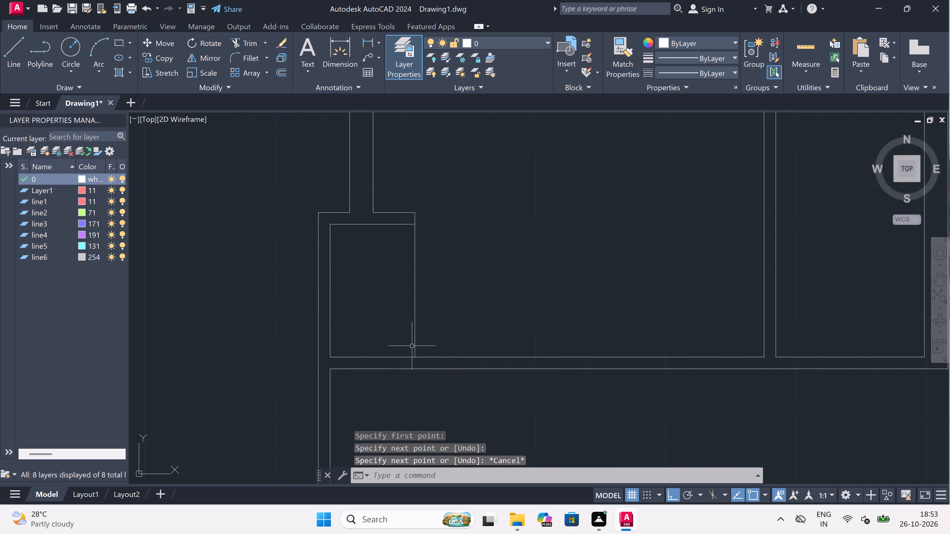
Draw a vertical line across the lower projection's room, from the partition's lower face to the upper face line of the bottom wall.
{"action": "scroll", "coordinate": [411, 339], "scroll_direction": "down", "scroll_amount": 3}
{"action": "scroll", "coordinate": [432, 366], "scroll_direction": "up", "scroll_amount": 2}
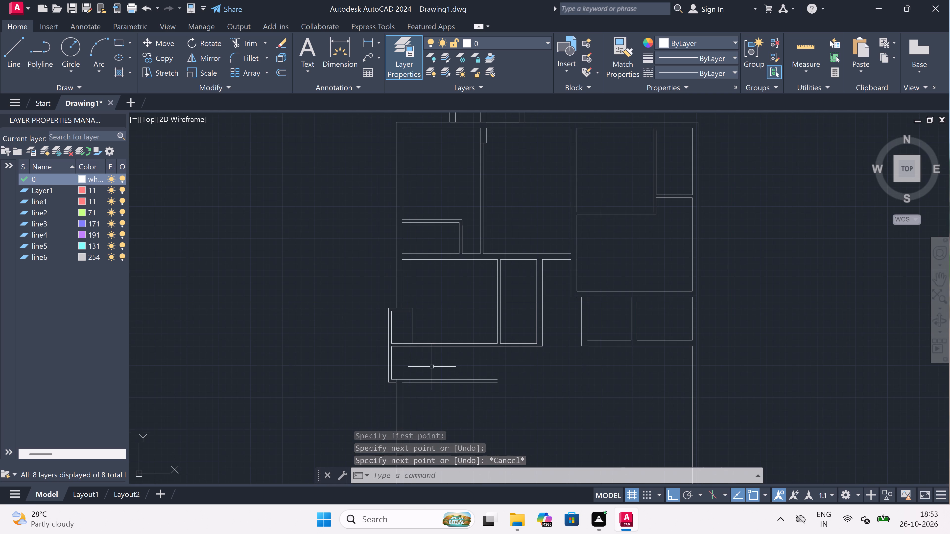
{"action": "key", "text": "space"}
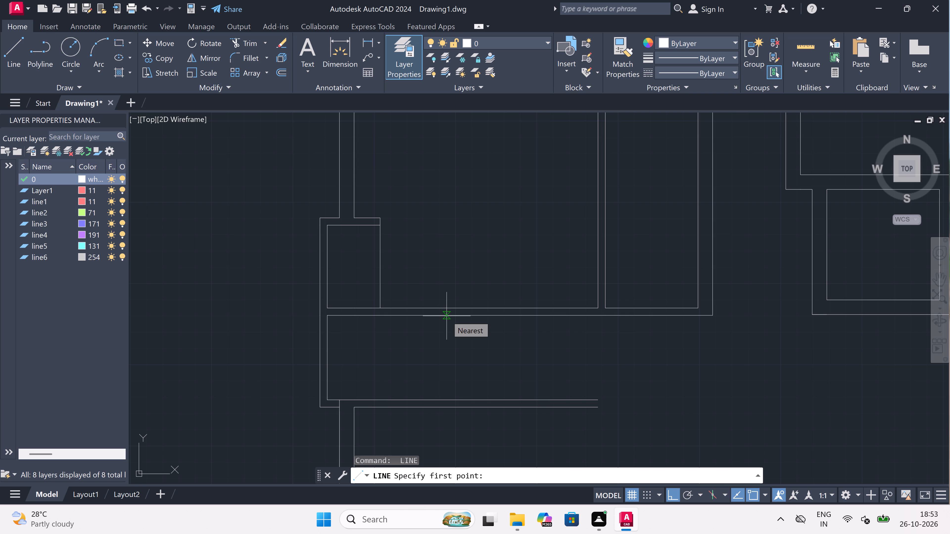
{"action": "left_click", "coordinate": [447, 316]}
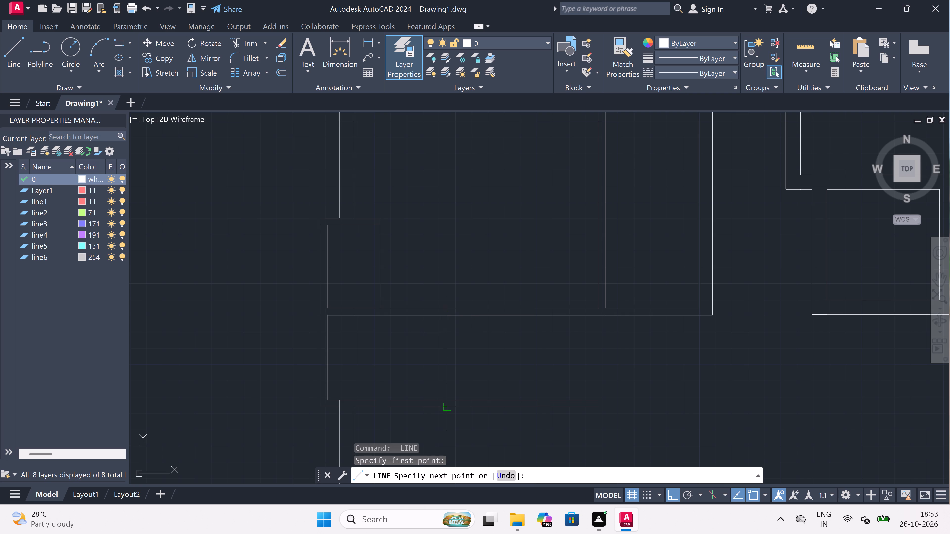
{"action": "left_click", "coordinate": [449, 396]}
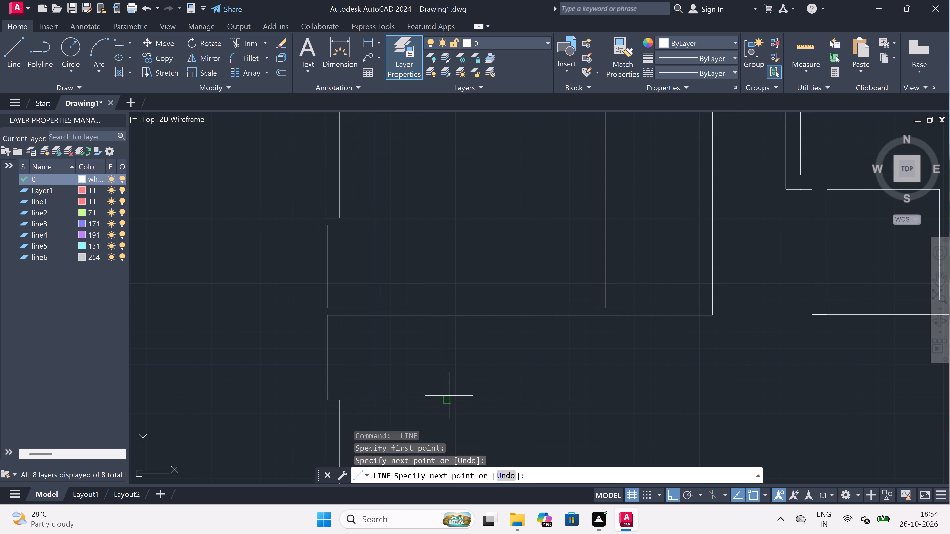
{"action": "key", "text": "Escape"}
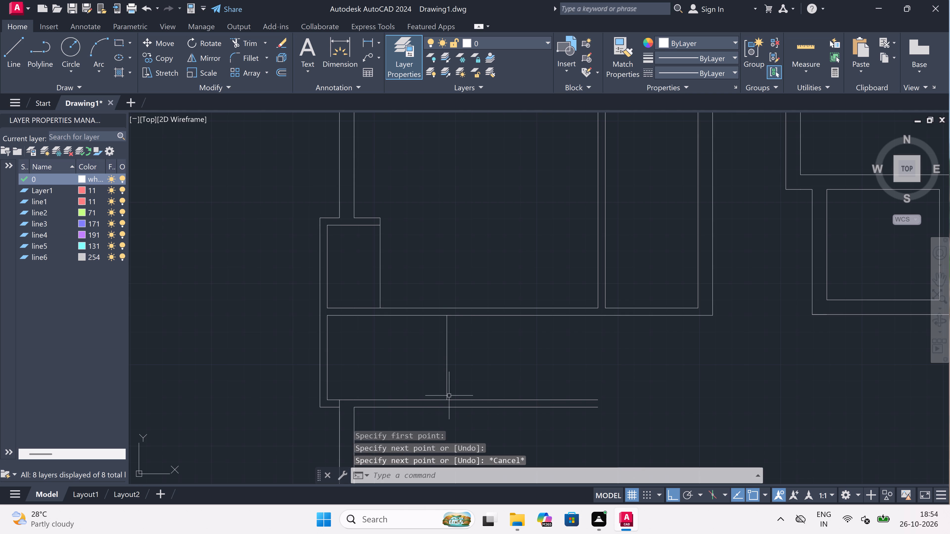
{"action": "scroll", "coordinate": [449, 396], "scroll_direction": "down", "scroll_amount": 4}
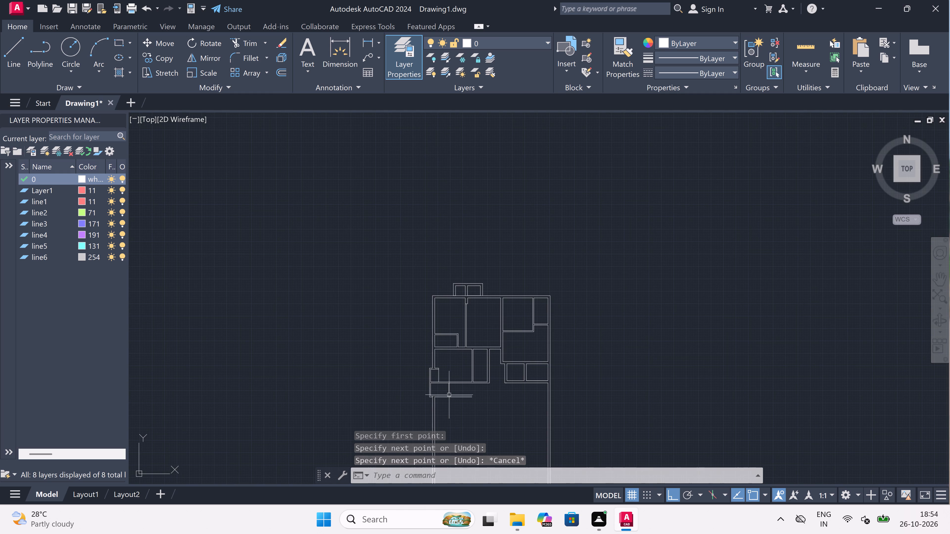
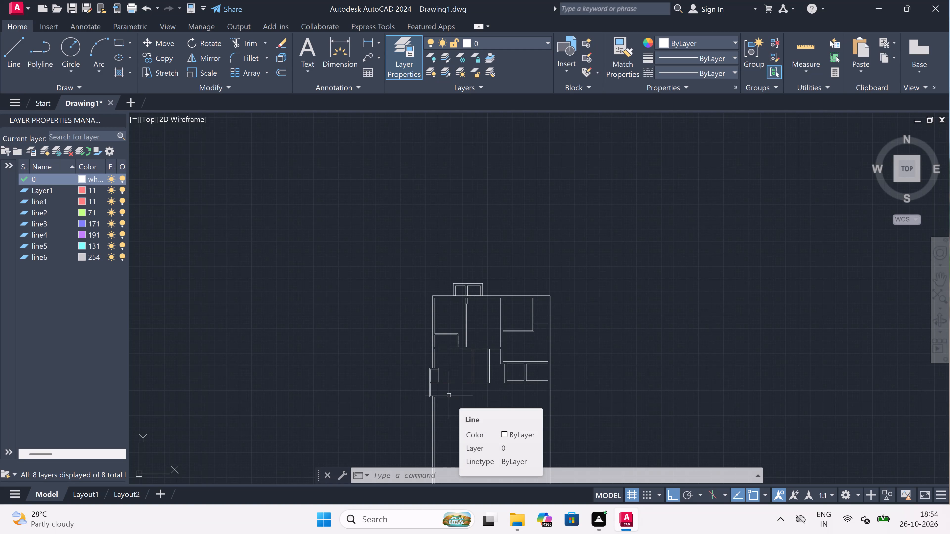
Select the vertical dividing line across the lower projection's room, between the partition and the bottom wall.
{"action": "left_click", "coordinate": [449, 395]}
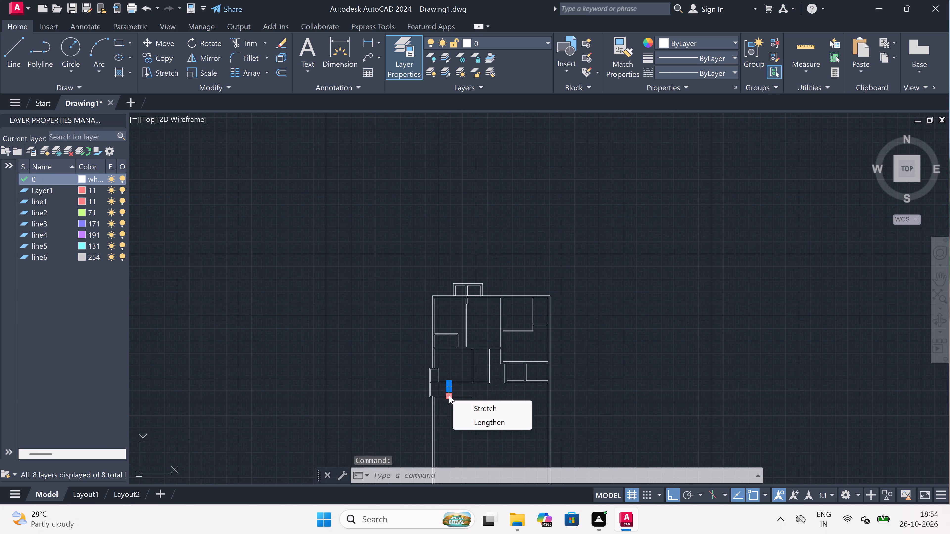
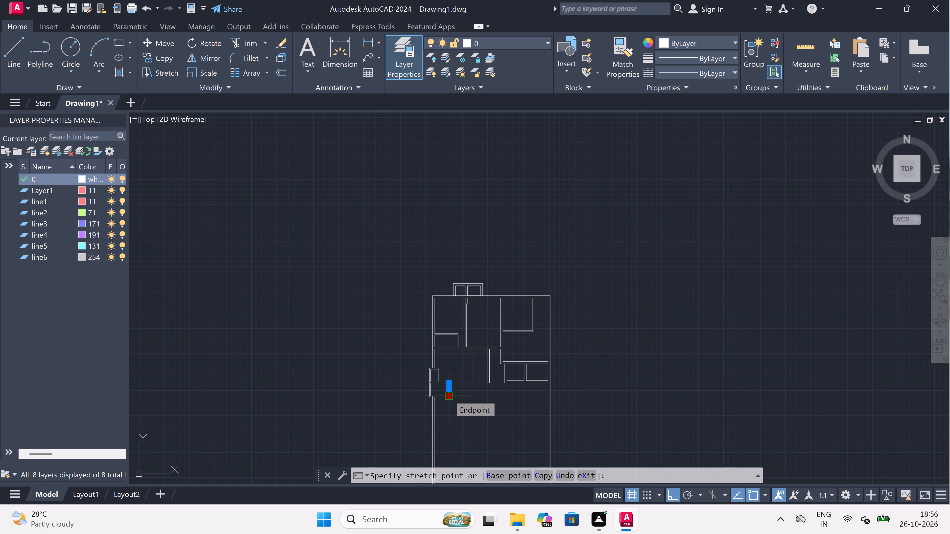
Cancel the stretch of the vertical dividing line in the lower projection's room and clear the selection.
{"action": "key", "text": "Escape"}
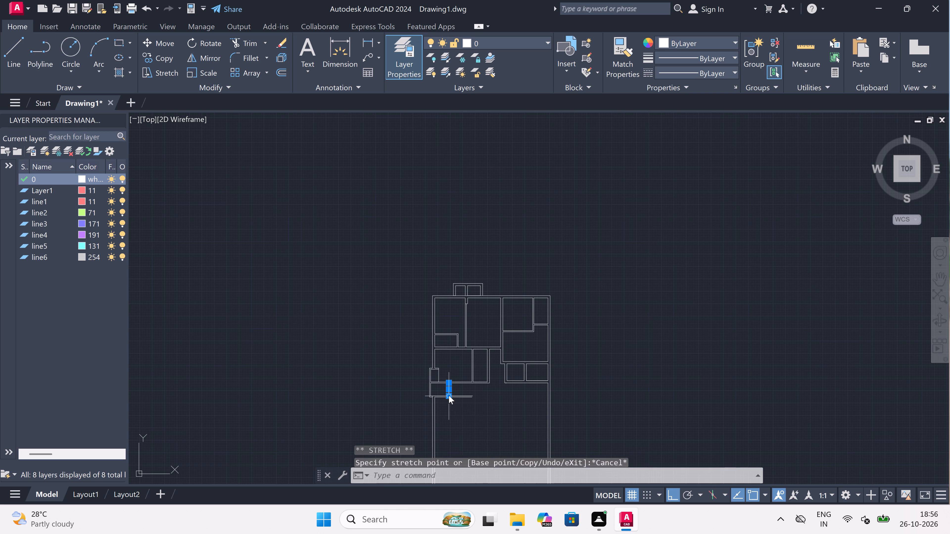
{"action": "key", "text": "Escape"}
{"action": "key", "text": "Escape"}
{"action": "key", "text": "Escape"}
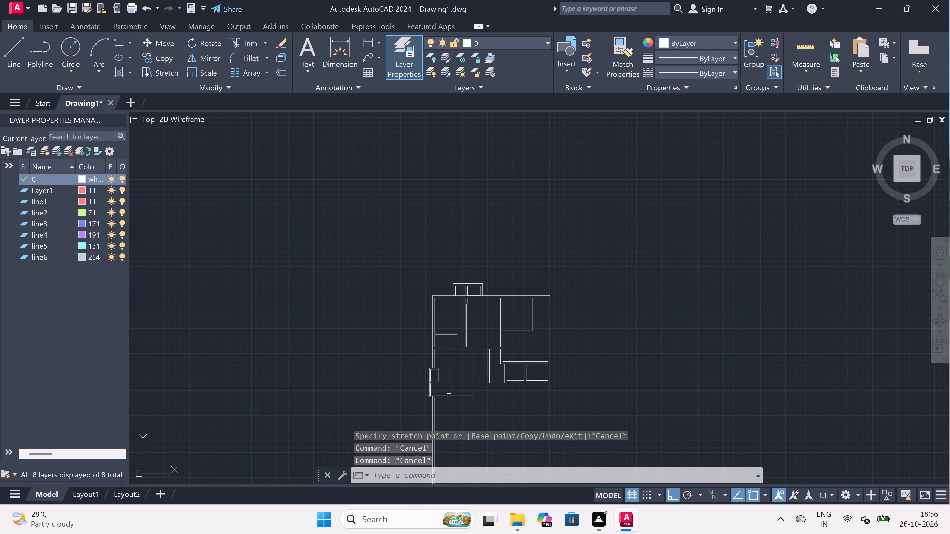
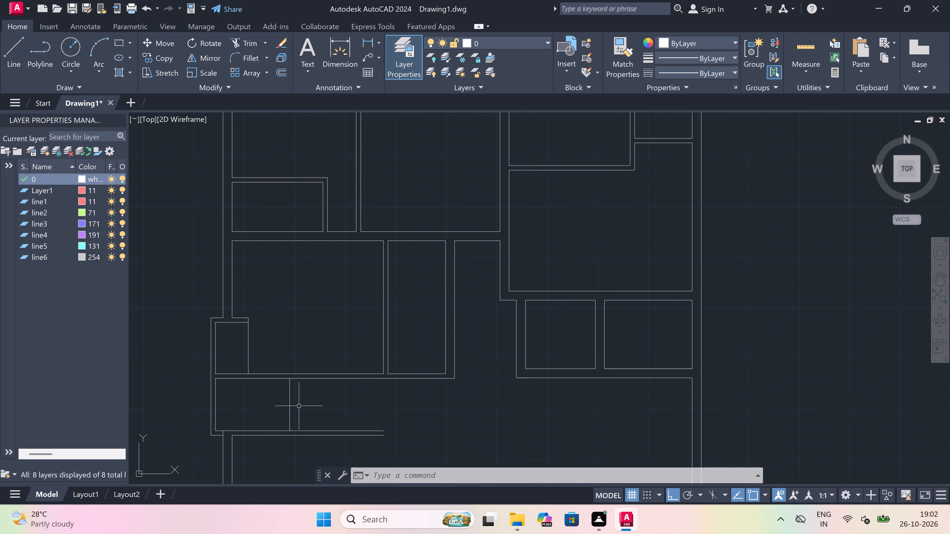
Trim away the short vertical wall segment crossing the bottom wall where the lower left projection meets the outer wall.
{"action": "scroll", "coordinate": [298, 404], "scroll_direction": "down", "scroll_amount": 1}
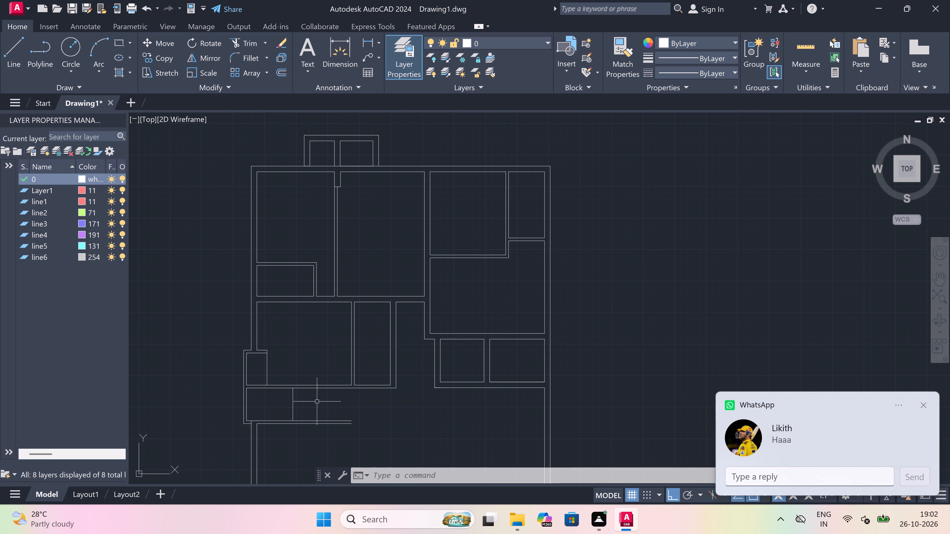
{"action": "scroll", "coordinate": [294, 403], "scroll_direction": "down", "scroll_amount": 1}
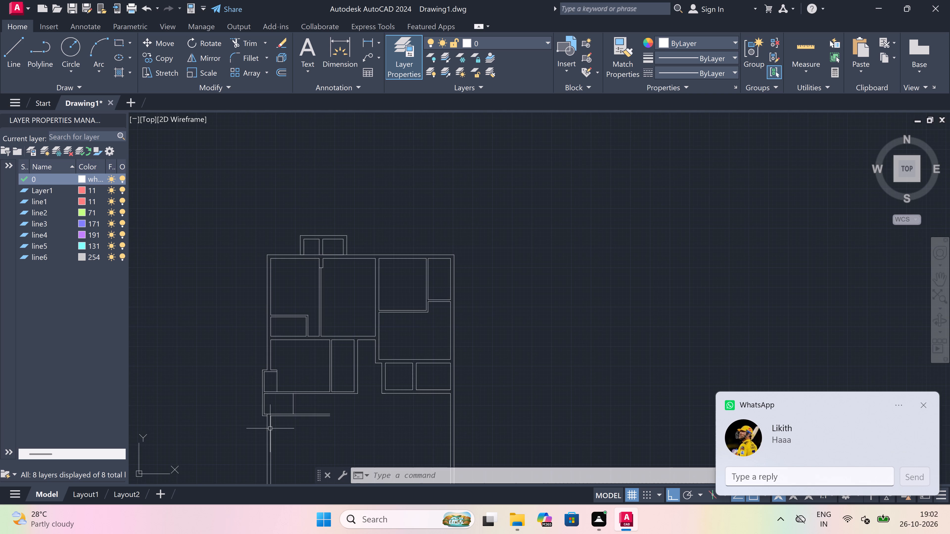
{"action": "scroll", "coordinate": [268, 427], "scroll_direction": "up", "scroll_amount": 1}
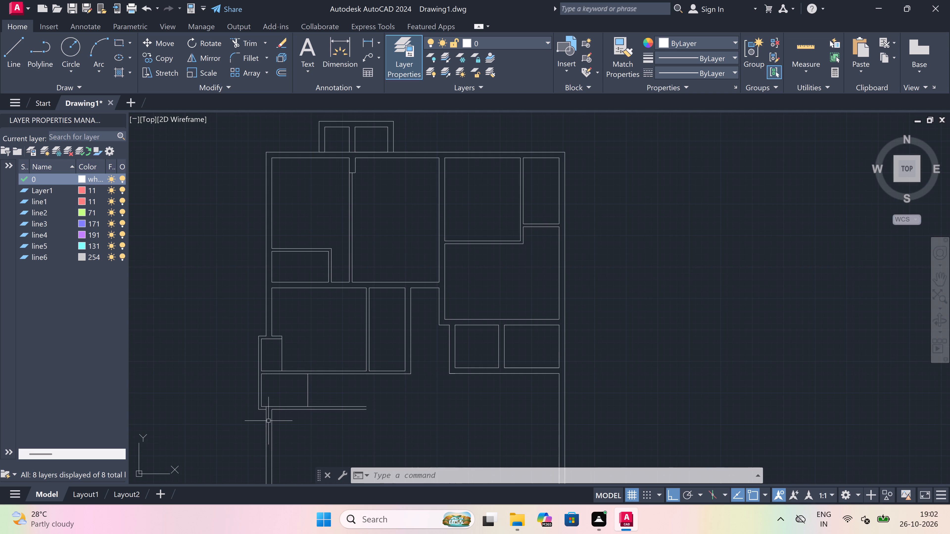
{"action": "scroll", "coordinate": [268, 417], "scroll_direction": "up", "scroll_amount": 2}
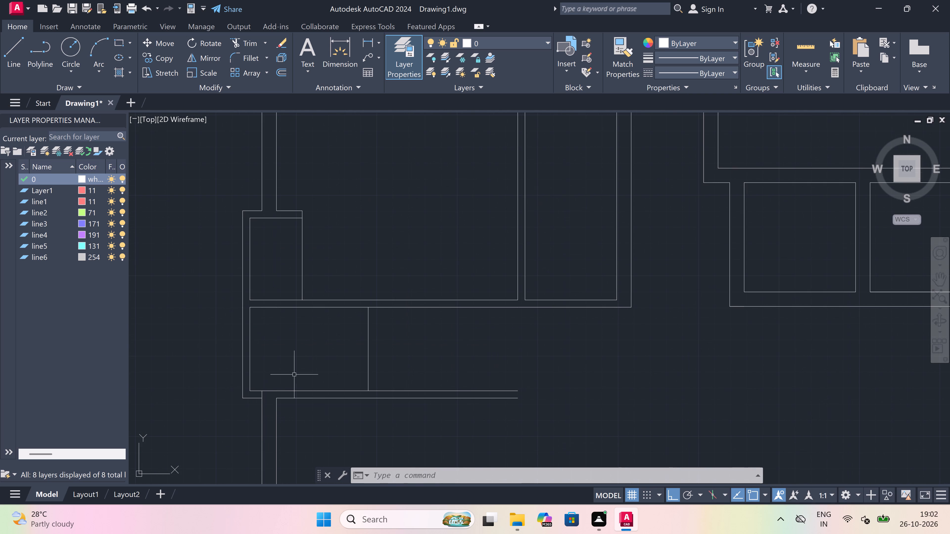
{"action": "scroll", "coordinate": [319, 358], "scroll_direction": "up", "scroll_amount": 1}
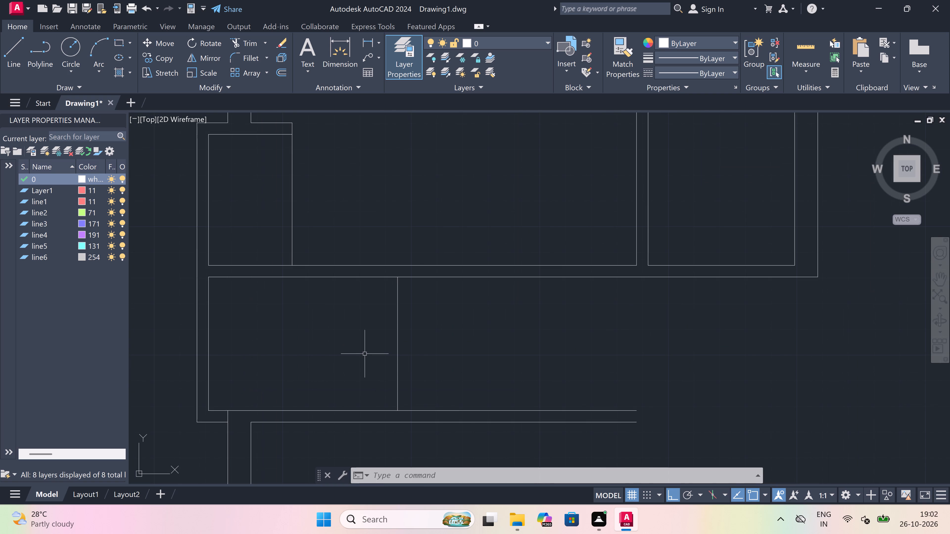
{"action": "scroll", "coordinate": [365, 354], "scroll_direction": "down", "scroll_amount": 1}
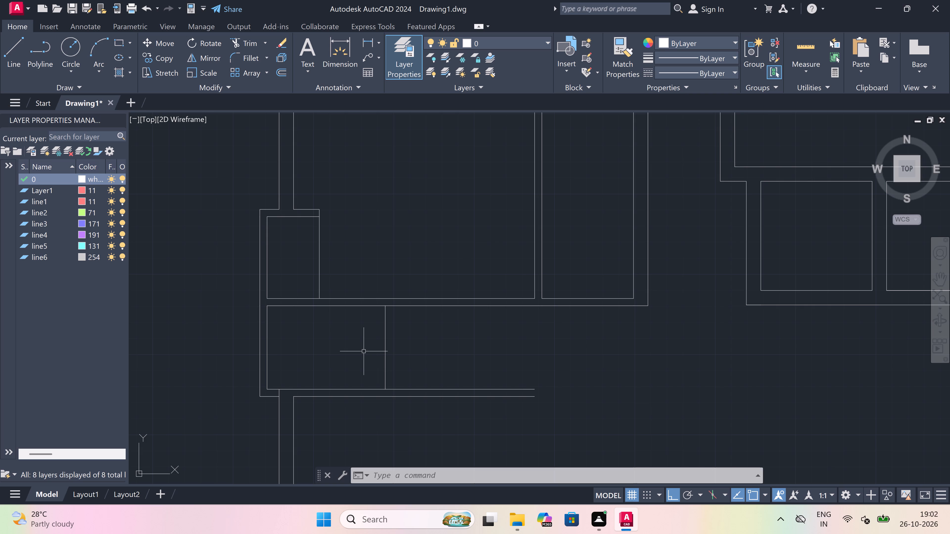
{"action": "type", "text": "tr"}
{"action": "key", "text": "space"}
{"action": "scroll", "coordinate": [272, 396], "scroll_direction": "up", "scroll_amount": 2}
{"action": "left_click", "coordinate": [277, 389]}
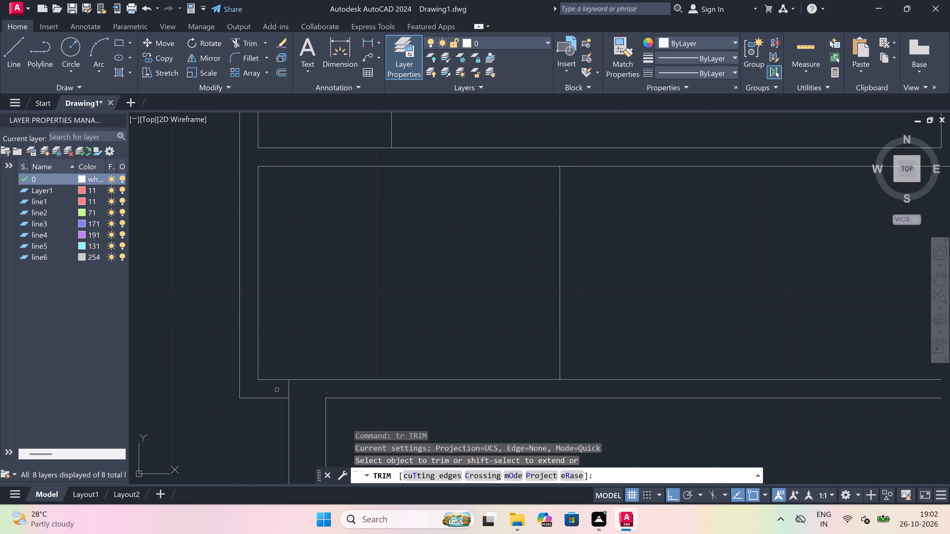
{"action": "left_click", "coordinate": [303, 392]}
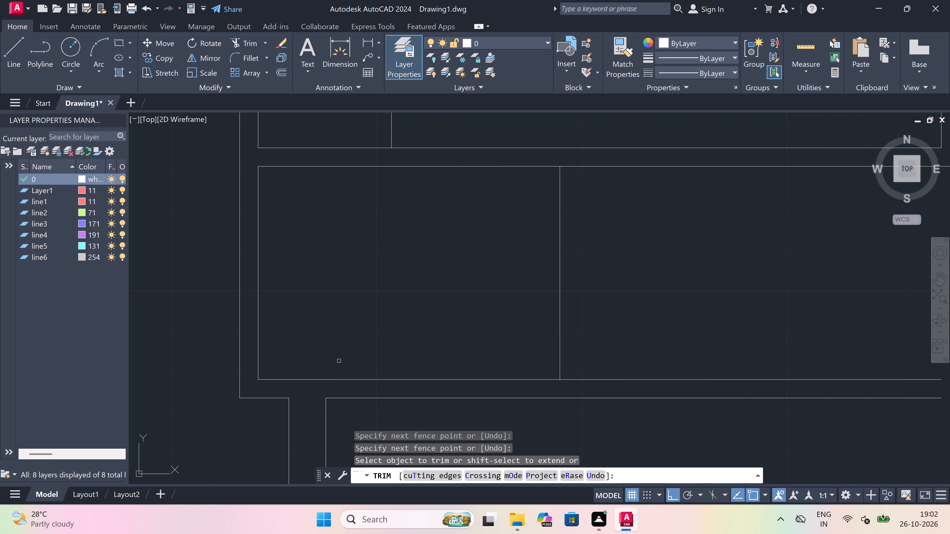
{"action": "key", "text": "Escape"}
Extend the vertical dividing line in the lower projection's room down to the outer line of the bottom wall.
{"action": "scroll", "coordinate": [347, 331], "scroll_direction": "down", "scroll_amount": 2}
{"action": "scroll", "coordinate": [377, 332], "scroll_direction": "down", "scroll_amount": 1}
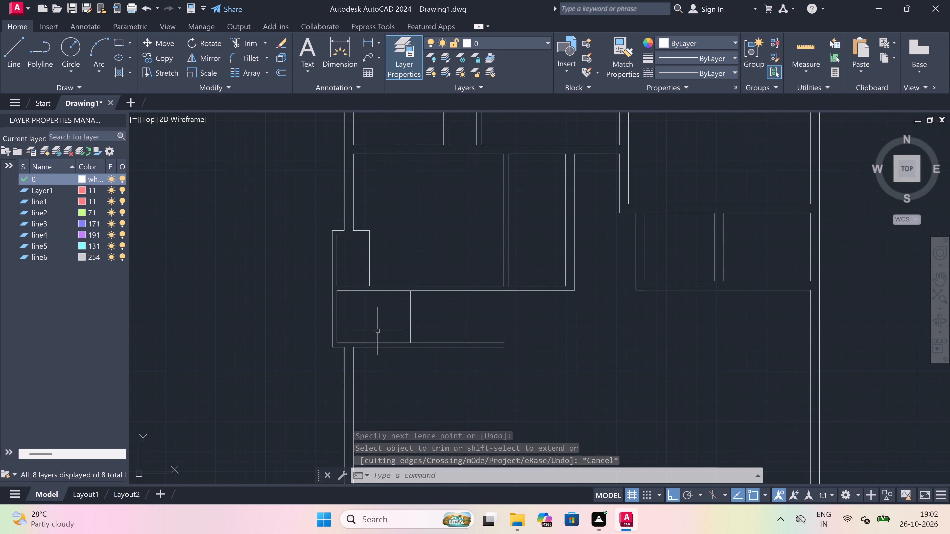
{"action": "scroll", "coordinate": [388, 332], "scroll_direction": "up", "scroll_amount": 1}
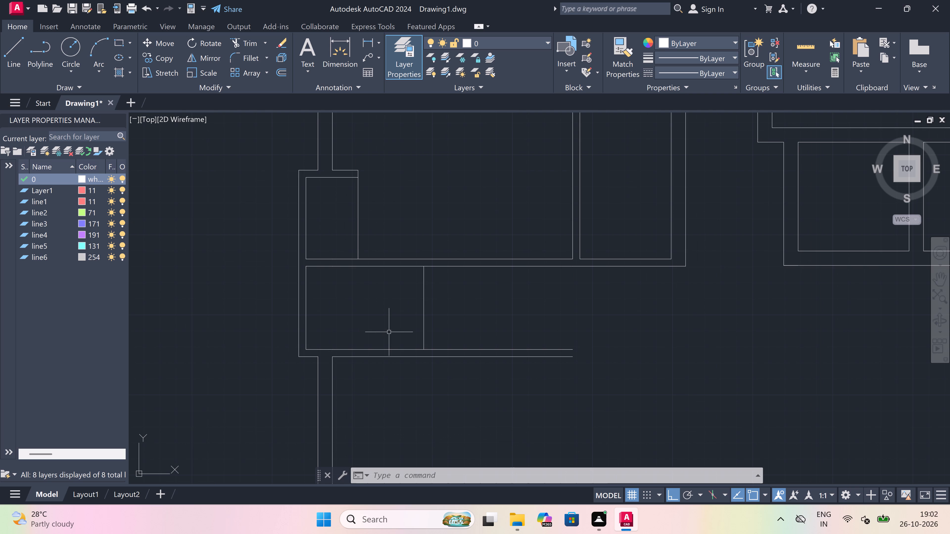
{"action": "scroll", "coordinate": [400, 331], "scroll_direction": "up", "scroll_amount": 1}
{"action": "type", "text": "ex"}
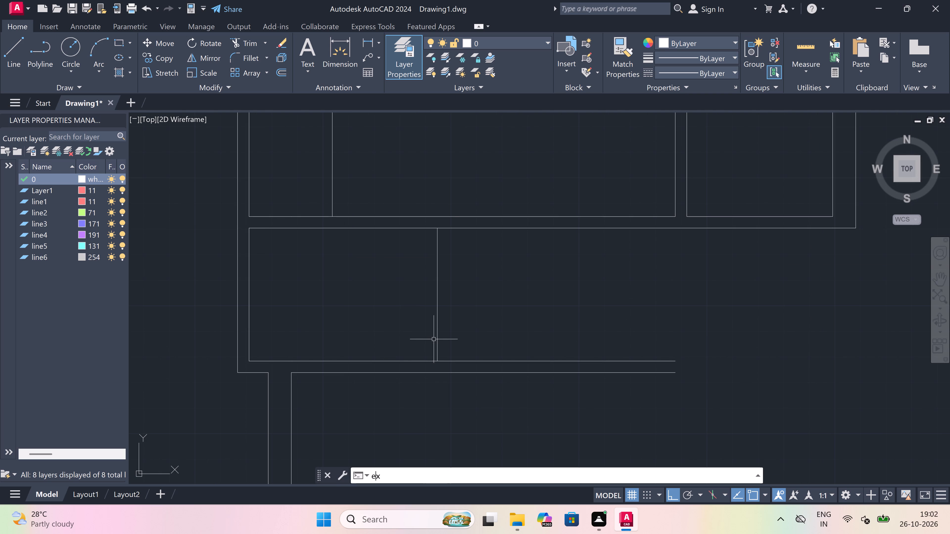
{"action": "key", "text": "space"}
{"action": "left_click", "coordinate": [447, 323]}
{"action": "left_click", "coordinate": [411, 368]}
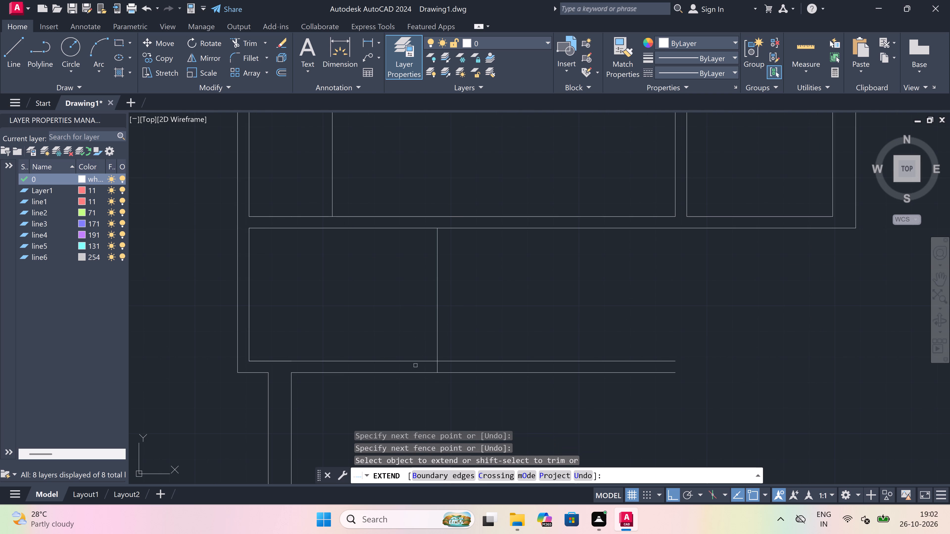
{"action": "key", "text": "Escape"}
Trim both bottom wall lines of the lower projection's room where they run past the vertical dividing line.
{"action": "key", "text": "t"}
{"action": "key", "text": "r"}
{"action": "key", "text": "space"}
{"action": "left_click", "coordinate": [487, 326]}
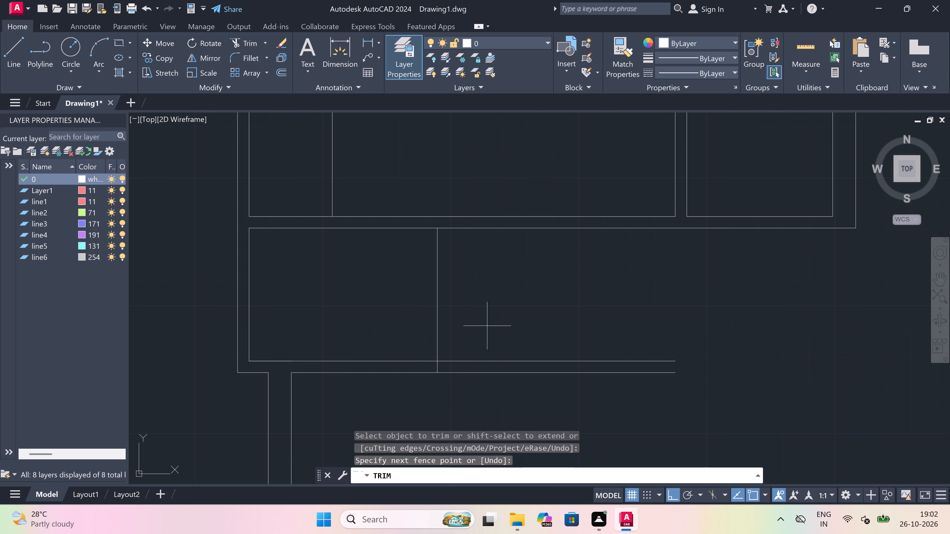
{"action": "left_click", "coordinate": [501, 415]}
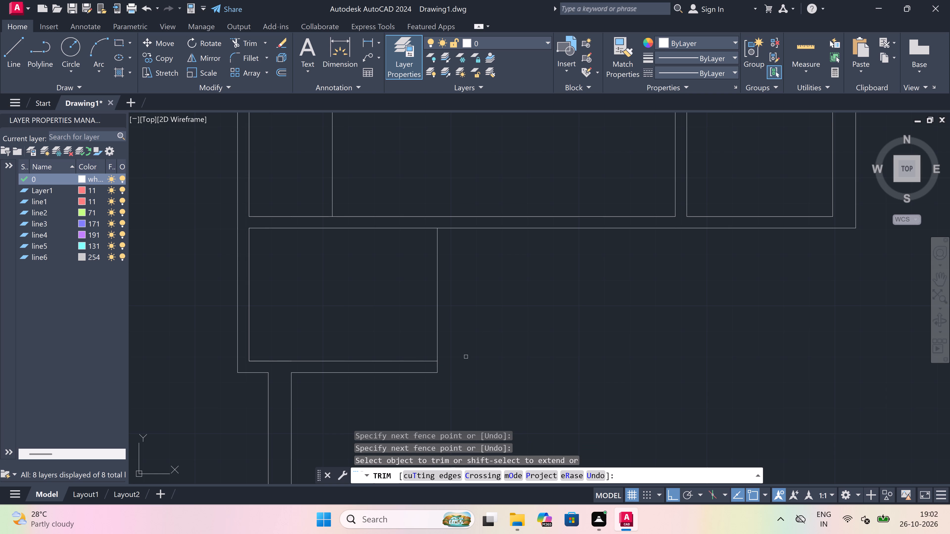
{"action": "key", "text": "Escape"}
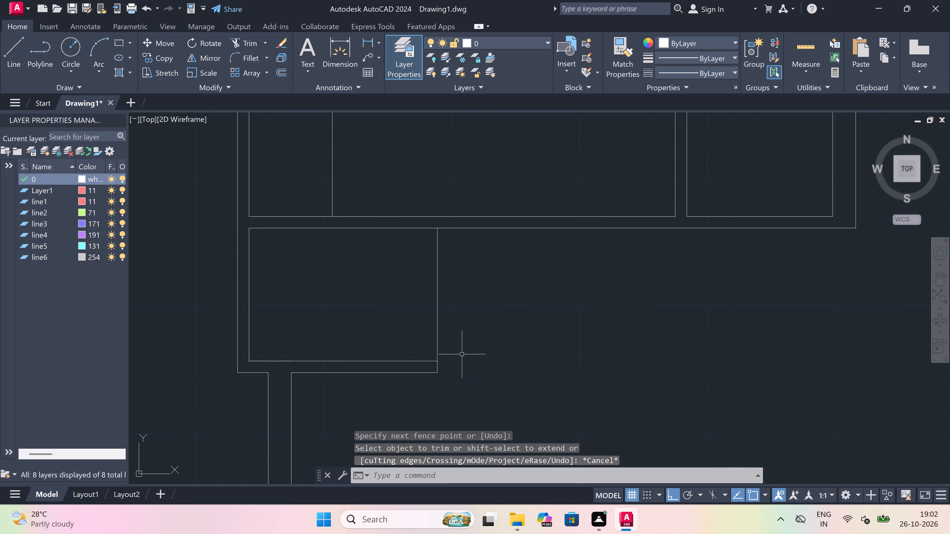
Offset the outer bottom wall line of the lower projection's room 7' downward.
{"action": "scroll", "coordinate": [425, 311], "scroll_direction": "down", "scroll_amount": 4}
{"action": "scroll", "coordinate": [419, 326], "scroll_direction": "up", "scroll_amount": 3}
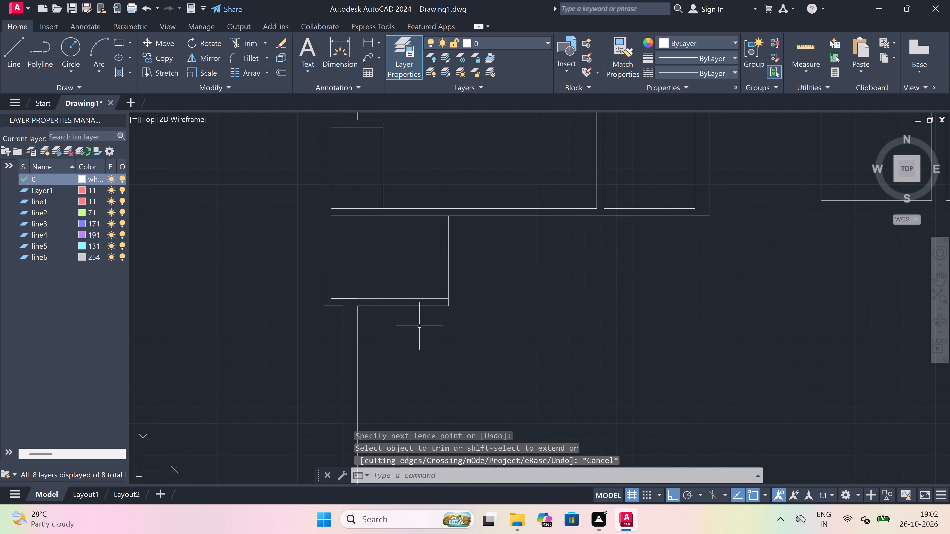
{"action": "key", "text": "o"}
{"action": "key", "text": "space"}
{"action": "left_click", "coordinate": [419, 308]}
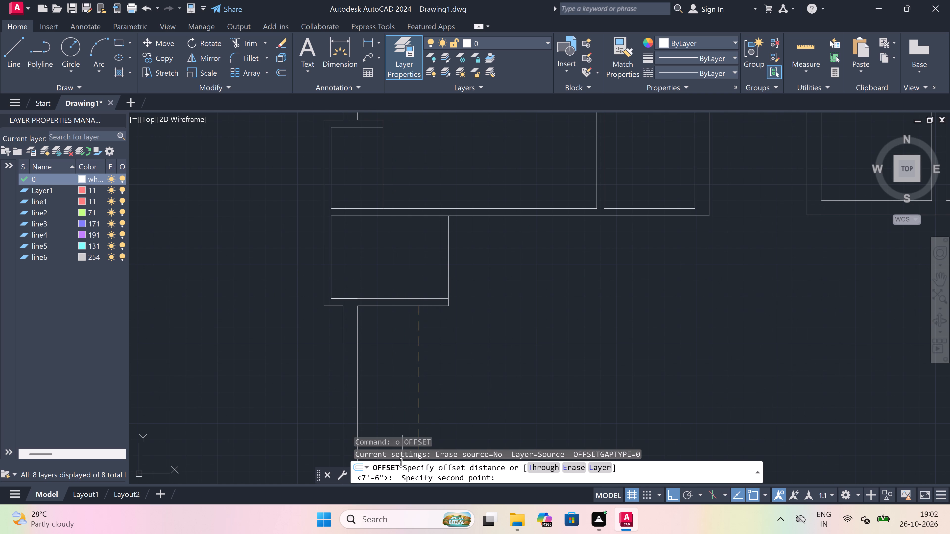
{"action": "scroll", "coordinate": [407, 409], "scroll_direction": "up", "scroll_amount": 2}
{"action": "scroll", "coordinate": [407, 409], "scroll_direction": "down", "scroll_amount": 1}
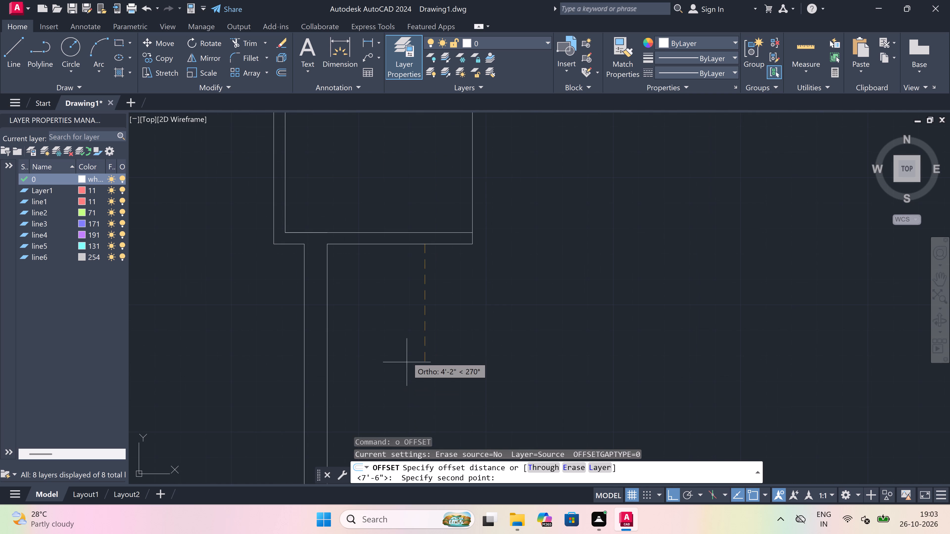
{"action": "scroll", "coordinate": [407, 356], "scroll_direction": "up", "scroll_amount": 1}
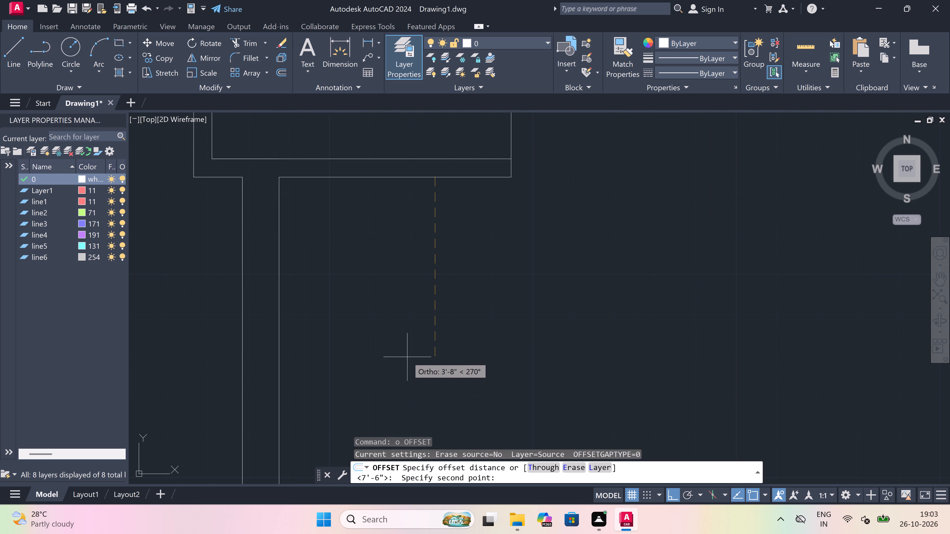
{"action": "key", "text": "7"}
{"action": "key", "text": "apostrophe"}
{"action": "key", "text": "space"}
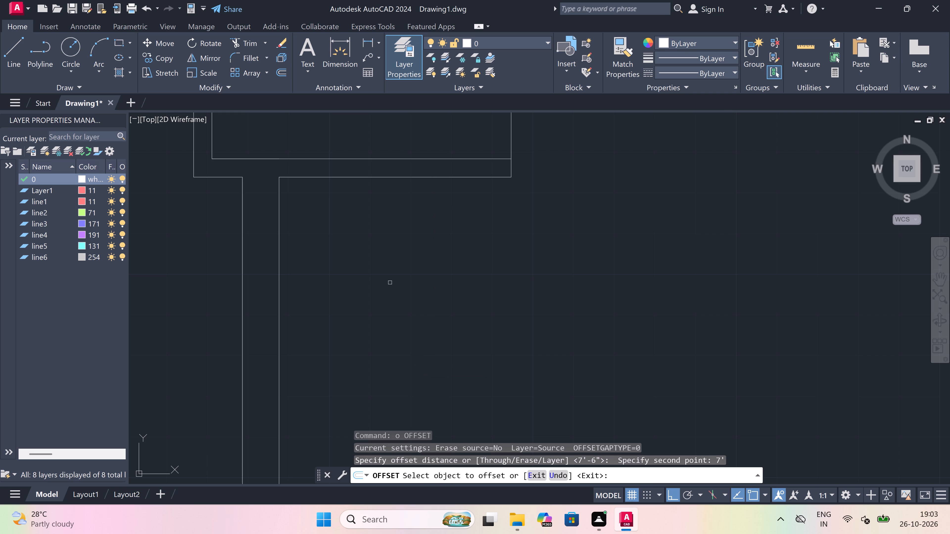
{"action": "left_click_drag", "start_coordinate": [394, 177], "coordinate": [394, 227]}
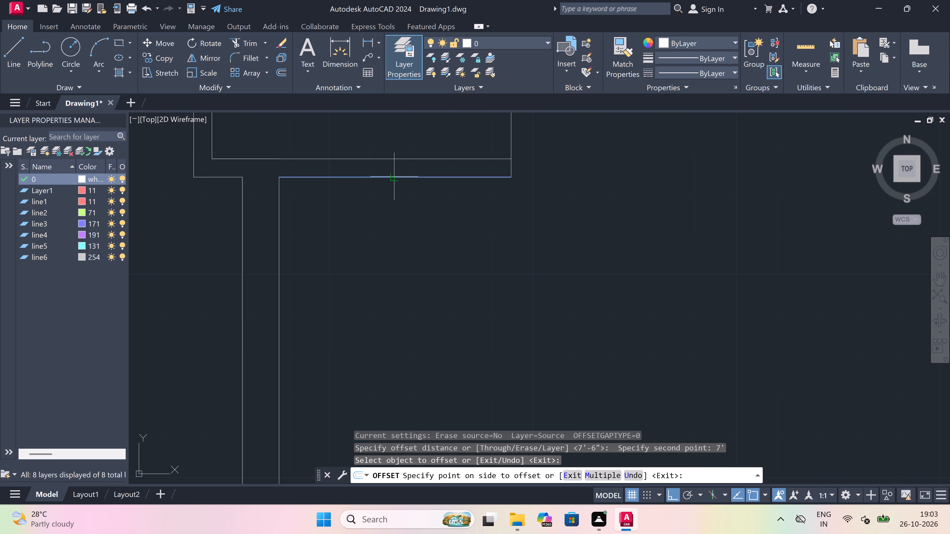
{"action": "left_click", "coordinate": [391, 315]}
{"action": "scroll", "coordinate": [391, 315], "scroll_direction": "down", "scroll_amount": 4}
{"action": "key", "text": "Escape"}
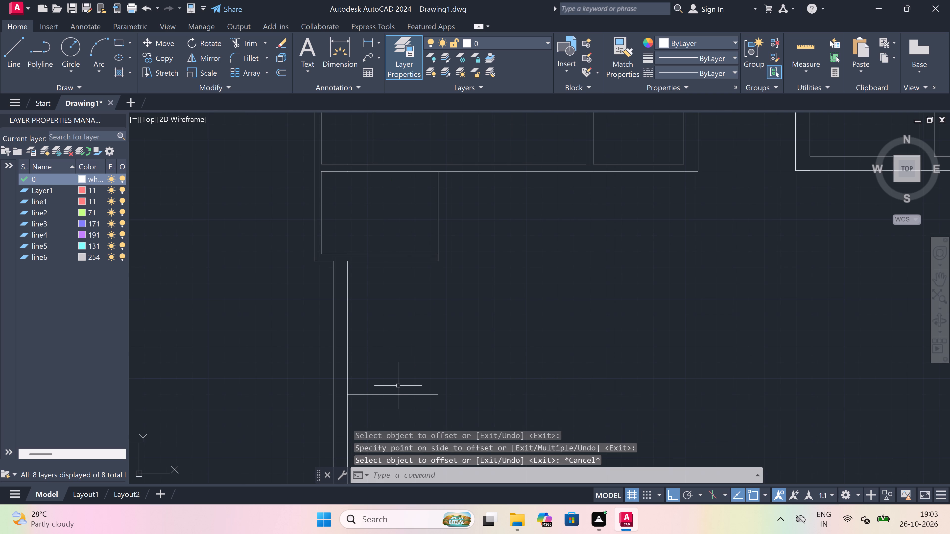
Offset the new horizontal line 9" downward to give the wall its thickness.
{"action": "scroll", "coordinate": [398, 381], "scroll_direction": "down", "scroll_amount": 3}
{"action": "scroll", "coordinate": [398, 397], "scroll_direction": "up", "scroll_amount": 3}
{"action": "key", "text": "space"}
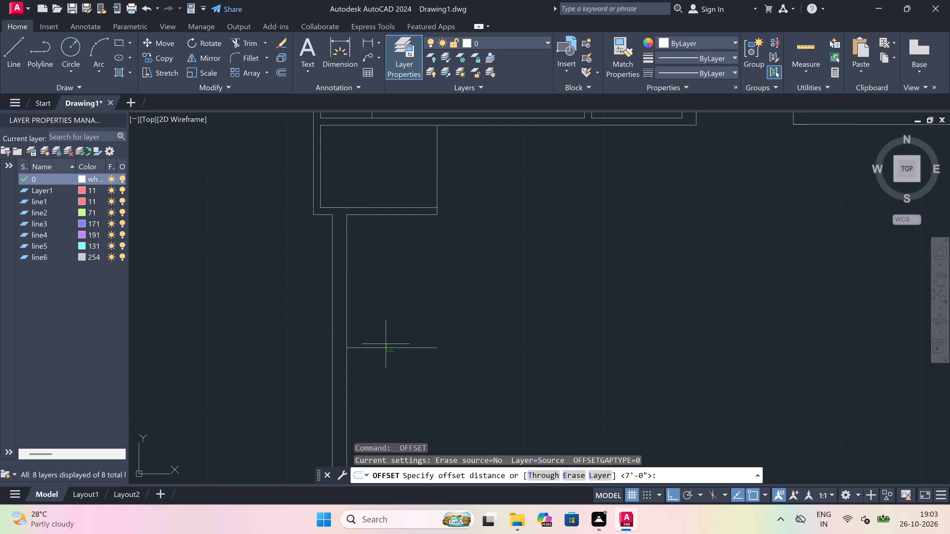
{"action": "left_click_drag", "start_coordinate": [386, 344], "coordinate": [386, 347]}
{"action": "scroll", "coordinate": [389, 372], "scroll_direction": "up", "scroll_amount": 2}
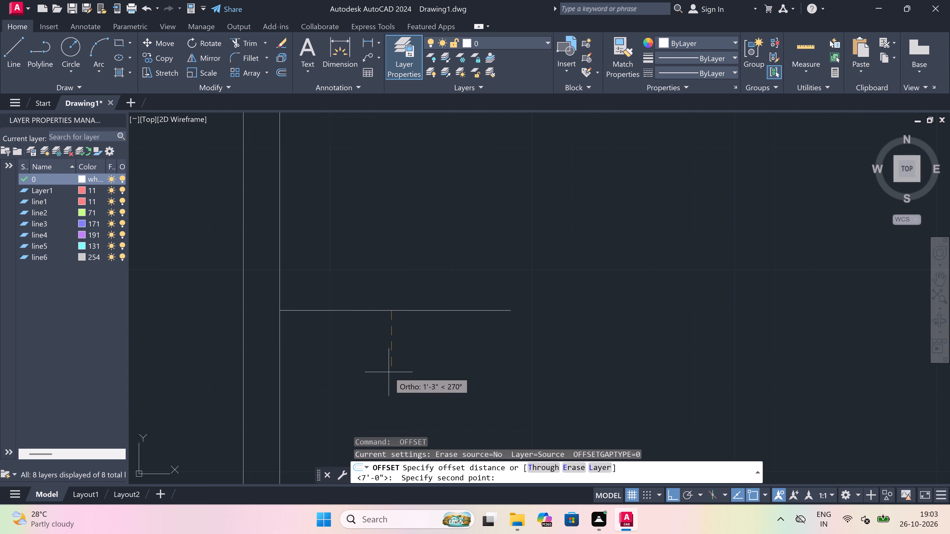
{"action": "type", "text": "9\""}
{"action": "key", "text": "space"}
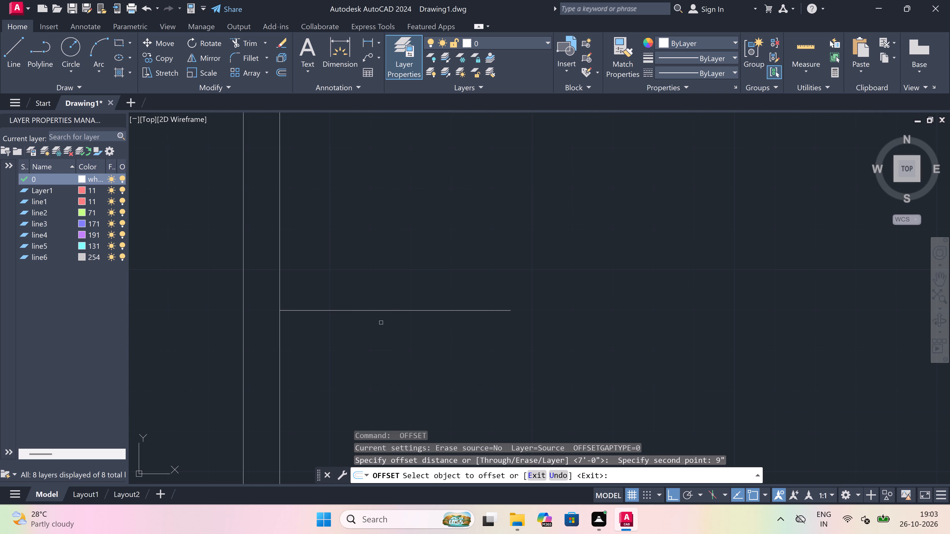
{"action": "left_click", "coordinate": [380, 310]}
{"action": "left_click", "coordinate": [371, 365]}
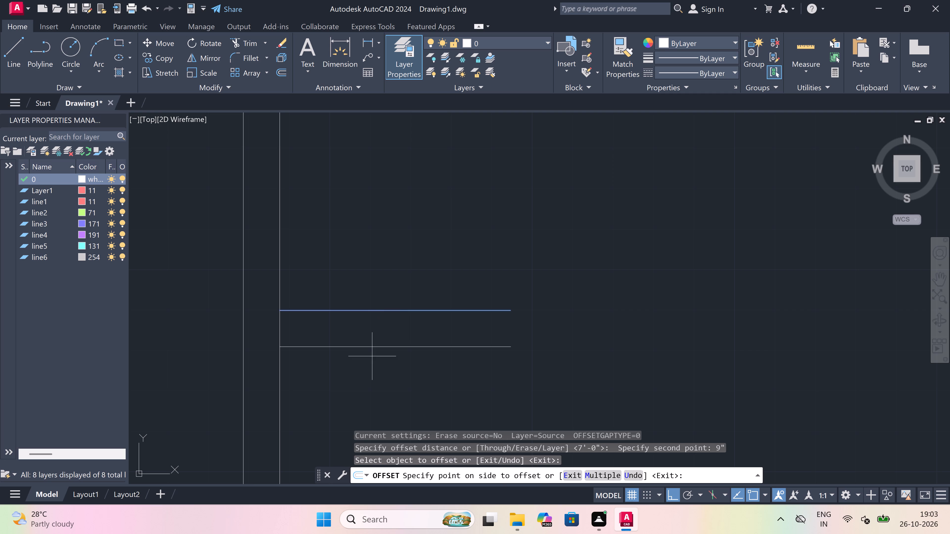
{"action": "scroll", "coordinate": [370, 366], "scroll_direction": "down", "scroll_amount": 3}
{"action": "scroll", "coordinate": [350, 299], "scroll_direction": "up", "scroll_amount": 2}
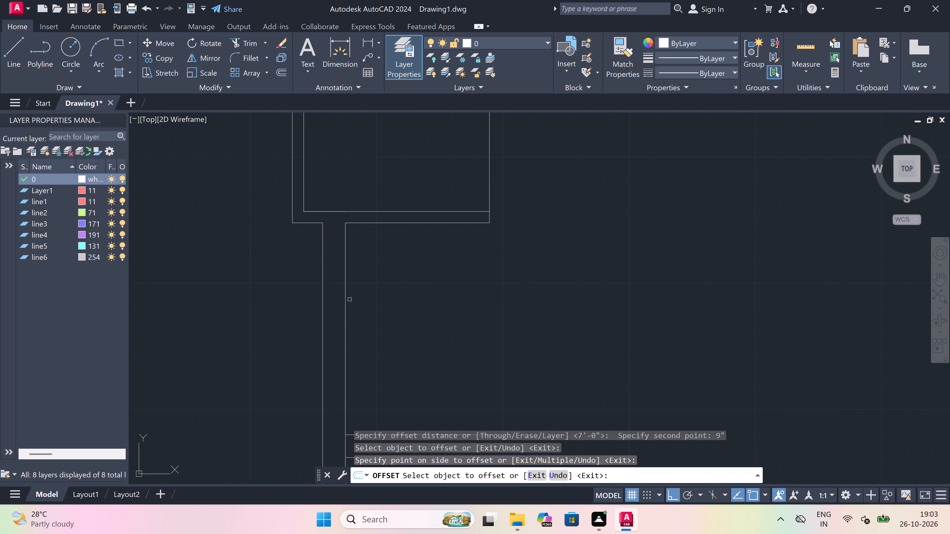
{"action": "key", "text": "Escape"}
Offset the inner line of the left outer wall below the projection 6'9" to the right.
{"action": "key", "text": "space"}
{"action": "left_click", "coordinate": [350, 304]}
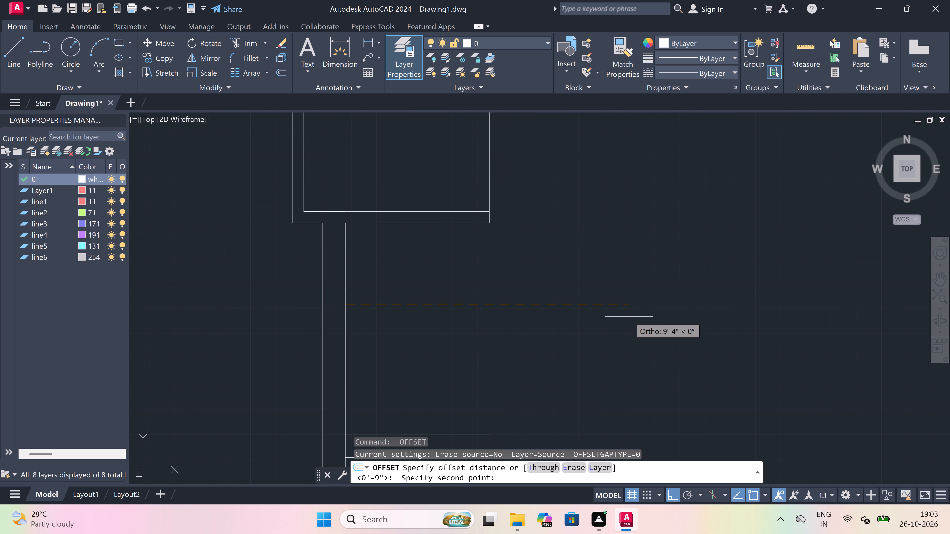
{"action": "type", "text": "6'9\""}
{"action": "key", "text": "space"}
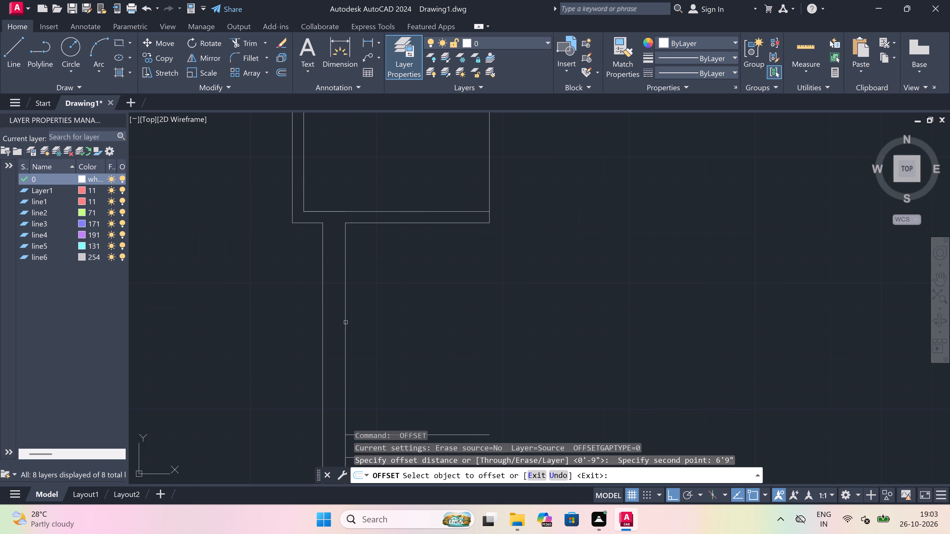
{"action": "left_click_drag", "start_coordinate": [346, 322], "coordinate": [390, 322]}
{"action": "left_click", "coordinate": [560, 314]}
{"action": "key", "text": "Escape"}
Offset the new vertical line 4.5" to the right to form a partition wall.
{"action": "key", "text": "space"}
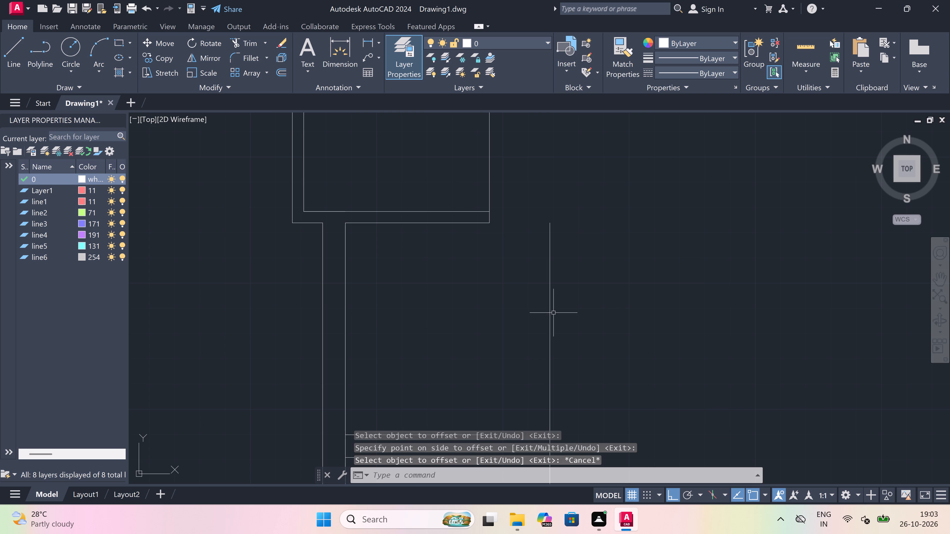
{"action": "left_click", "coordinate": [553, 311]}
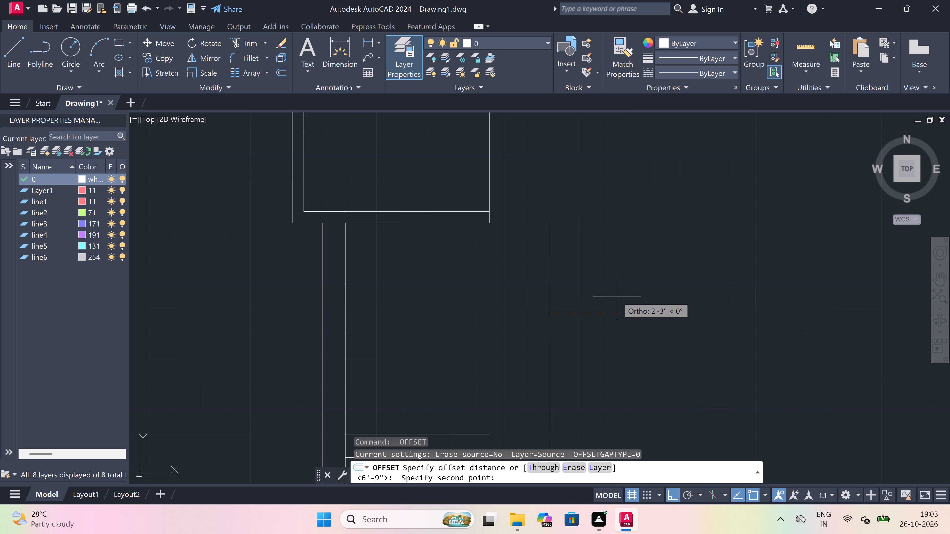
{"action": "type", "text": "4.5\""}
{"action": "key", "text": "space"}
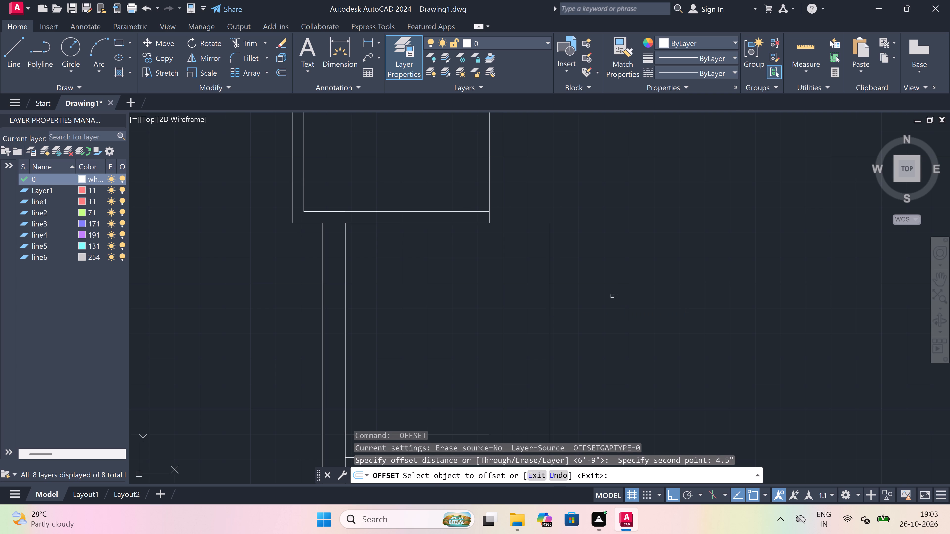
{"action": "left_click_drag", "start_coordinate": [549, 292], "coordinate": [566, 289]}
{"action": "left_click", "coordinate": [576, 288]}
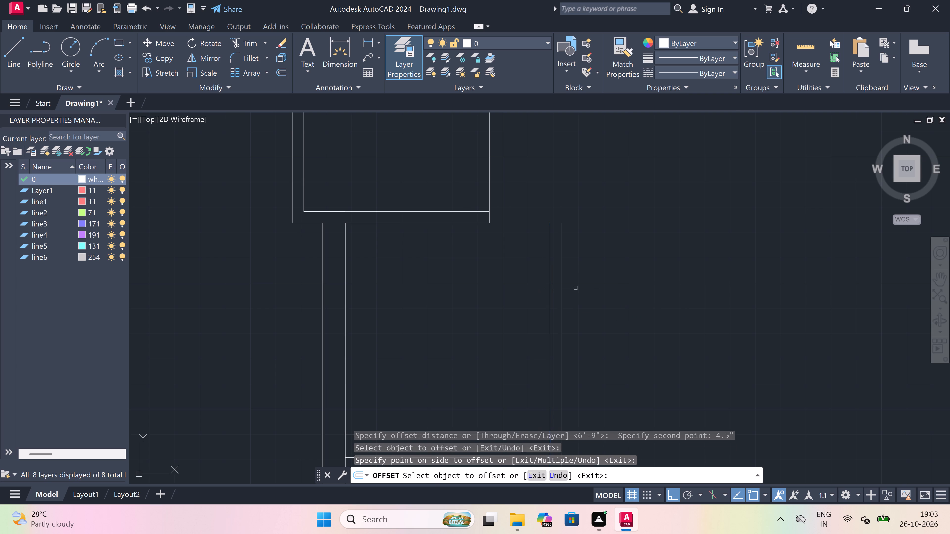
Extend the outer bottom wall line of the lower projection's room to the inner line of the new partition.
{"action": "key", "text": "Escape"}
{"action": "key", "text": "e"}
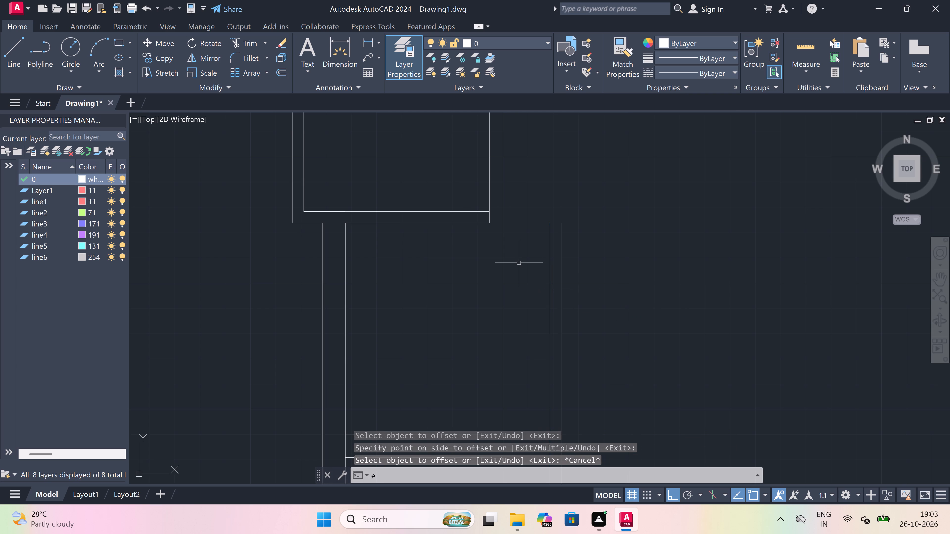
{"action": "key", "text": "x"}
{"action": "key", "text": "space"}
{"action": "left_click", "coordinate": [472, 199]}
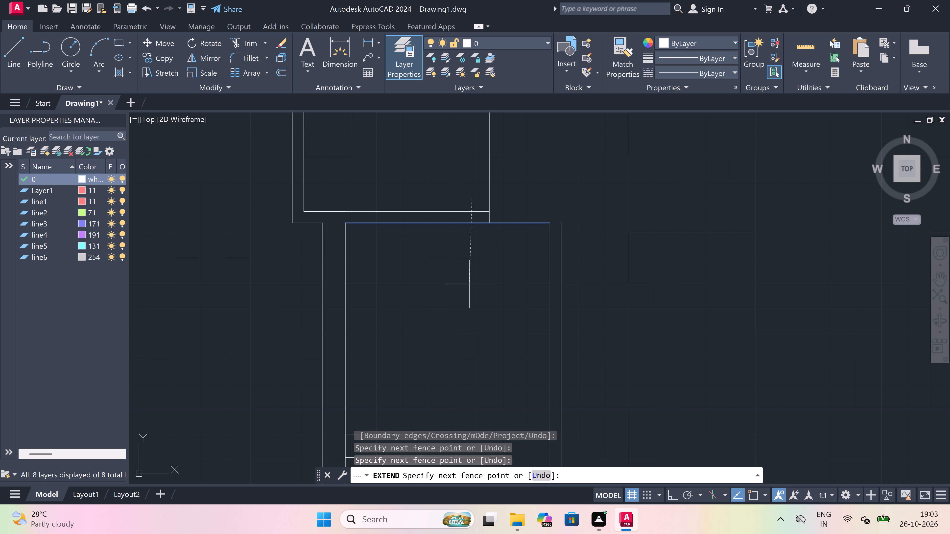
{"action": "left_click", "coordinate": [469, 284]}
{"action": "scroll", "coordinate": [502, 186], "scroll_direction": "up", "scroll_amount": 3}
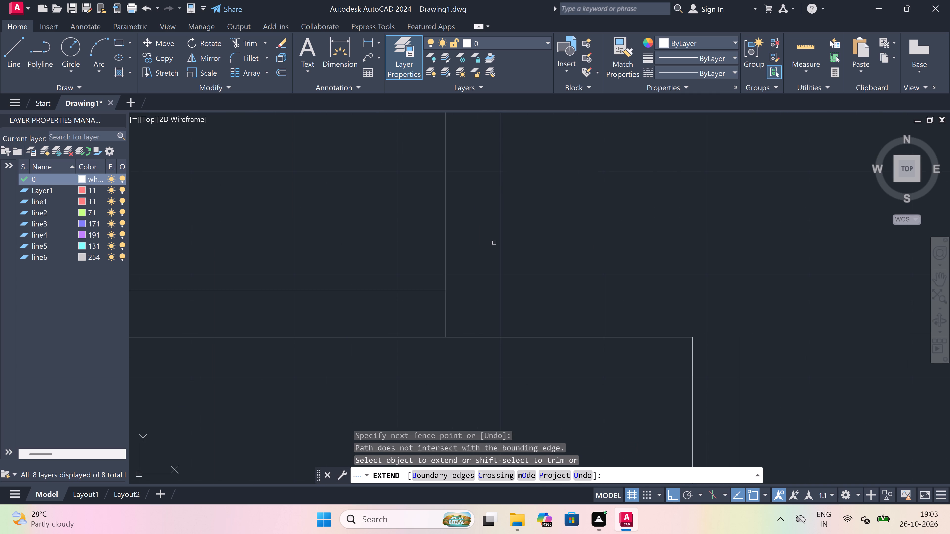
{"action": "key", "text": "Escape"}
Fillet the inner bottom wall line of the projection's room with the partition's outer line into a square corner.
{"action": "key", "text": "f"}
{"action": "key", "text": "space"}
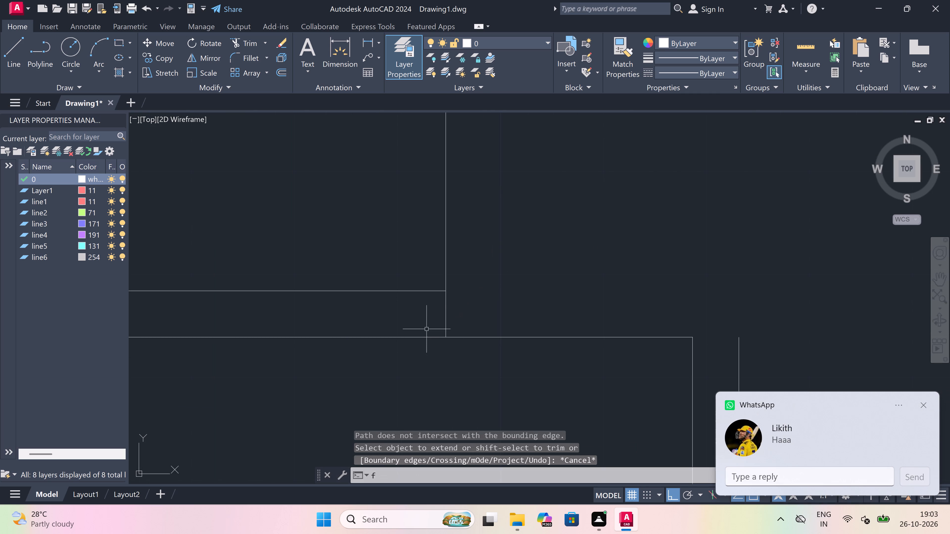
{"action": "left_click", "coordinate": [415, 291]}
{"action": "scroll", "coordinate": [625, 302], "scroll_direction": "down", "scroll_amount": 3}
{"action": "scroll", "coordinate": [672, 342], "scroll_direction": "up", "scroll_amount": 1}
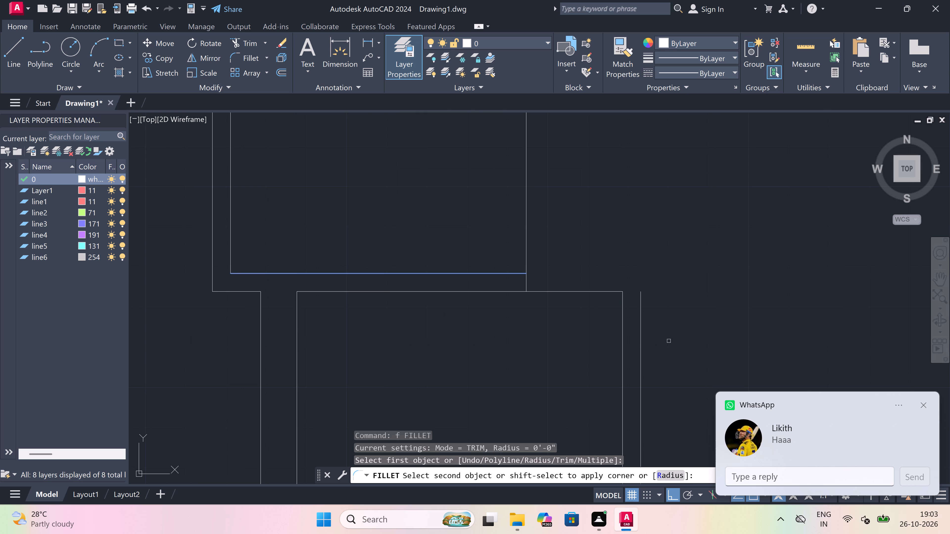
{"action": "left_click", "coordinate": [640, 311]}
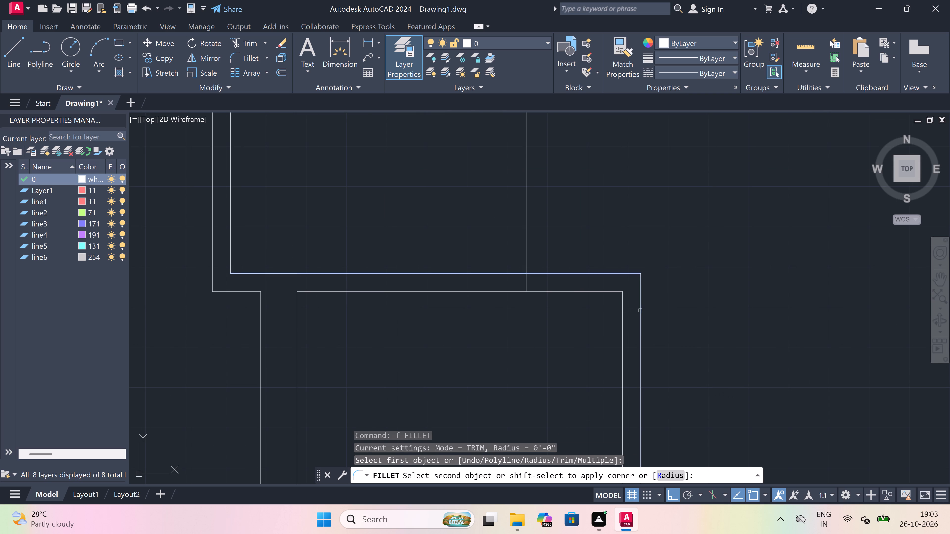
{"action": "key", "text": "Escape"}
Trim the stub of the projection room's right-hand line that crosses the thickness of its bottom wall.
{"action": "key", "text": "t"}
{"action": "key", "text": "r"}
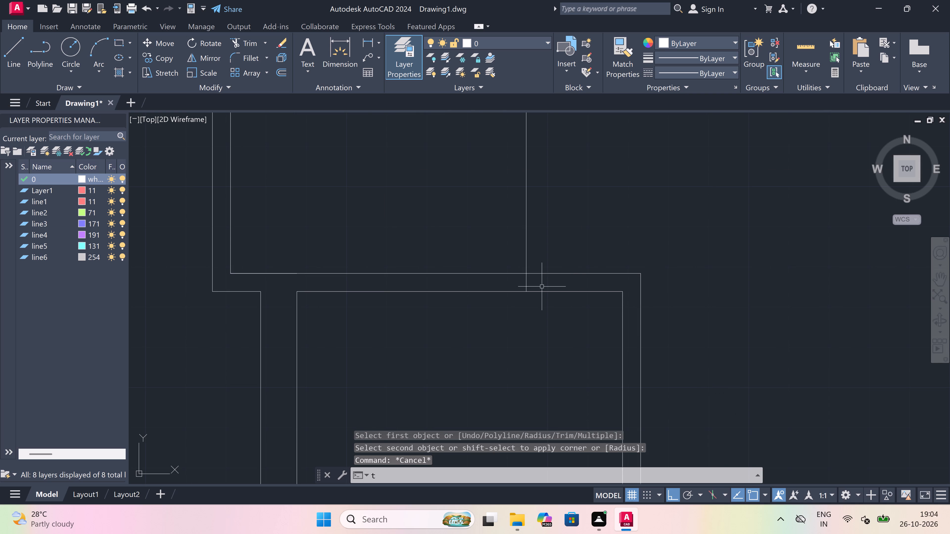
{"action": "key", "text": "space"}
{"action": "left_click", "coordinate": [524, 282]}
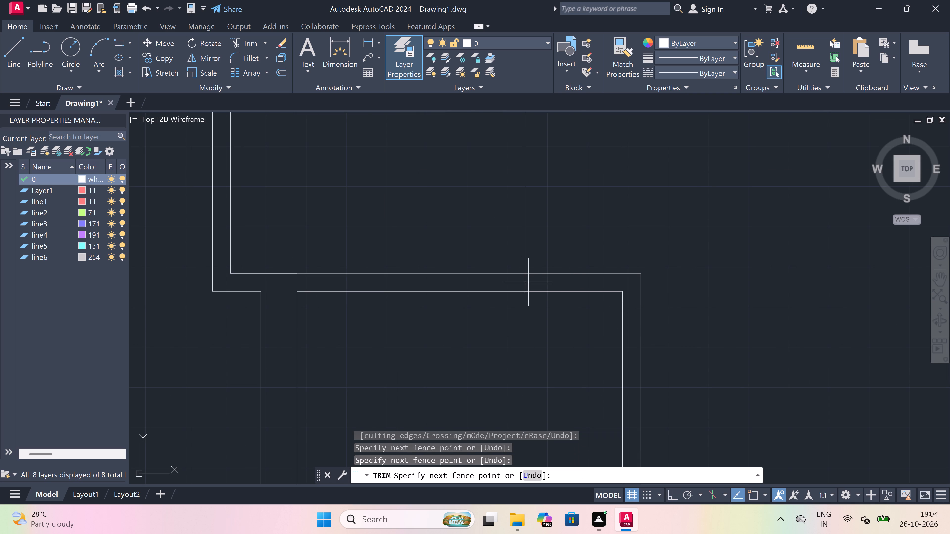
{"action": "left_click", "coordinate": [528, 282]}
{"action": "scroll", "coordinate": [492, 268], "scroll_direction": "down", "scroll_amount": 3}
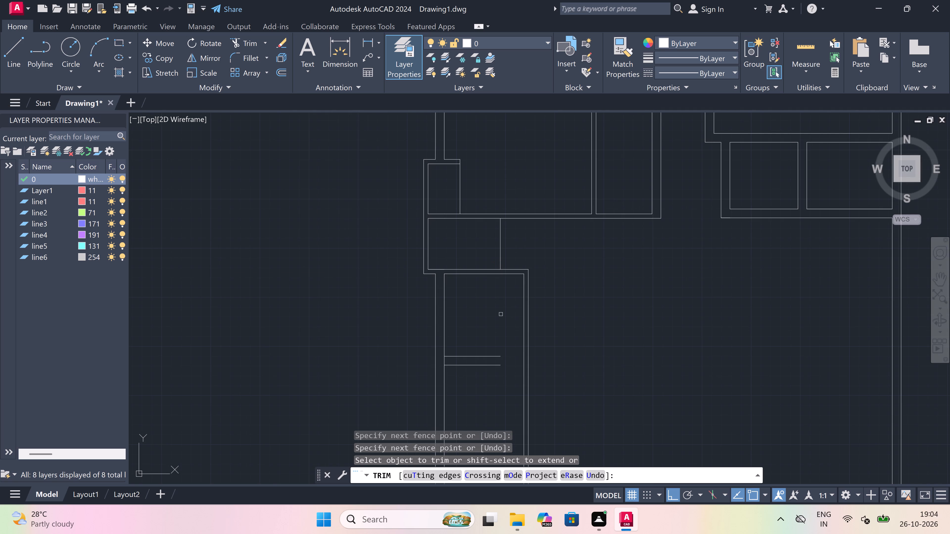
Trim the left outer wall's inner line between the two horizontal lines of the new room's bottom wall.
{"action": "scroll", "coordinate": [501, 313], "scroll_direction": "down", "scroll_amount": 2}
{"action": "scroll", "coordinate": [479, 336], "scroll_direction": "up", "scroll_amount": 3}
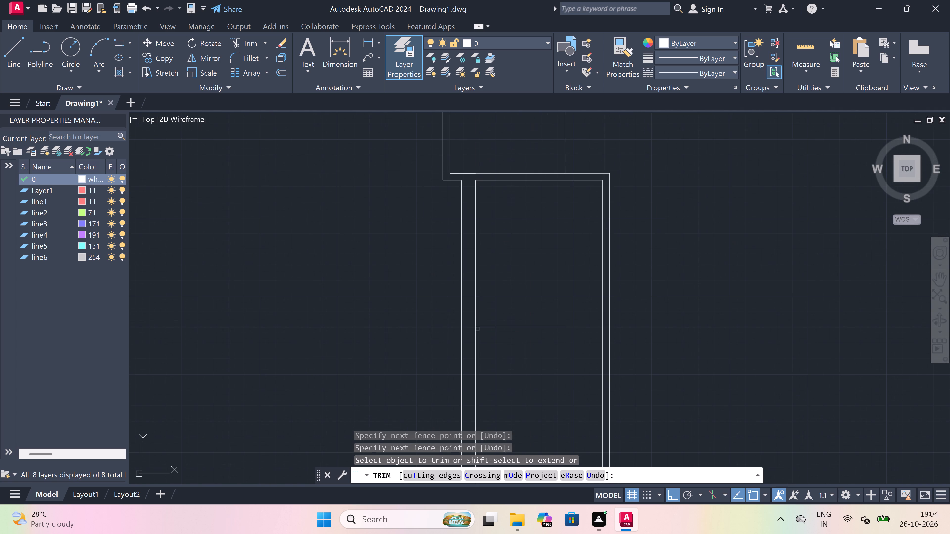
{"action": "left_click", "coordinate": [475, 323]}
{"action": "key", "text": "Escape"}
Extend both horizontal lines of the new room's bottom wall to the partition on the right.
{"action": "scroll", "coordinate": [498, 328], "scroll_direction": "down", "scroll_amount": 2}
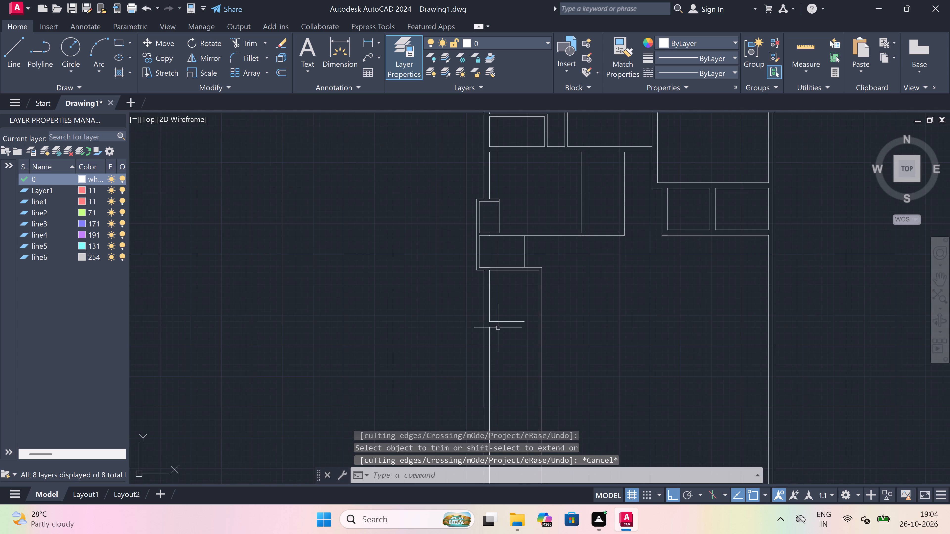
{"action": "scroll", "coordinate": [499, 350], "scroll_direction": "up", "scroll_amount": 2}
{"action": "key", "text": "e"}
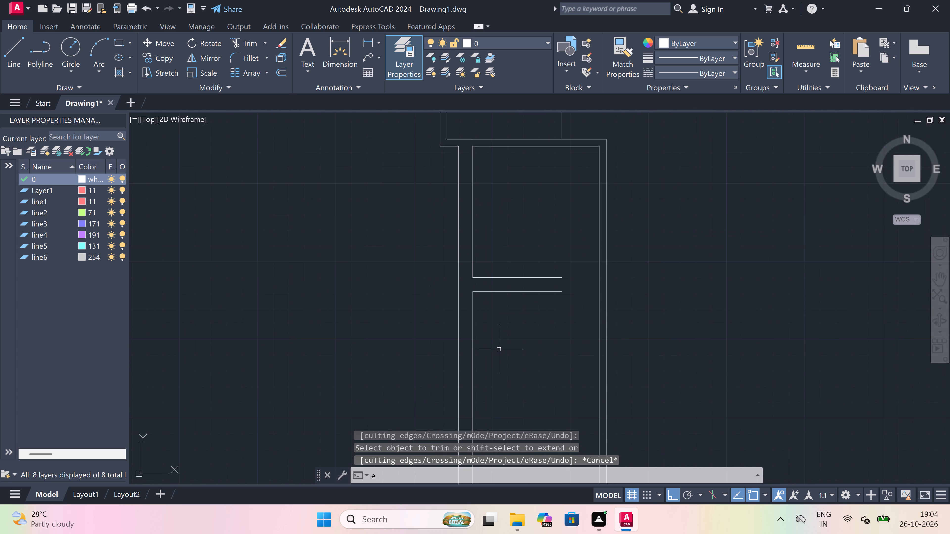
{"action": "key", "text": "x"}
{"action": "key", "text": "space"}
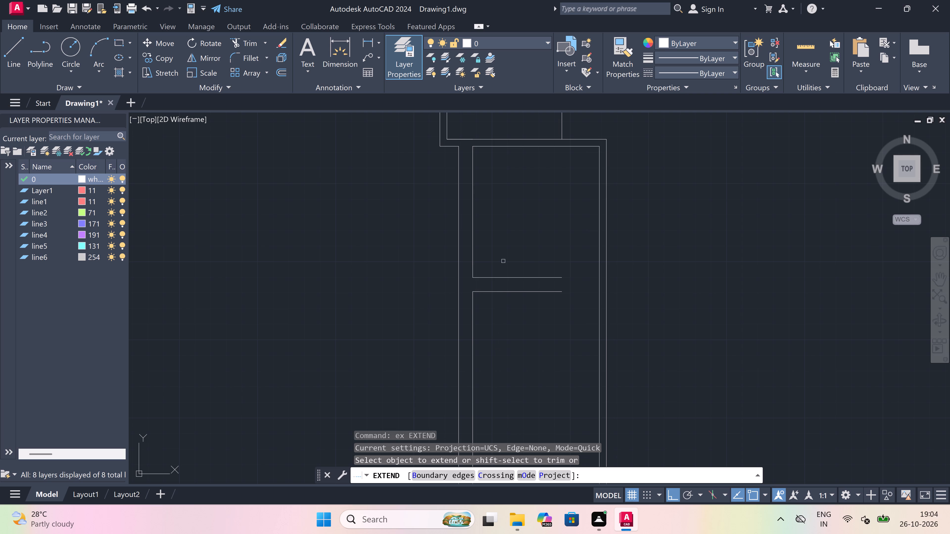
{"action": "left_click_drag", "start_coordinate": [507, 255], "coordinate": [509, 258]}
{"action": "left_click_drag", "start_coordinate": [565, 408], "coordinate": [565, 405]}
{"action": "left_click", "coordinate": [562, 256]}
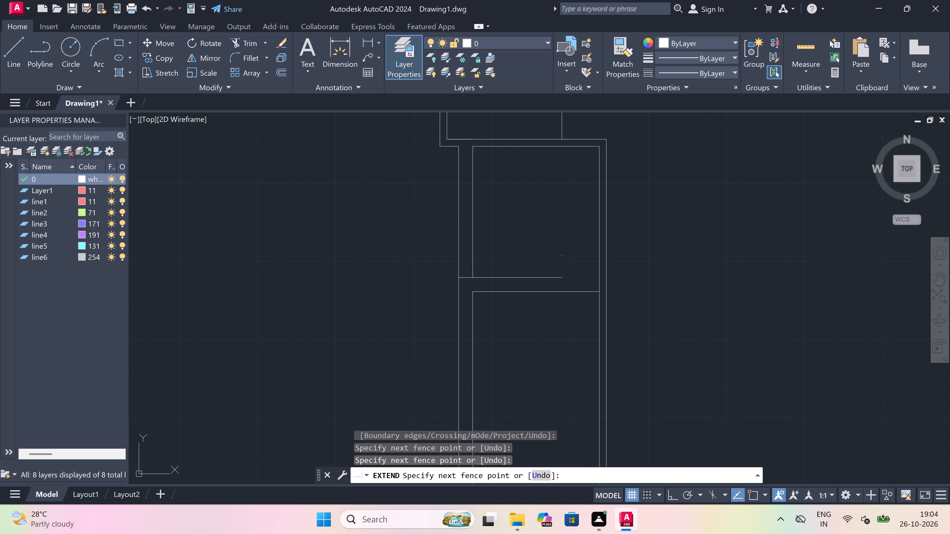
{"action": "left_click", "coordinate": [536, 348]}
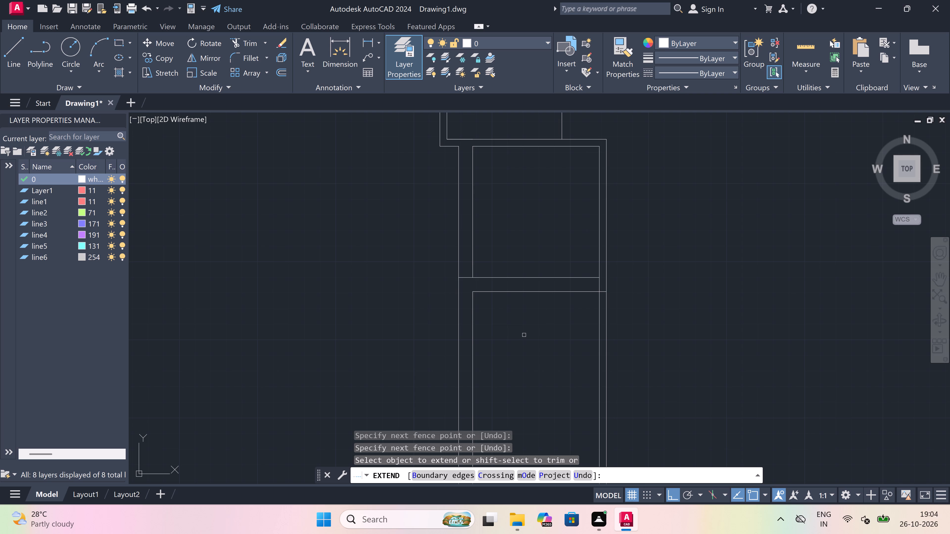
{"action": "key", "text": "Escape"}
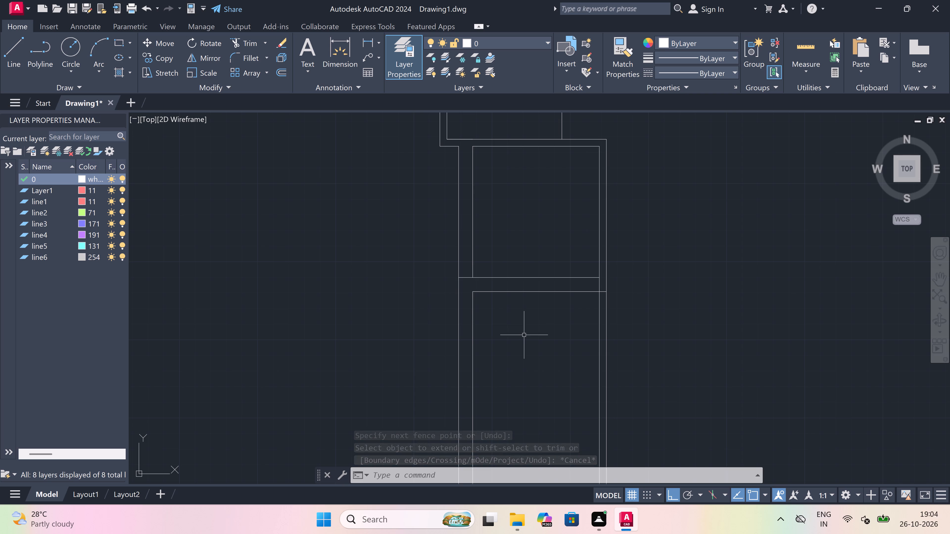
Trim the upper horizontal line's overshoot inside the thickness of the left outer wall.
{"action": "type", "text": "tr"}
{"action": "key", "text": "space"}
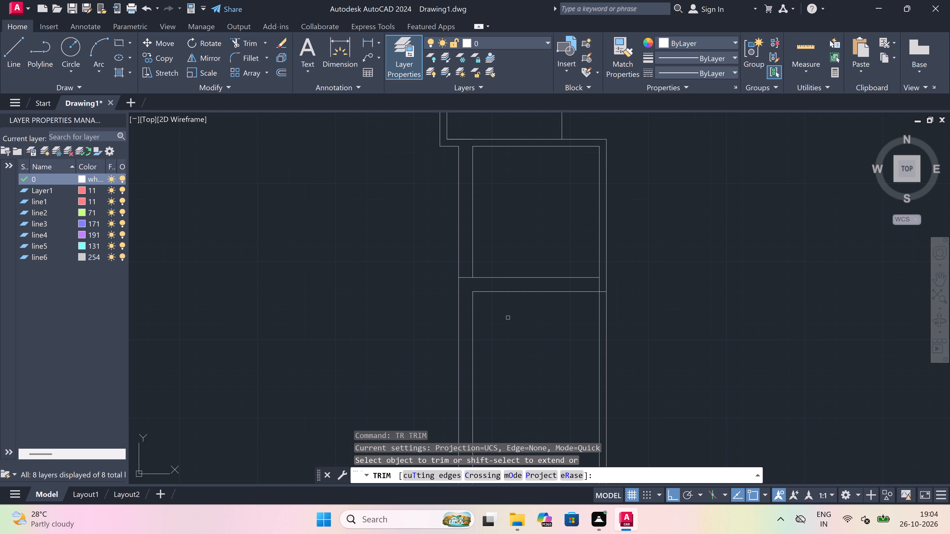
{"action": "scroll", "coordinate": [458, 274], "scroll_direction": "up", "scroll_amount": 1}
{"action": "left_click", "coordinate": [468, 277]}
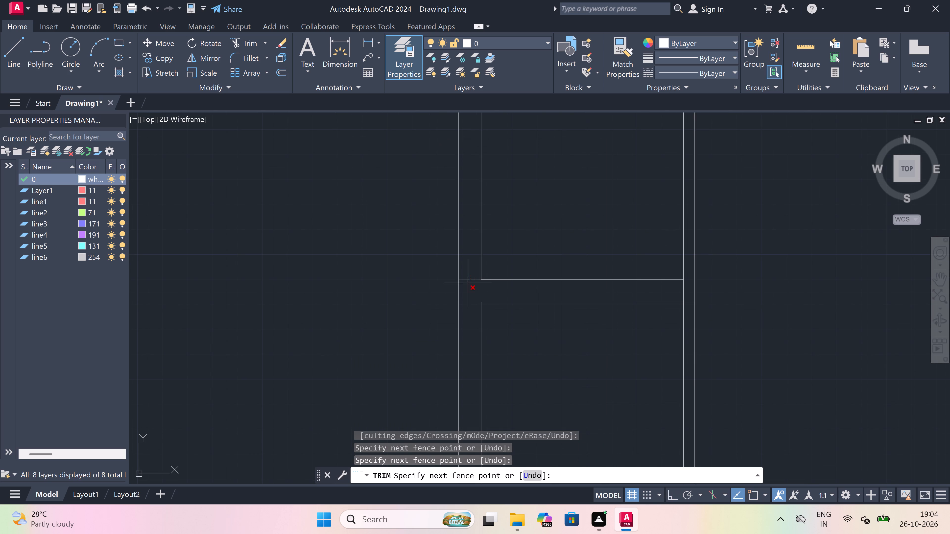
{"action": "left_click", "coordinate": [468, 294]}
{"action": "scroll", "coordinate": [468, 294], "scroll_direction": "down", "scroll_amount": 1}
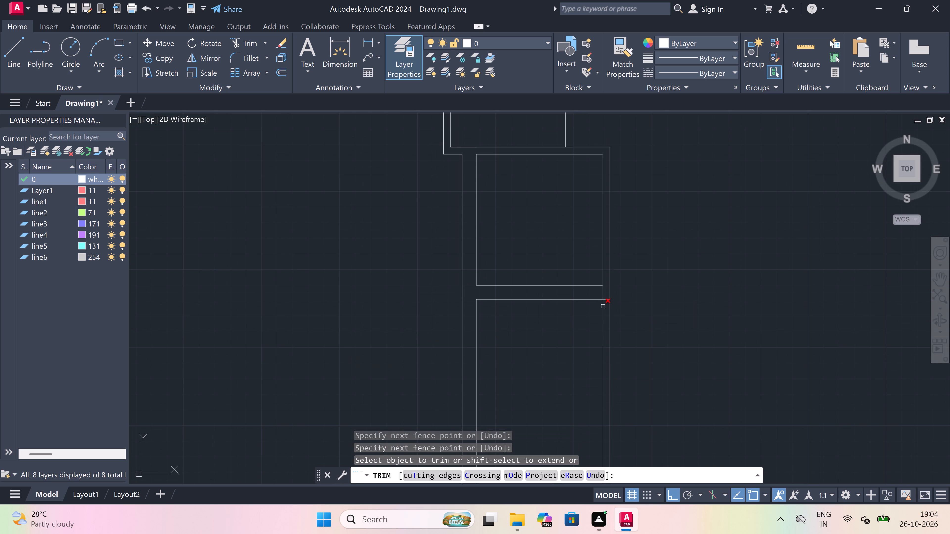
Trim the partition's inner line across the bottom wall and the lower horizontal line's stub inside the partition.
{"action": "scroll", "coordinate": [609, 305], "scroll_direction": "up", "scroll_amount": 1}
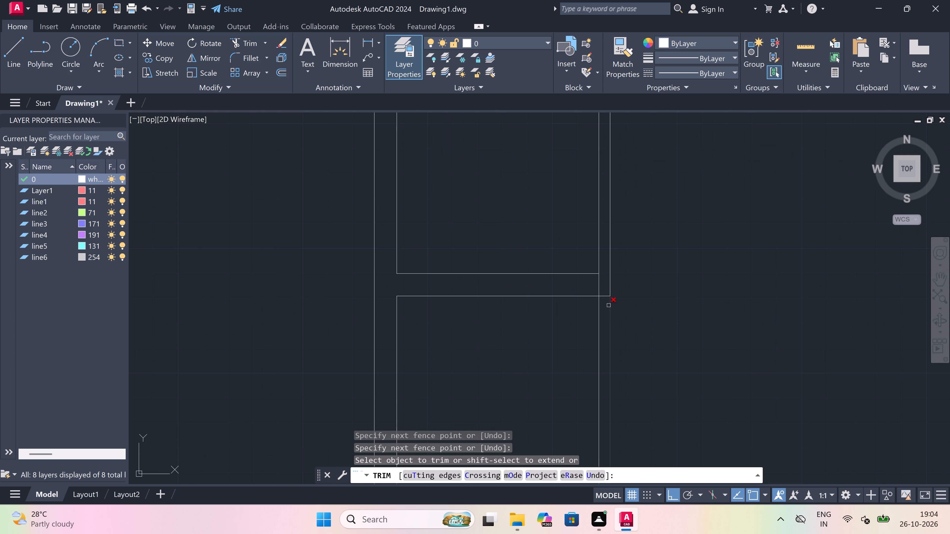
{"action": "scroll", "coordinate": [609, 305], "scroll_direction": "up", "scroll_amount": 1}
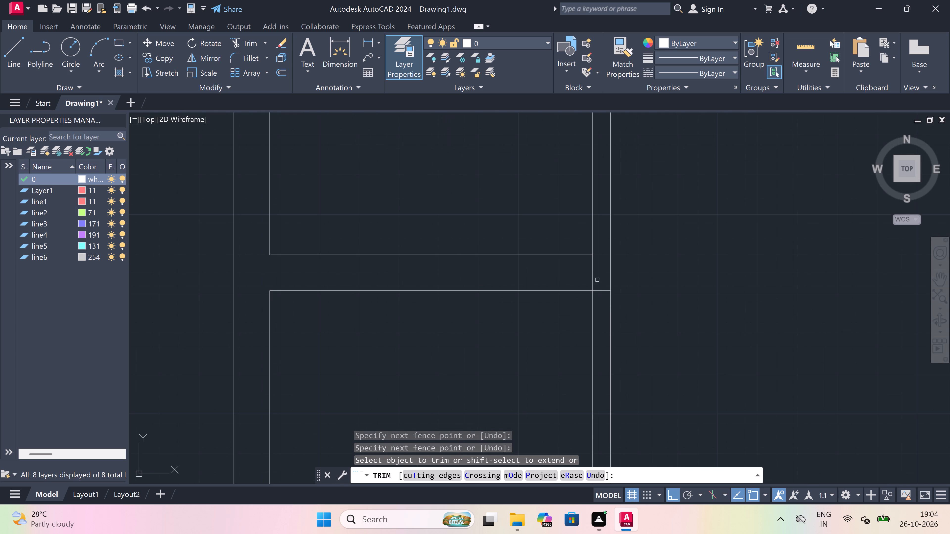
{"action": "scroll", "coordinate": [591, 272], "scroll_direction": "up", "scroll_amount": 1}
{"action": "left_click", "coordinate": [591, 272]}
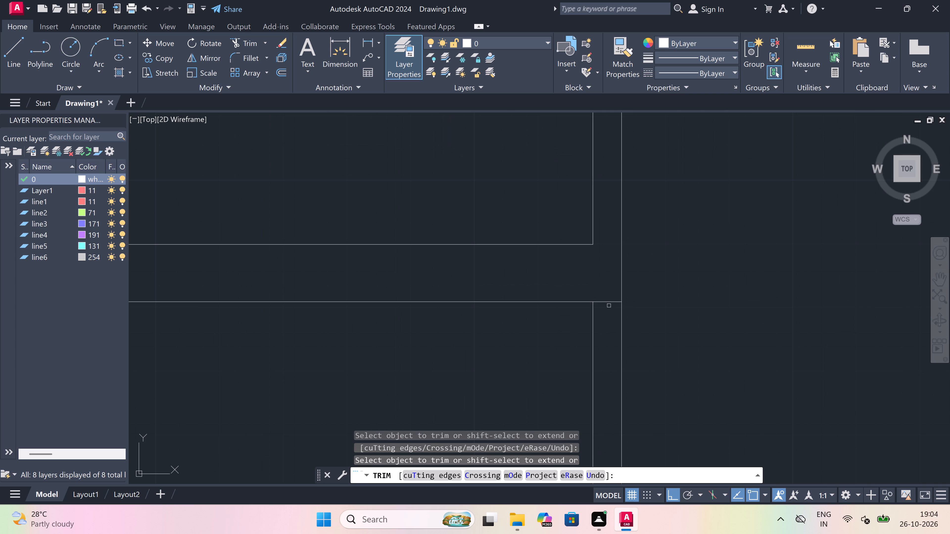
{"action": "left_click", "coordinate": [608, 299]}
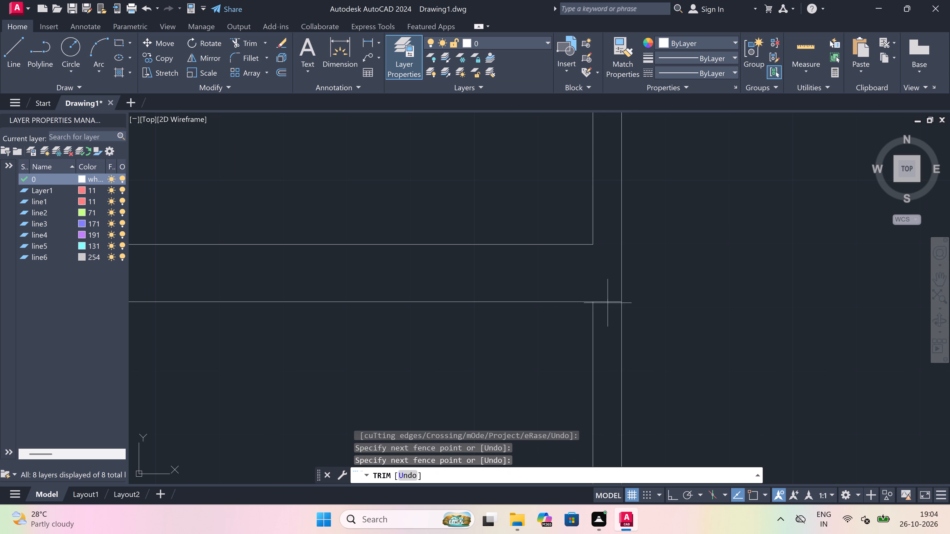
{"action": "left_click", "coordinate": [608, 308]}
{"action": "scroll", "coordinate": [488, 320], "scroll_direction": "down", "scroll_amount": 2}
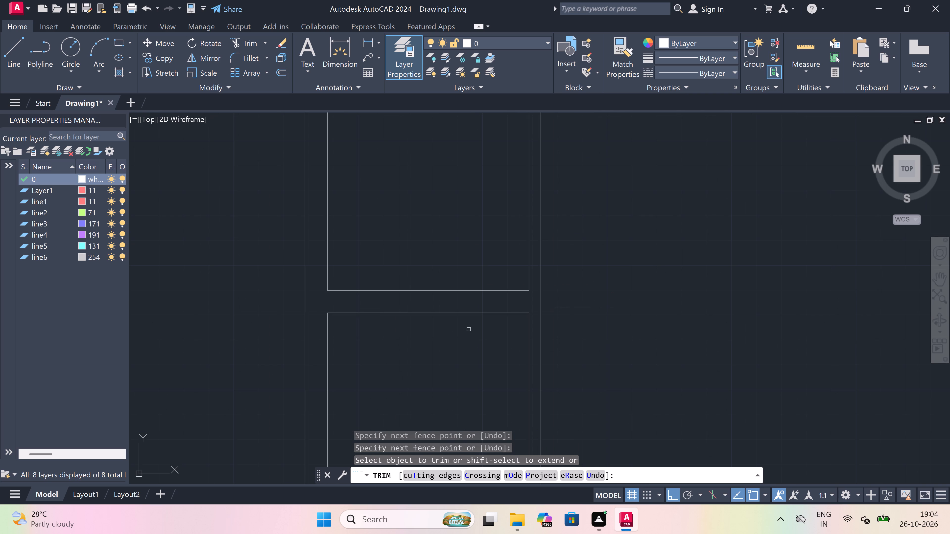
{"action": "key", "text": "Escape"}
Examine the overall floor plan and the open area beside the new room.
{"action": "scroll", "coordinate": [465, 330], "scroll_direction": "down", "scroll_amount": 5}
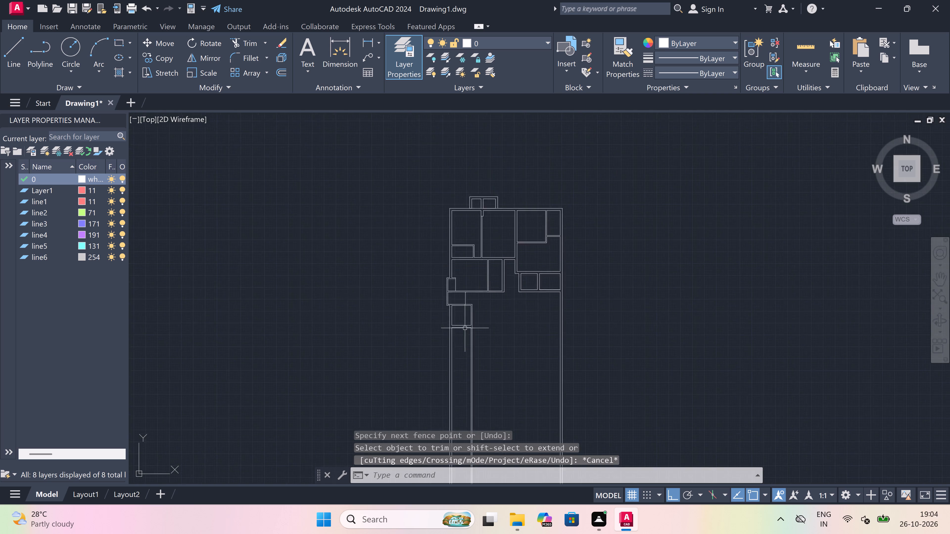
{"action": "scroll", "coordinate": [465, 328], "scroll_direction": "down", "scroll_amount": 2}
{"action": "scroll", "coordinate": [481, 303], "scroll_direction": "up", "scroll_amount": 3}
{"action": "scroll", "coordinate": [479, 305], "scroll_direction": "down", "scroll_amount": 1}
{"action": "scroll", "coordinate": [455, 365], "scroll_direction": "up", "scroll_amount": 3}
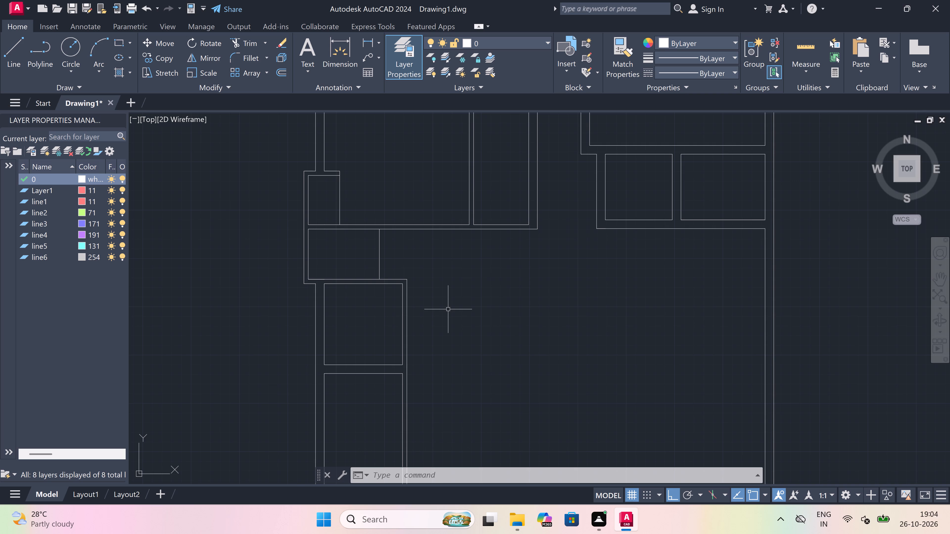
{"action": "scroll", "coordinate": [448, 309], "scroll_direction": "down", "scroll_amount": 1}
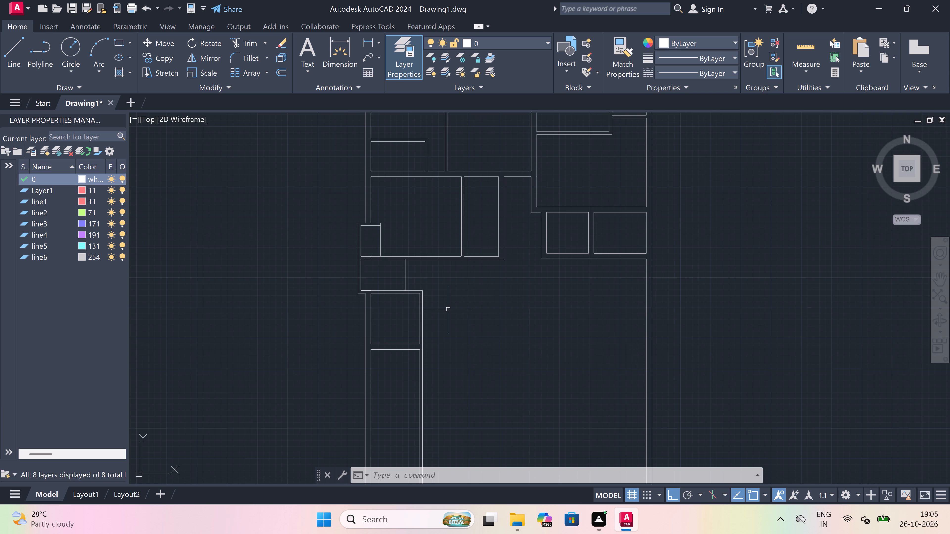
{"action": "scroll", "coordinate": [448, 309], "scroll_direction": "up", "scroll_amount": 1}
{"action": "scroll", "coordinate": [448, 309], "scroll_direction": "down", "scroll_amount": 2}
{"action": "scroll", "coordinate": [451, 309], "scroll_direction": "up", "scroll_amount": 1}
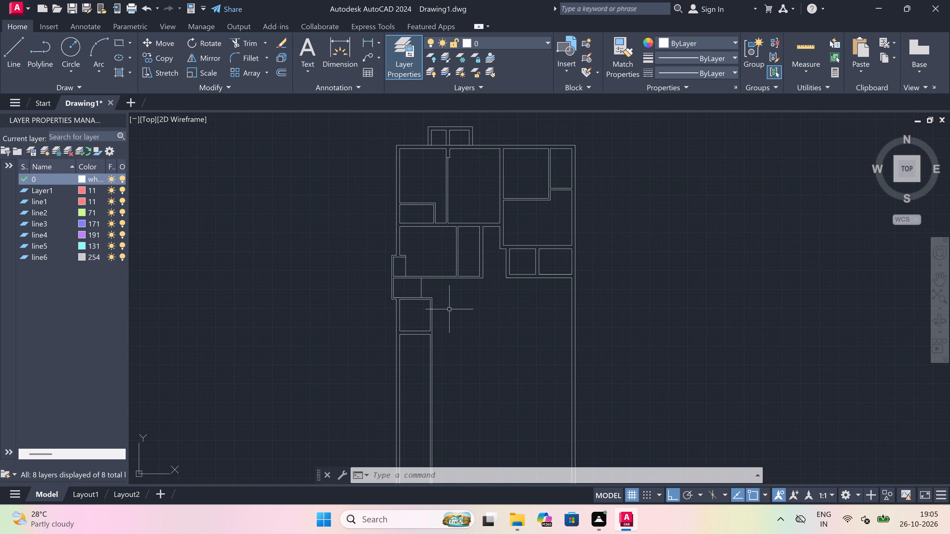
Draw a line down from the upper block's lower-right outer corner to the new room's inner bottom level, continuing left to the partition.
{"action": "scroll", "coordinate": [451, 309], "scroll_direction": "up", "scroll_amount": 1}
{"action": "key", "text": "l"}
{"action": "key", "text": "space"}
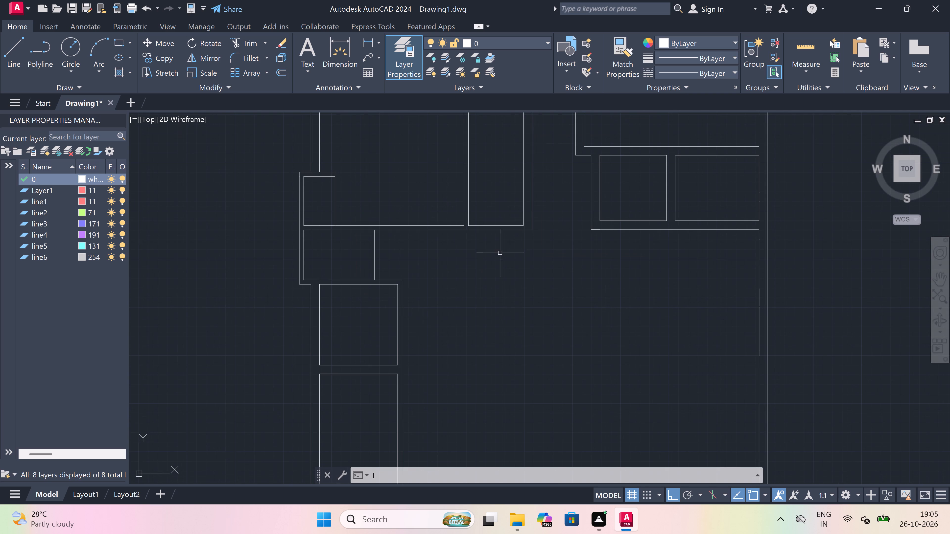
{"action": "left_click", "coordinate": [531, 230]}
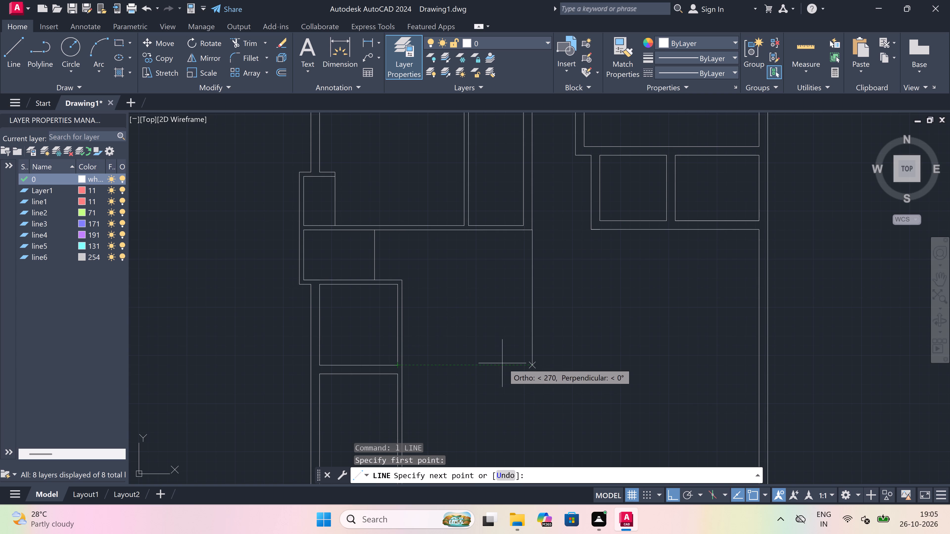
{"action": "left_click", "coordinate": [532, 368]}
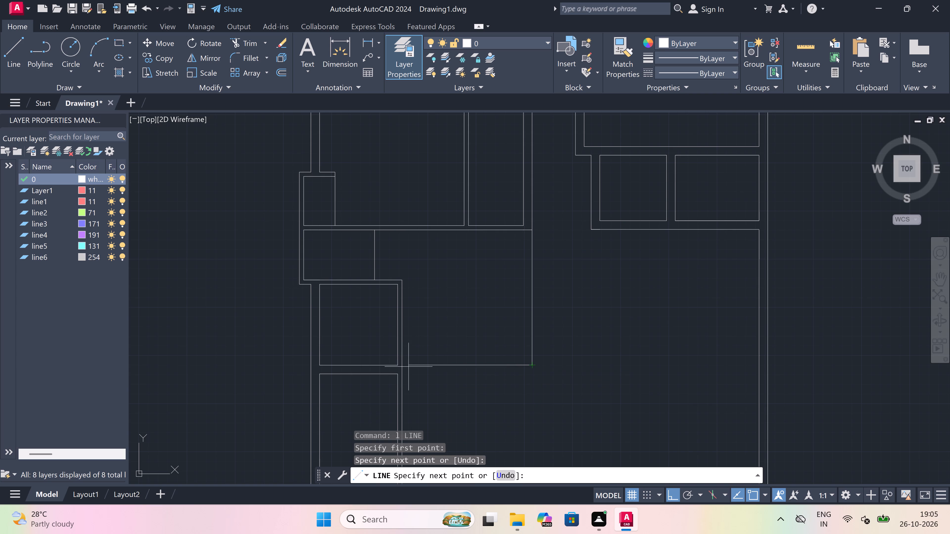
{"action": "left_click", "coordinate": [405, 366]}
{"action": "key", "text": "Escape"}
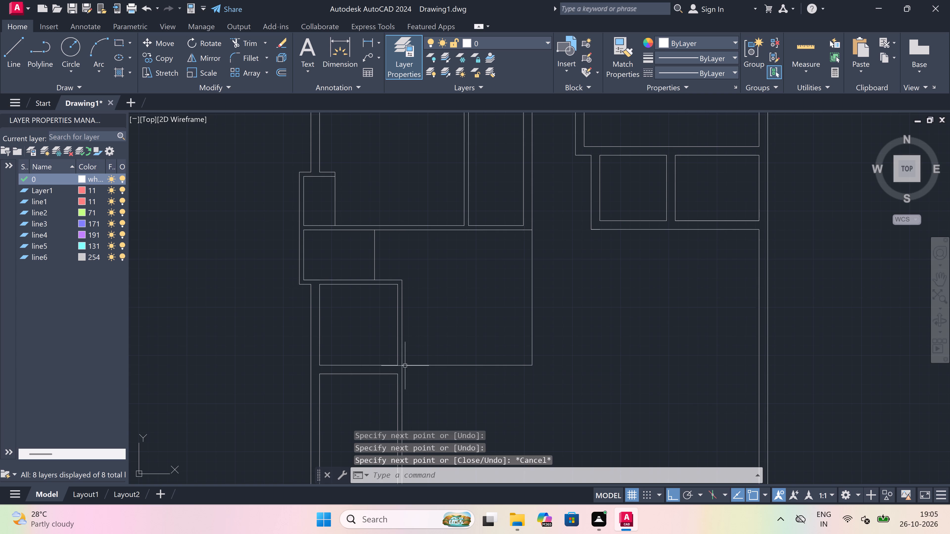
Draw the bottom wall's outer line from the partition to below the area's outer right line, turning up to meet its lower end.
{"action": "key", "text": "space"}
{"action": "scroll", "coordinate": [397, 393], "scroll_direction": "up", "scroll_amount": 2}
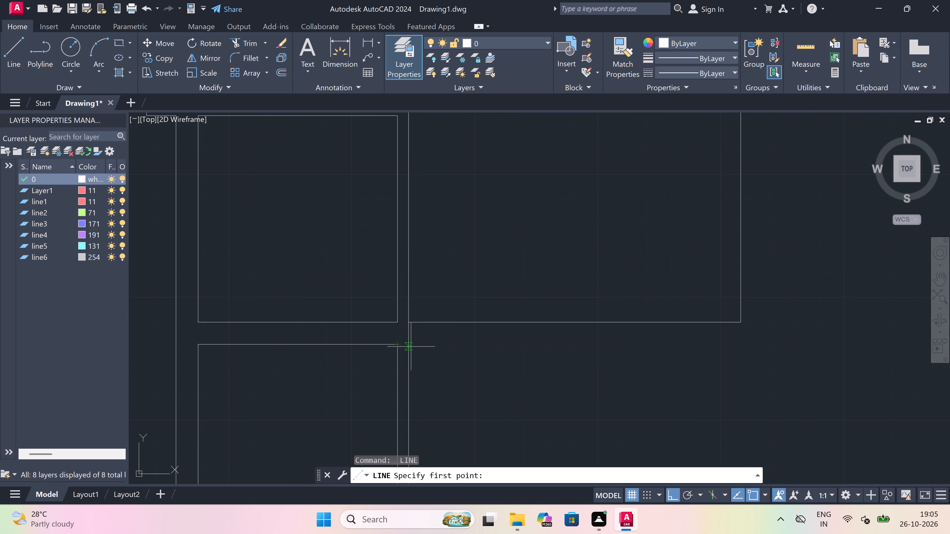
{"action": "scroll", "coordinate": [399, 344], "scroll_direction": "up", "scroll_amount": 2}
{"action": "left_click", "coordinate": [397, 344]}
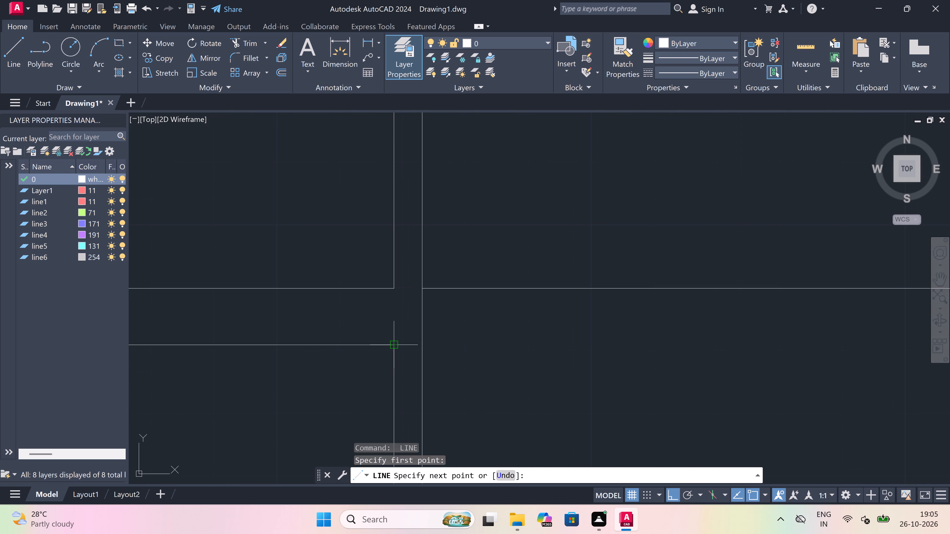
{"action": "scroll", "coordinate": [397, 345], "scroll_direction": "down", "scroll_amount": 2}
{"action": "scroll", "coordinate": [479, 367], "scroll_direction": "down", "scroll_amount": 2}
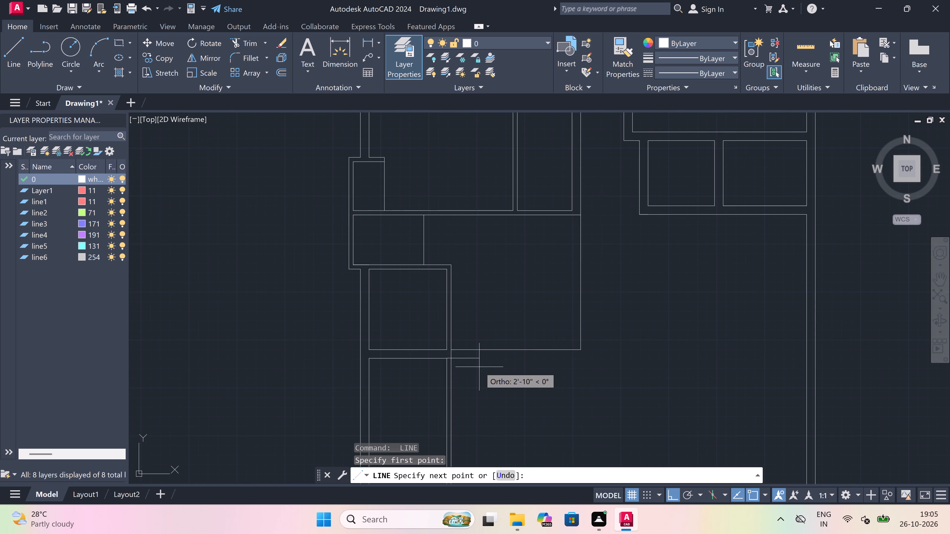
{"action": "scroll", "coordinate": [479, 367], "scroll_direction": "down", "scroll_amount": 3}
{"action": "scroll", "coordinate": [523, 363], "scroll_direction": "up", "scroll_amount": 3}
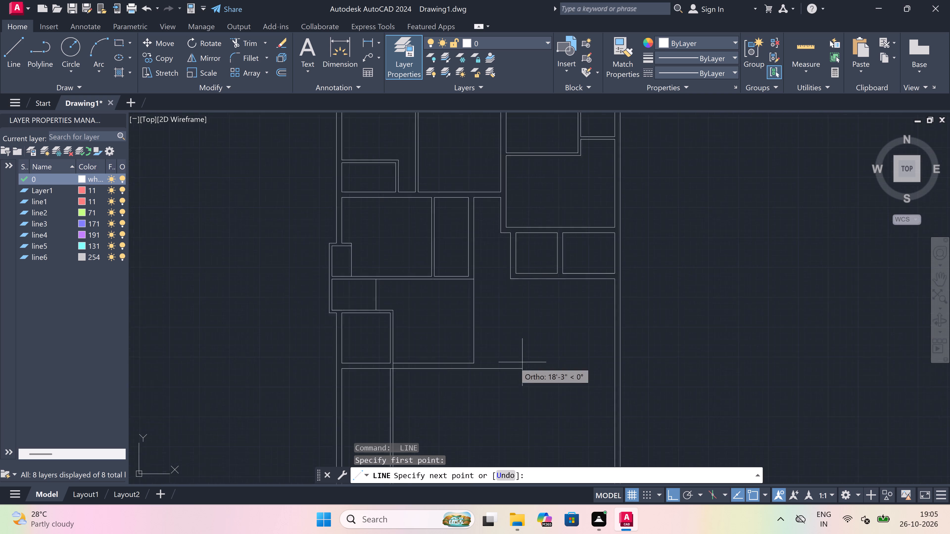
{"action": "scroll", "coordinate": [421, 371], "scroll_direction": "up", "scroll_amount": 2}
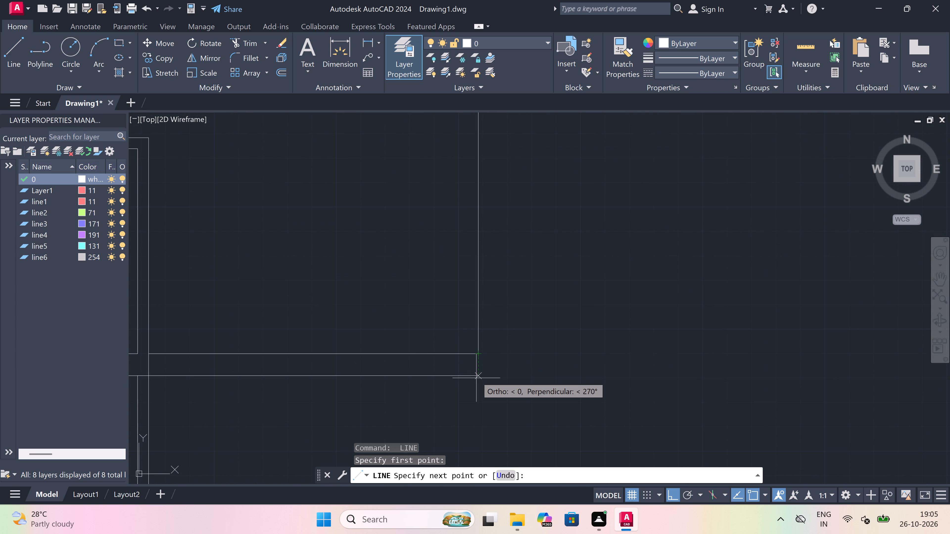
{"action": "left_click_drag", "start_coordinate": [476, 378], "coordinate": [477, 375]}
{"action": "left_click", "coordinate": [479, 350]}
{"action": "key", "text": "Escape"}
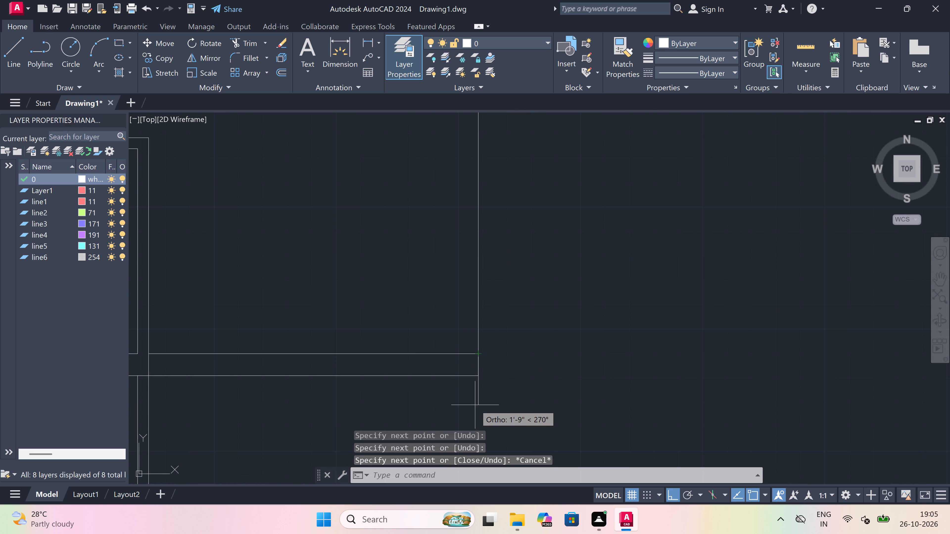
Draw a line 9" inward from the new lower-right outer corner, continuing up to the upper block's bottom wall line.
{"action": "key", "text": "space"}
{"action": "left_click", "coordinate": [480, 373]}
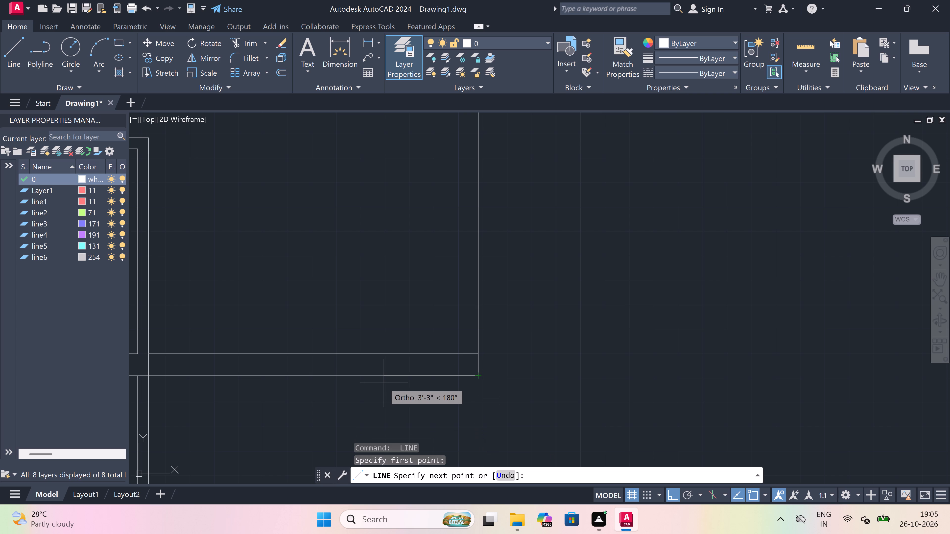
{"action": "type", "text": "9\""}
{"action": "key", "text": "space"}
{"action": "scroll", "coordinate": [383, 383], "scroll_direction": "down", "scroll_amount": 3}
{"action": "scroll", "coordinate": [390, 296], "scroll_direction": "up", "scroll_amount": 3}
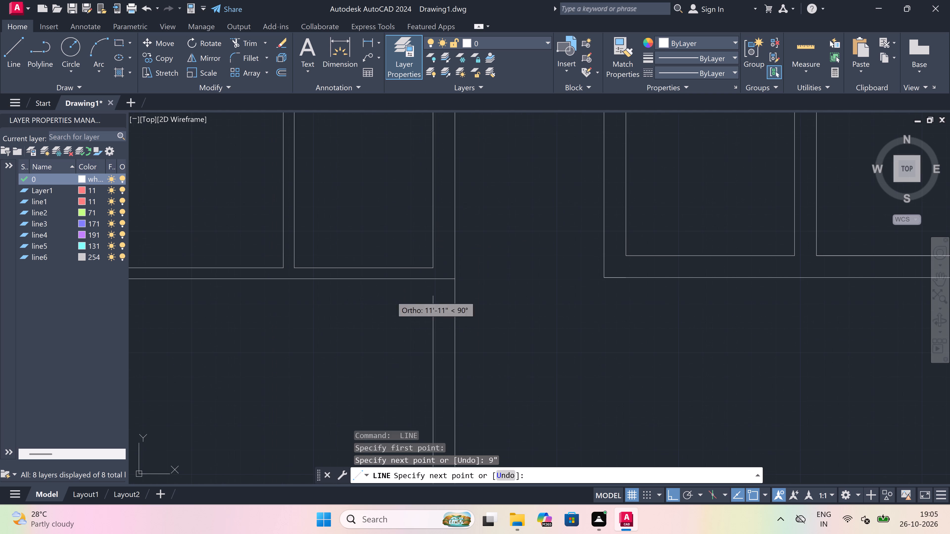
{"action": "left_click", "coordinate": [431, 280]}
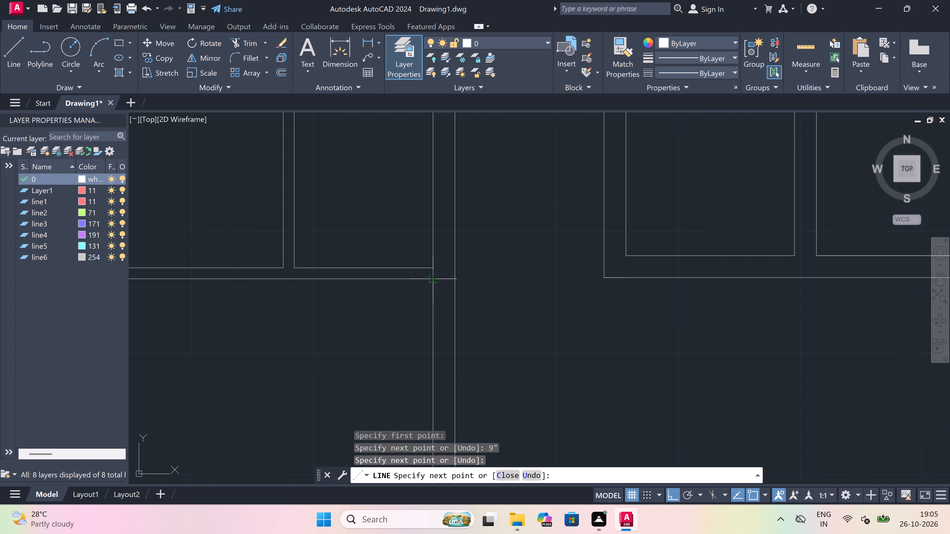
{"action": "key", "text": "Escape"}
Trim the partition's outer line across the bottom wall and both inner lines' overshoots inside the lower-right wall corner.
{"action": "scroll", "coordinate": [431, 280], "scroll_direction": "down", "scroll_amount": 5}
{"action": "scroll", "coordinate": [426, 331], "scroll_direction": "up", "scroll_amount": 3}
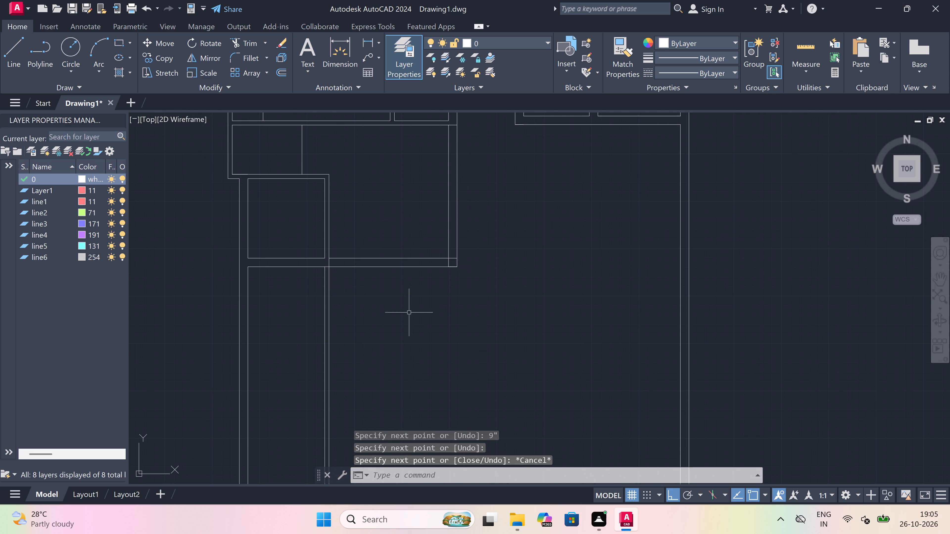
{"action": "scroll", "coordinate": [333, 256], "scroll_direction": "up", "scroll_amount": 2}
{"action": "type", "text": "tr"}
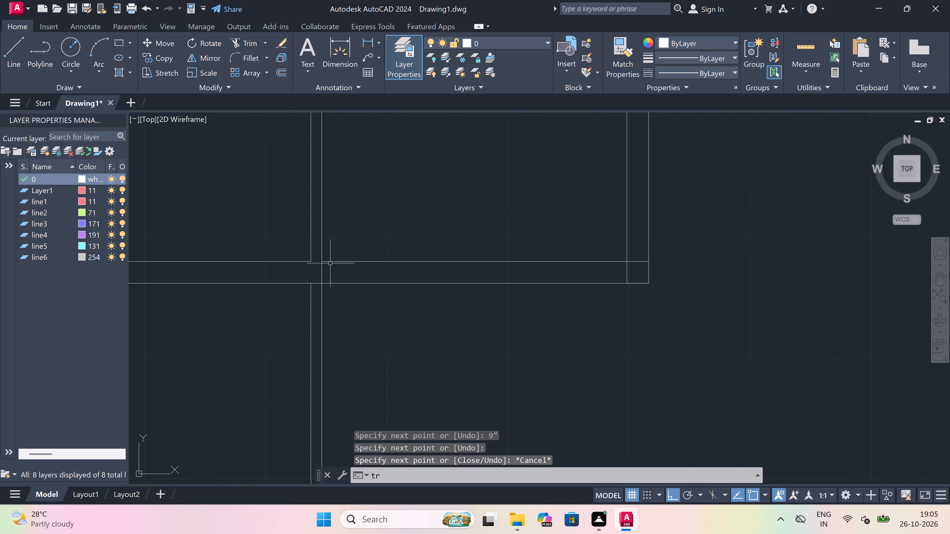
{"action": "key", "text": "space"}
{"action": "left_click", "coordinate": [318, 269]}
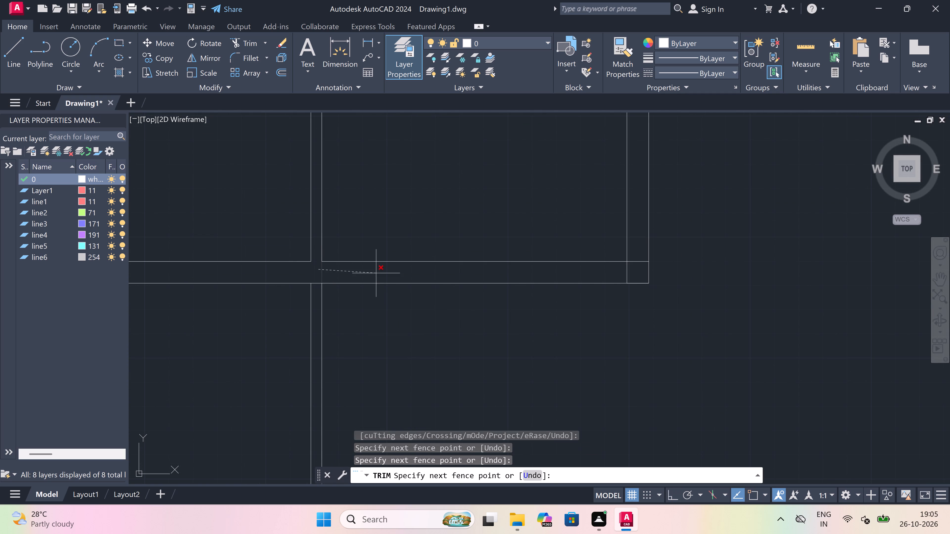
{"action": "left_click", "coordinate": [639, 268]}
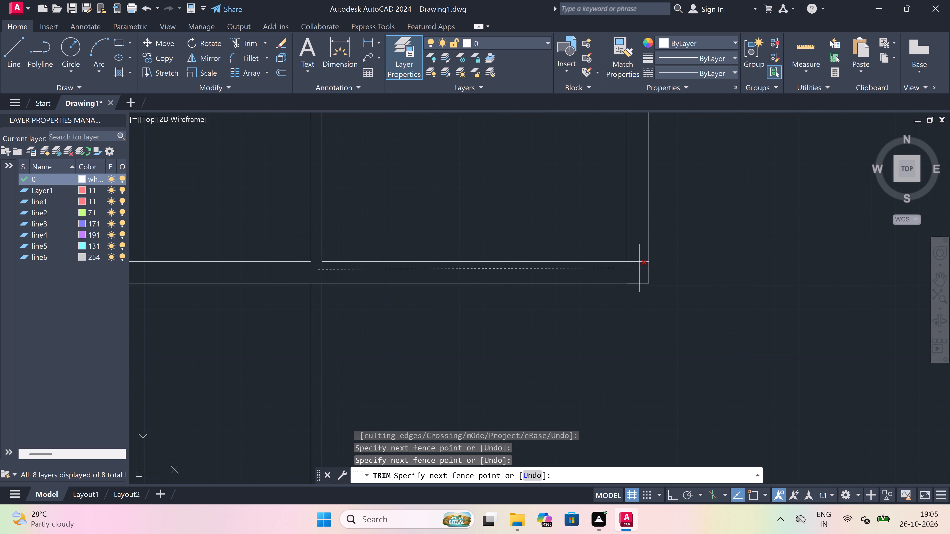
{"action": "left_click", "coordinate": [636, 264]}
{"action": "left_click", "coordinate": [636, 255]}
Trim away both partition lines extending below the bottom wall.
{"action": "scroll", "coordinate": [516, 268], "scroll_direction": "down", "scroll_amount": 3}
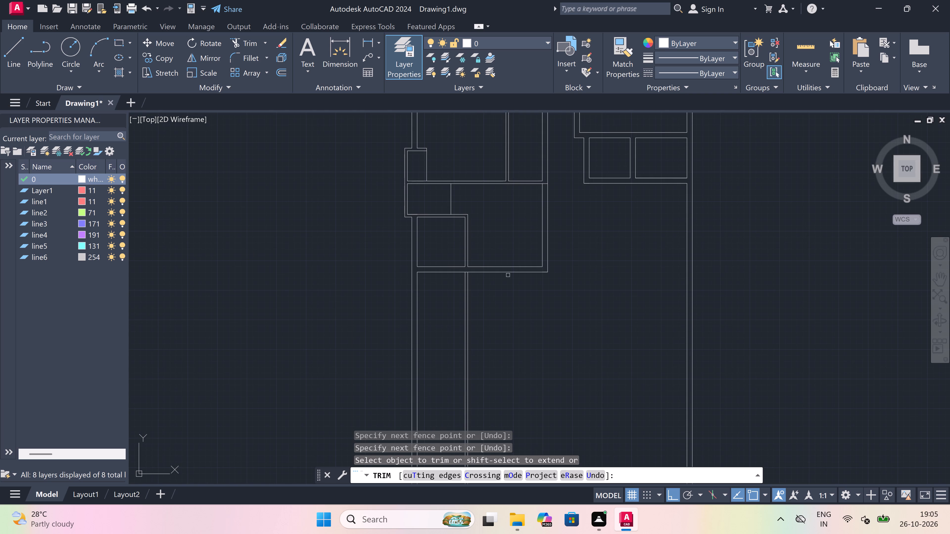
{"action": "scroll", "coordinate": [489, 302], "scroll_direction": "up", "scroll_amount": 1}
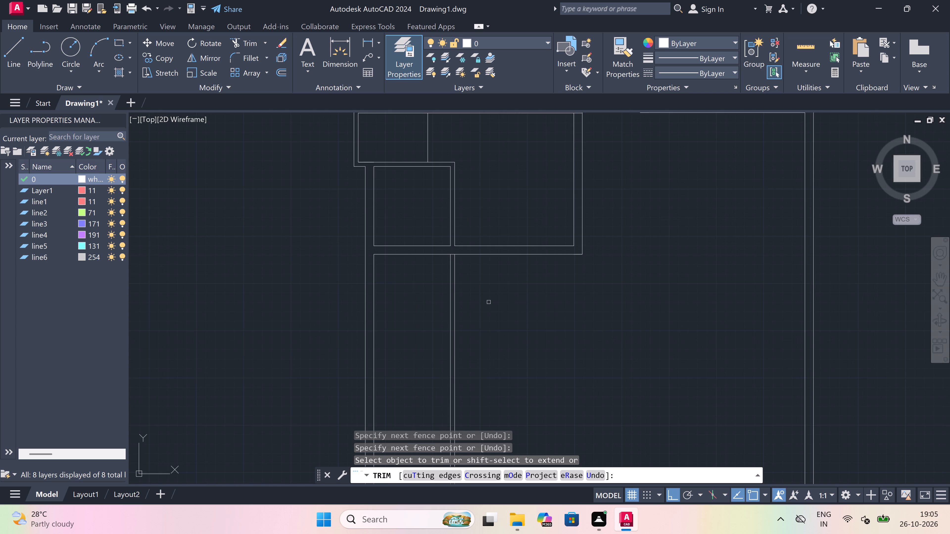
{"action": "left_click", "coordinate": [487, 301]}
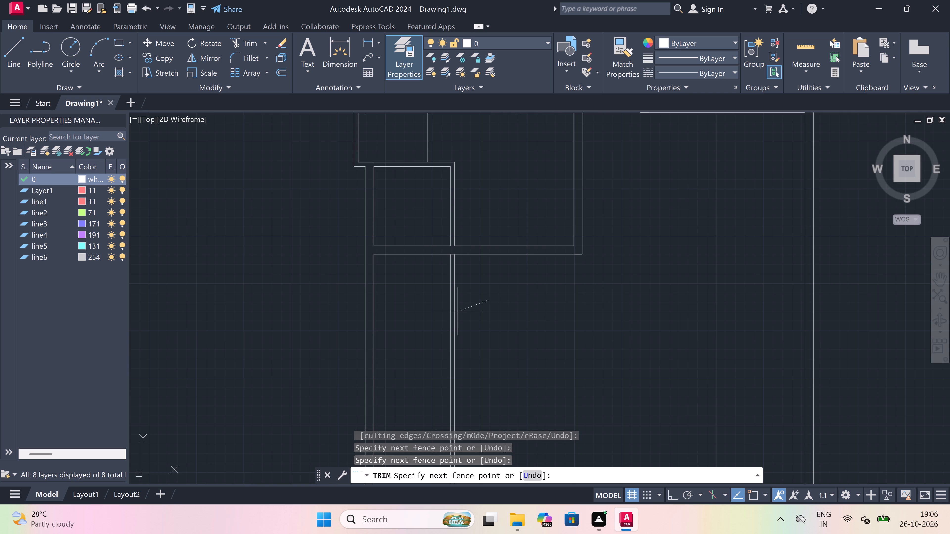
{"action": "left_click", "coordinate": [434, 318]}
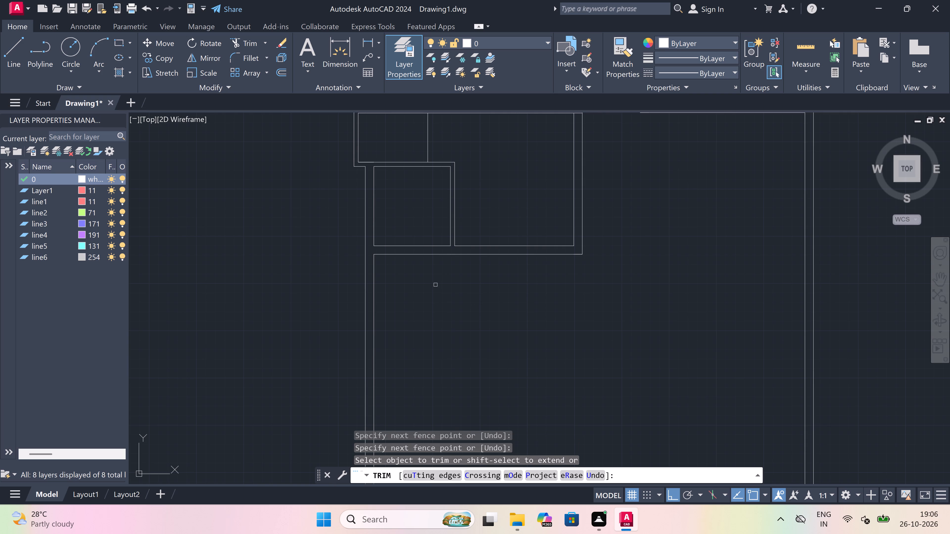
{"action": "key", "text": "Escape"}
Delete the short vertical line across the narrow space above the lower-left room.
{"action": "scroll", "coordinate": [435, 285], "scroll_direction": "down", "scroll_amount": 3}
{"action": "scroll", "coordinate": [436, 243], "scroll_direction": "up", "scroll_amount": 3}
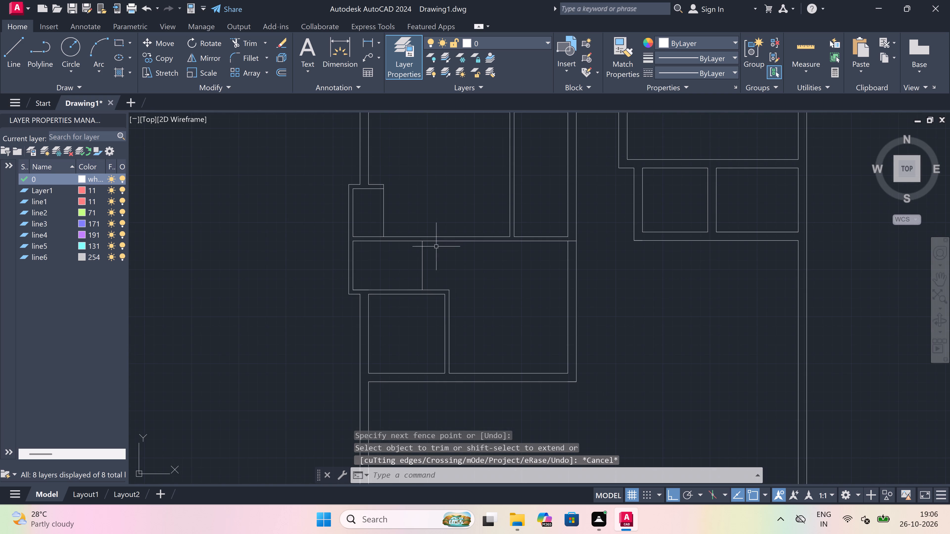
{"action": "scroll", "coordinate": [430, 269], "scroll_direction": "up", "scroll_amount": 1}
{"action": "left_click", "coordinate": [429, 257]}
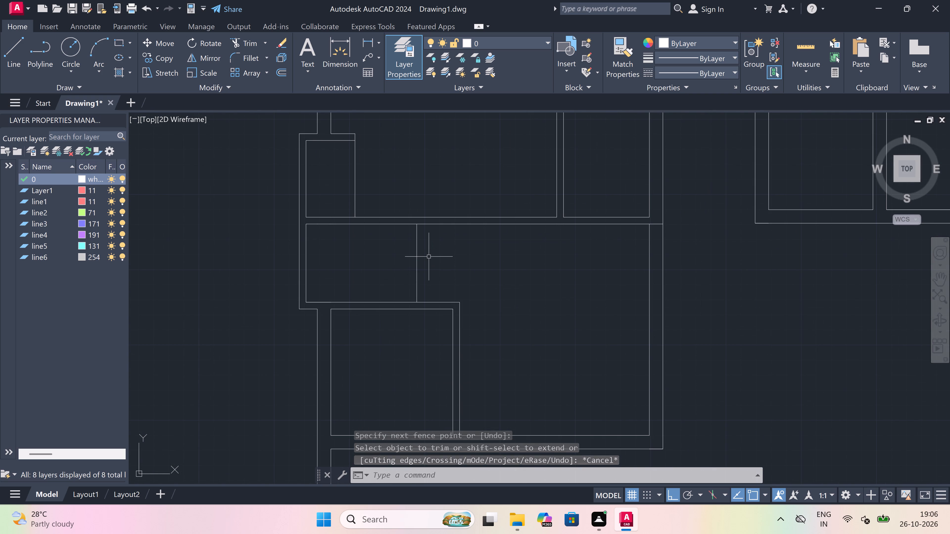
{"action": "left_click", "coordinate": [383, 267]}
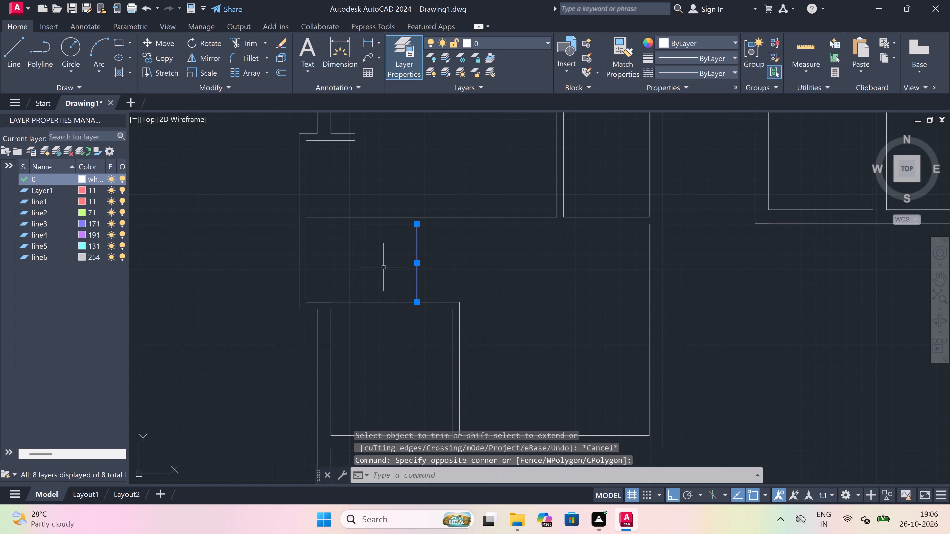
{"action": "key", "text": "Delete"}
Draw a vertical line from the lower-left room's upper-right outer corner up to the upper block's bottom wall line.
{"action": "key", "text": "l"}
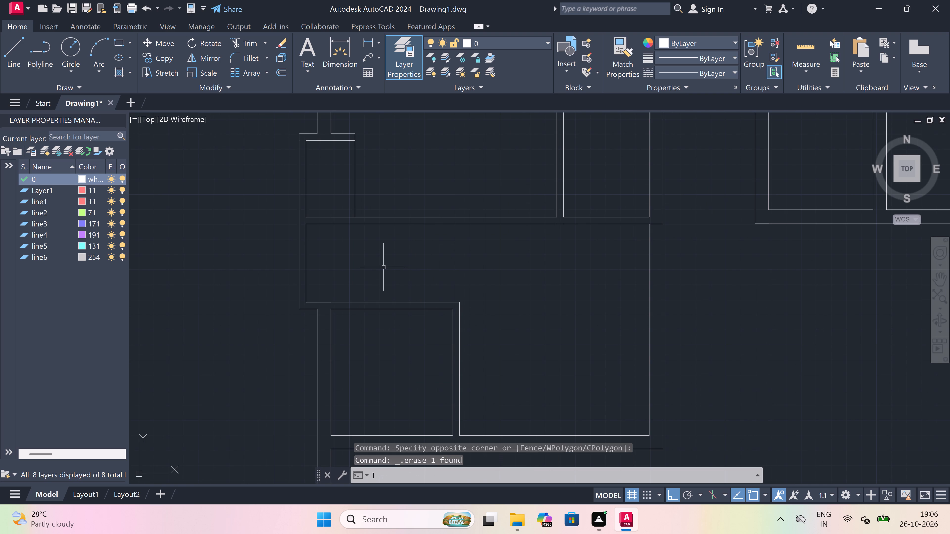
{"action": "key", "text": "space"}
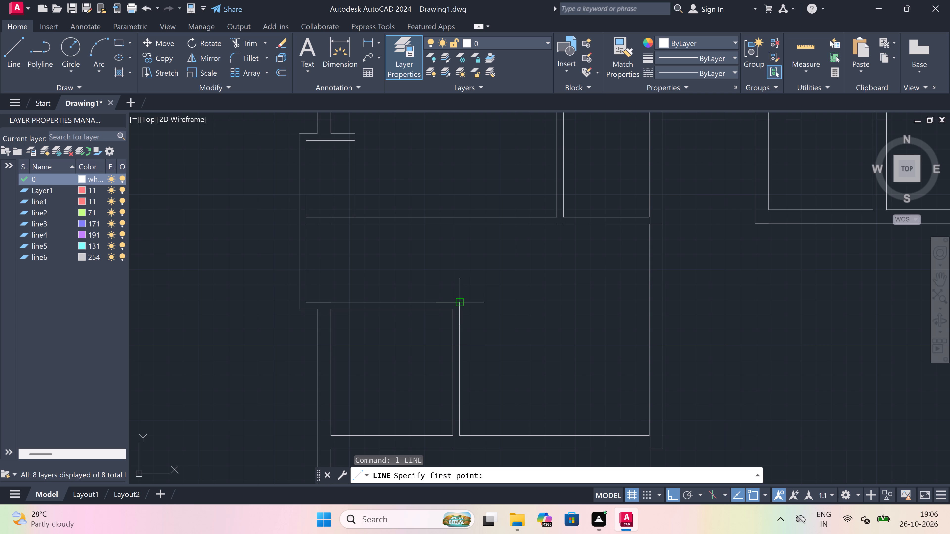
{"action": "left_click_drag", "start_coordinate": [459, 304], "coordinate": [459, 296]}
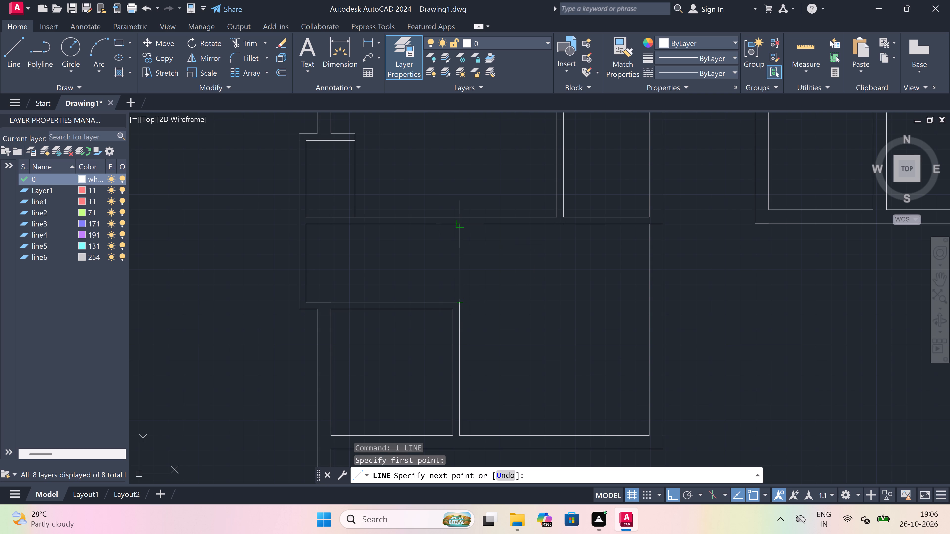
{"action": "left_click", "coordinate": [463, 225]}
{"action": "key", "text": "Escape"}
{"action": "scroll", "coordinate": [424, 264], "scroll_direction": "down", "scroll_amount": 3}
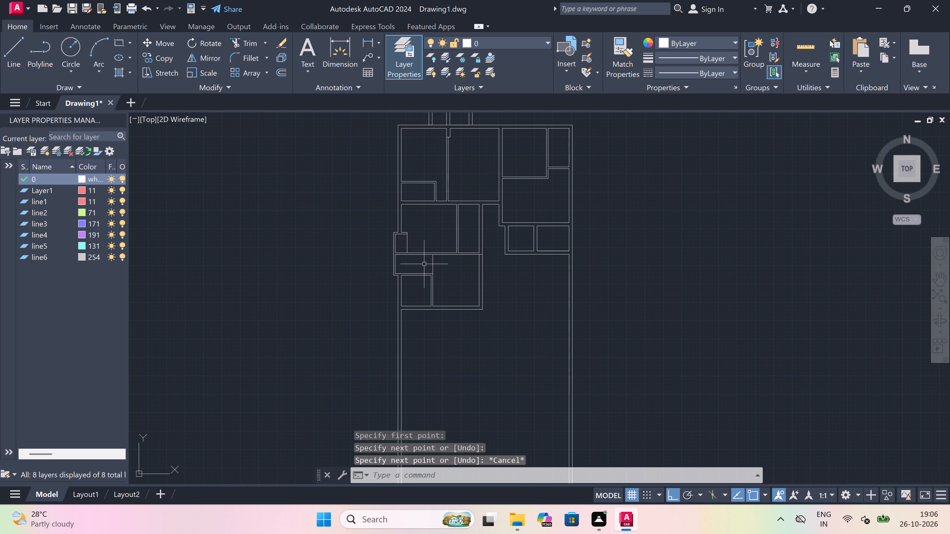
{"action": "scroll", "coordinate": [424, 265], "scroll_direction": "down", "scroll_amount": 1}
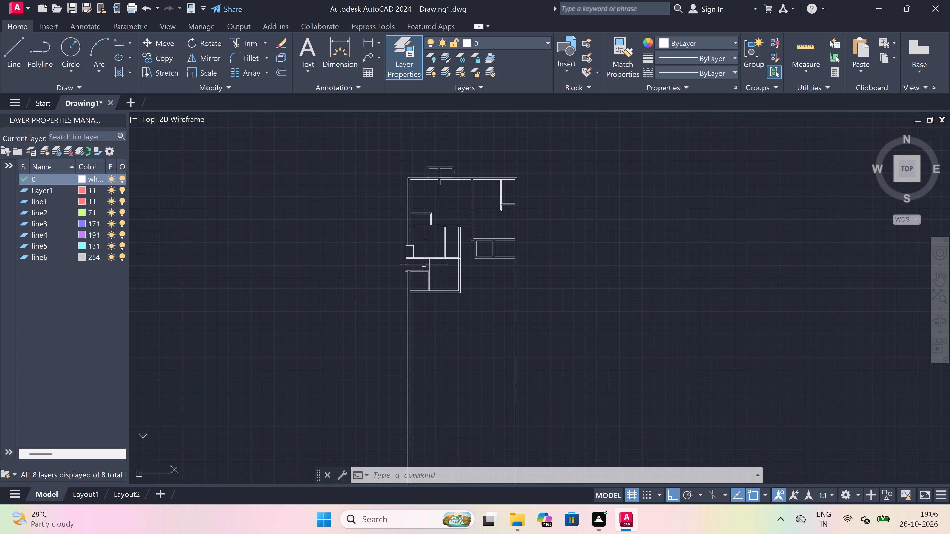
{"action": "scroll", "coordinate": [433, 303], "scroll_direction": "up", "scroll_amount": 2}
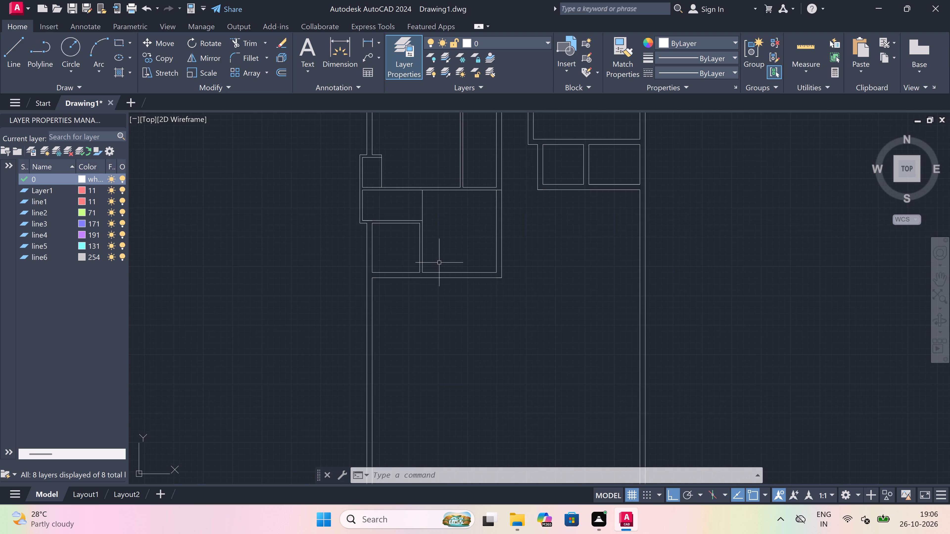
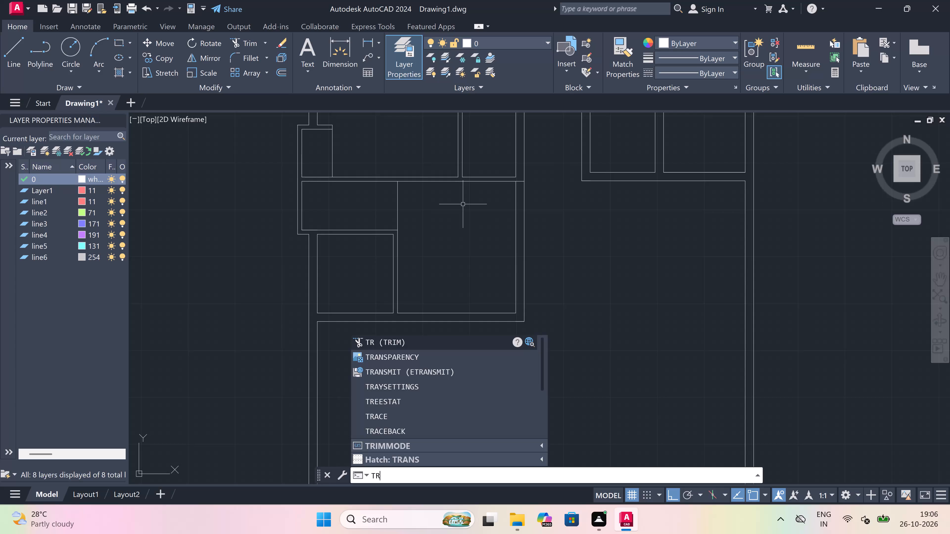
Trim the horizontal partition line's overshoot between the inner and outer lines of the right wall, above the large lower room.
{"action": "key", "text": "space"}
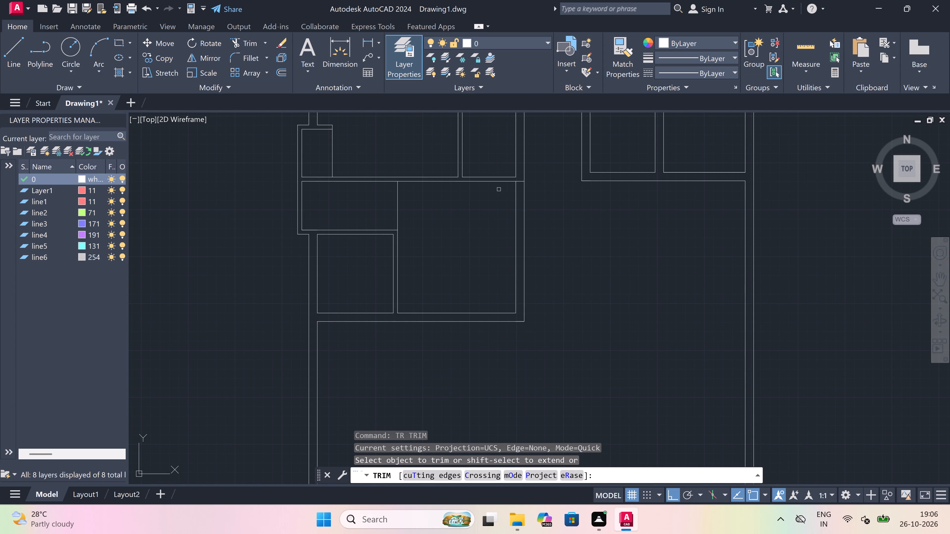
{"action": "scroll", "coordinate": [515, 179], "scroll_direction": "up", "scroll_amount": 2}
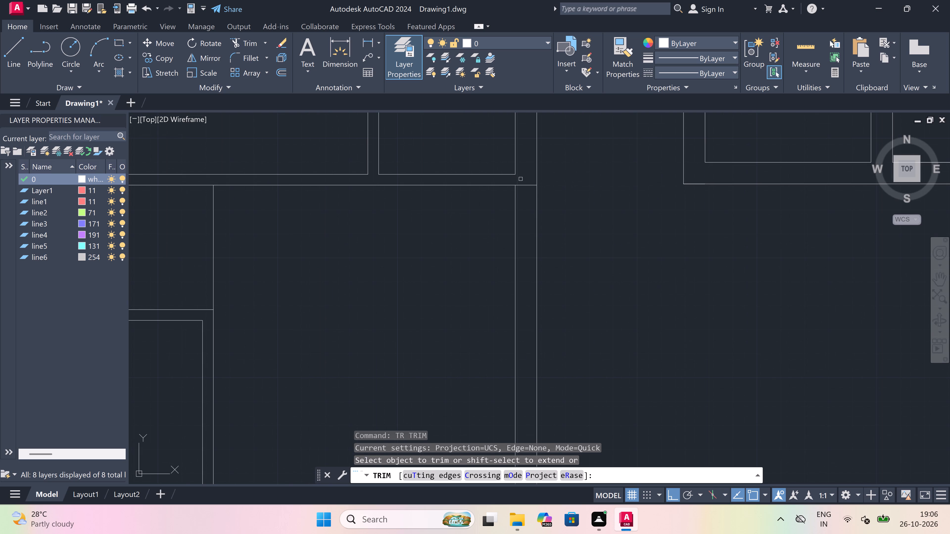
{"action": "left_click", "coordinate": [521, 179]}
{"action": "left_click", "coordinate": [527, 204]}
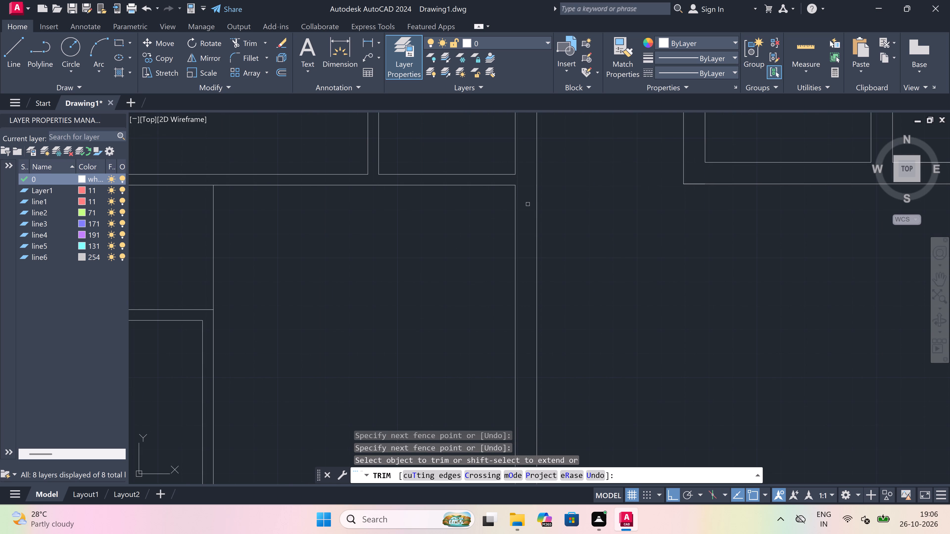
{"action": "key", "text": "Escape"}
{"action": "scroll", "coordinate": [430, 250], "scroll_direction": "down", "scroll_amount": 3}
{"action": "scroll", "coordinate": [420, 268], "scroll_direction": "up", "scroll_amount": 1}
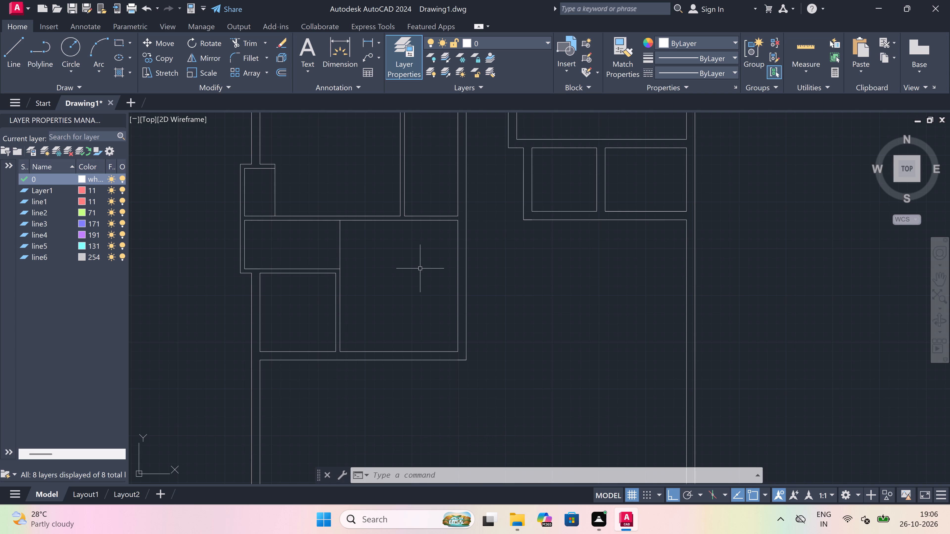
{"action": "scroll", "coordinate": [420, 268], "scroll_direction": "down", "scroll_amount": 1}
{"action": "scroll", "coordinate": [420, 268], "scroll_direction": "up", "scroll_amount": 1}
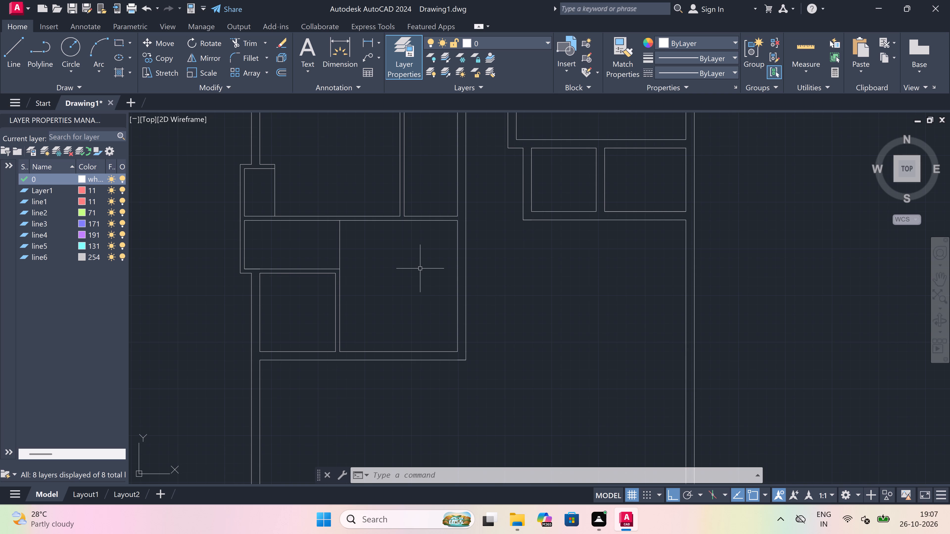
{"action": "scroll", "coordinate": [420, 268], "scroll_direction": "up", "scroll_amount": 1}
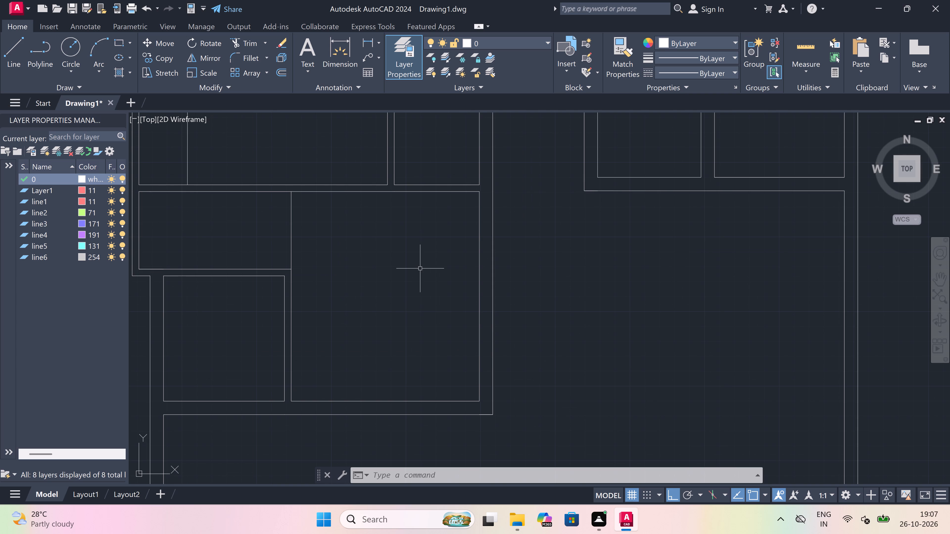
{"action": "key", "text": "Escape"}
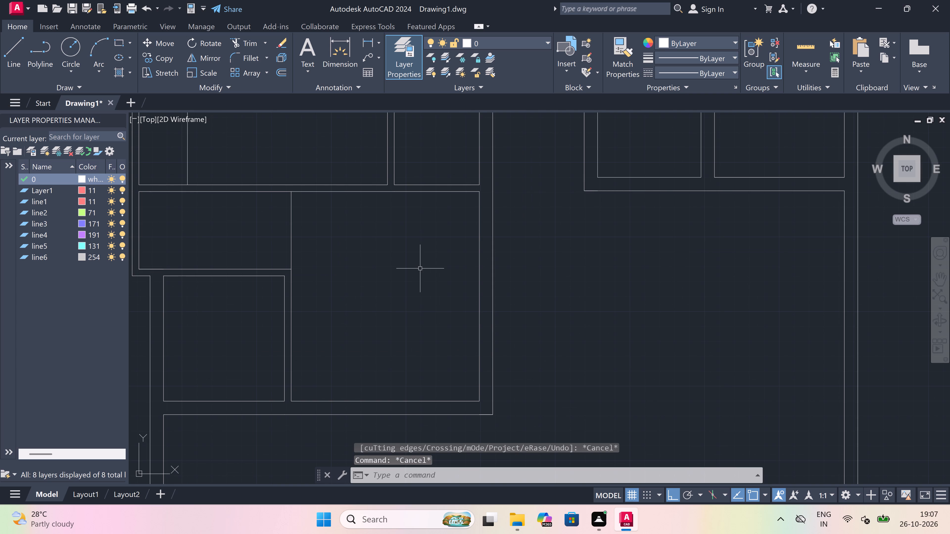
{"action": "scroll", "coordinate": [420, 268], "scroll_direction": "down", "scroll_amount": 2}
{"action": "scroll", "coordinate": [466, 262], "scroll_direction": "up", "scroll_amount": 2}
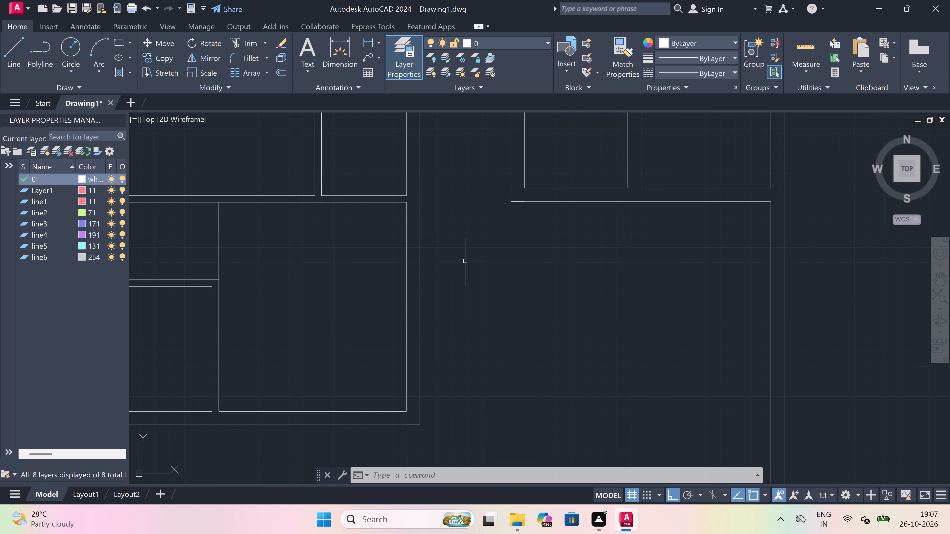
Offset both segments of the lower rooms' outer bottom wall line 10'6" downward.
{"action": "scroll", "coordinate": [465, 261], "scroll_direction": "down", "scroll_amount": 5}
{"action": "scroll", "coordinate": [432, 286], "scroll_direction": "up", "scroll_amount": 1}
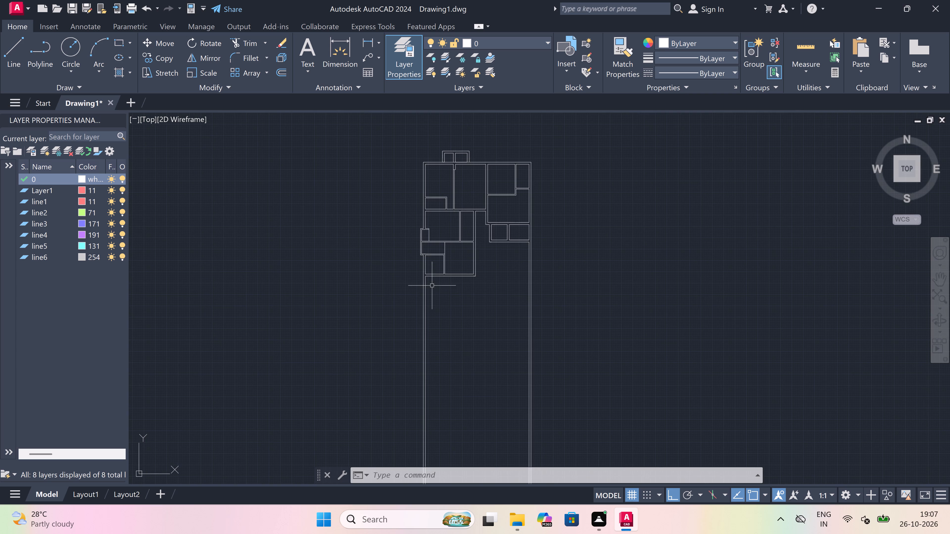
{"action": "scroll", "coordinate": [448, 300], "scroll_direction": "up", "scroll_amount": 1}
{"action": "scroll", "coordinate": [434, 270], "scroll_direction": "up", "scroll_amount": 3}
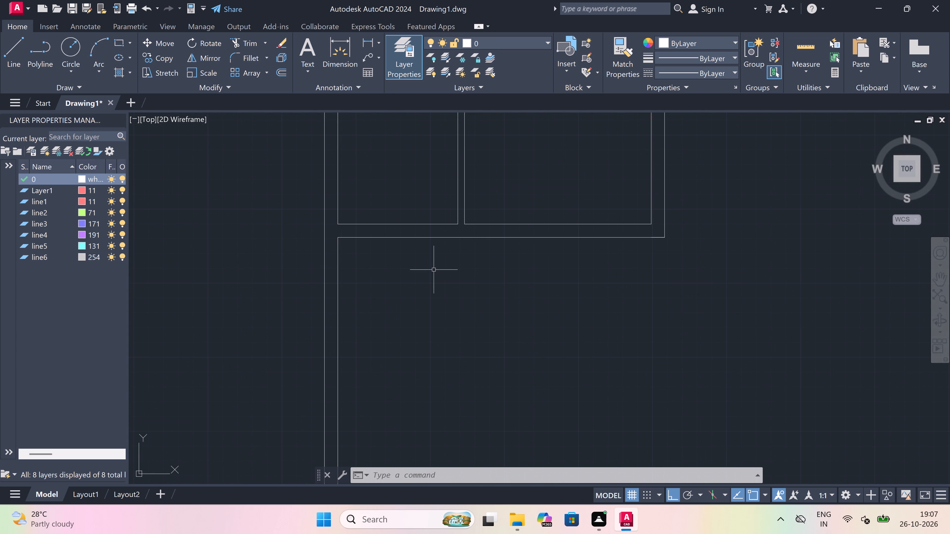
{"action": "key", "text": "o"}
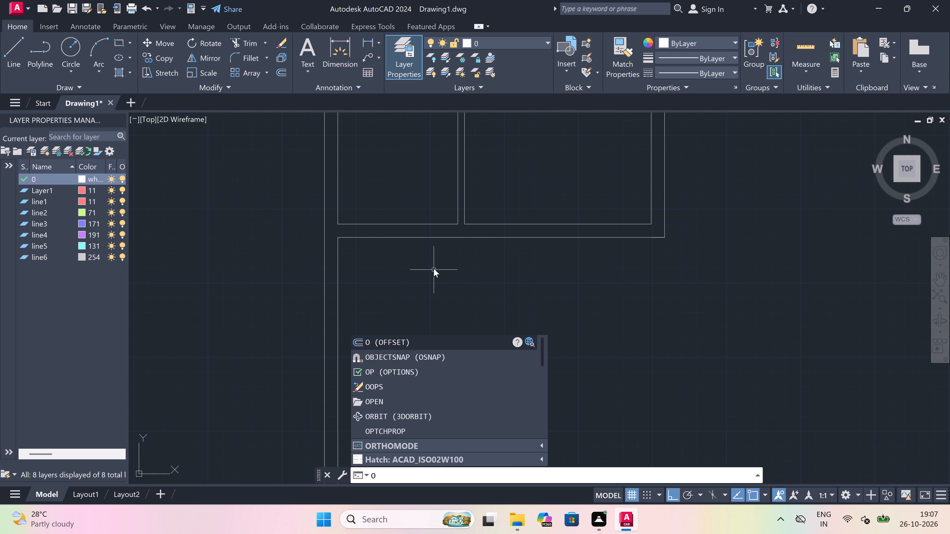
{"action": "key", "text": "space"}
{"action": "left_click", "coordinate": [437, 239]}
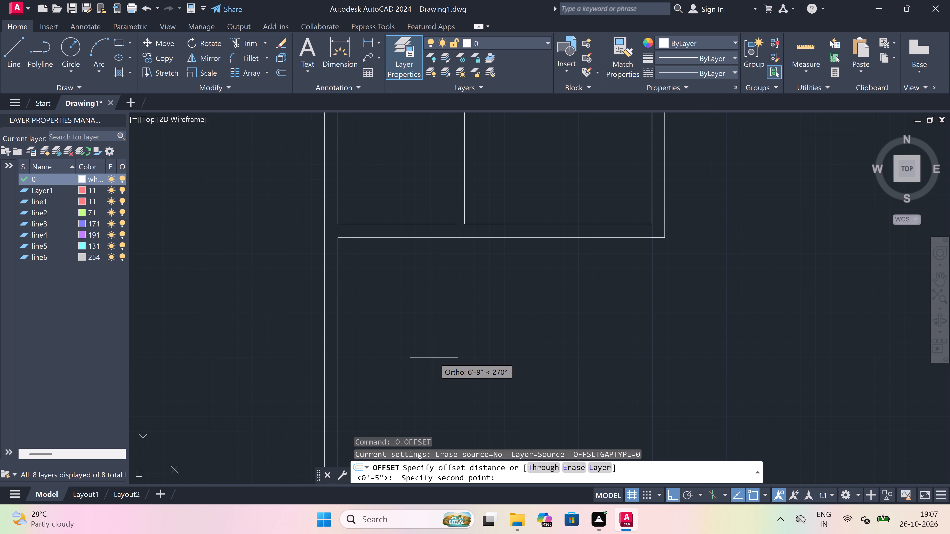
{"action": "scroll", "coordinate": [434, 357], "scroll_direction": "down", "scroll_amount": 1}
{"action": "scroll", "coordinate": [434, 357], "scroll_direction": "up", "scroll_amount": 1}
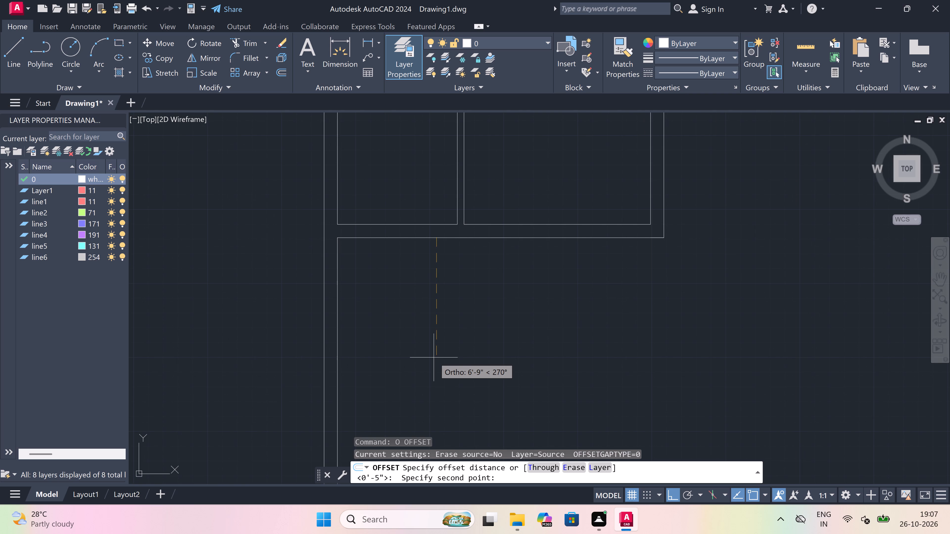
{"action": "type", "text": "10'6\""}
{"action": "key", "text": "space"}
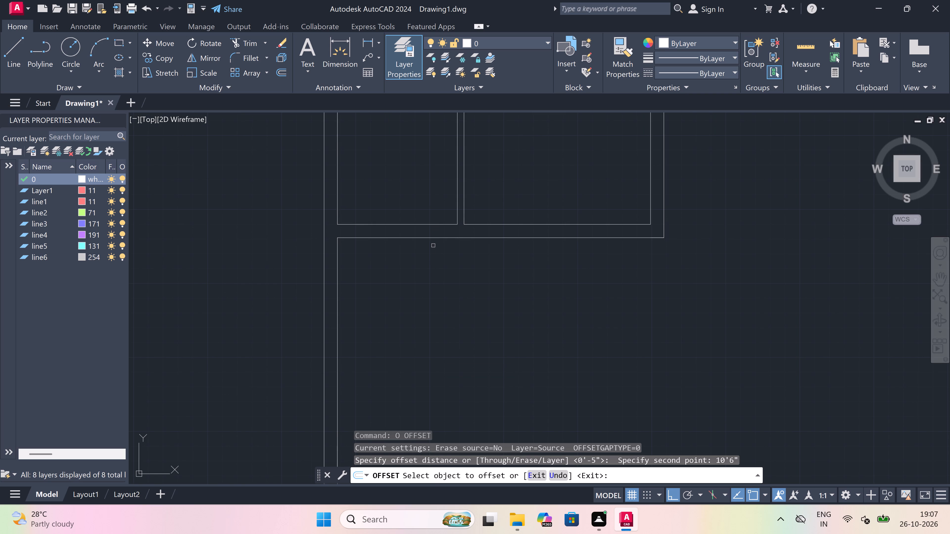
{"action": "left_click_drag", "start_coordinate": [435, 238], "coordinate": [432, 340]}
{"action": "left_click", "coordinate": [431, 357]}
{"action": "scroll", "coordinate": [432, 356], "scroll_direction": "down", "scroll_amount": 2}
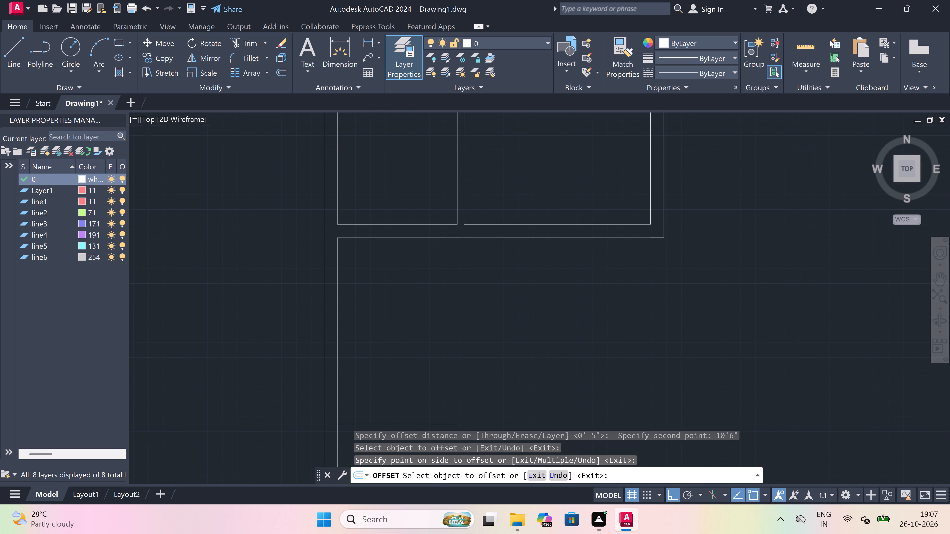
{"action": "scroll", "coordinate": [432, 356], "scroll_direction": "down", "scroll_amount": 2}
{"action": "scroll", "coordinate": [432, 374], "scroll_direction": "up", "scroll_amount": 5}
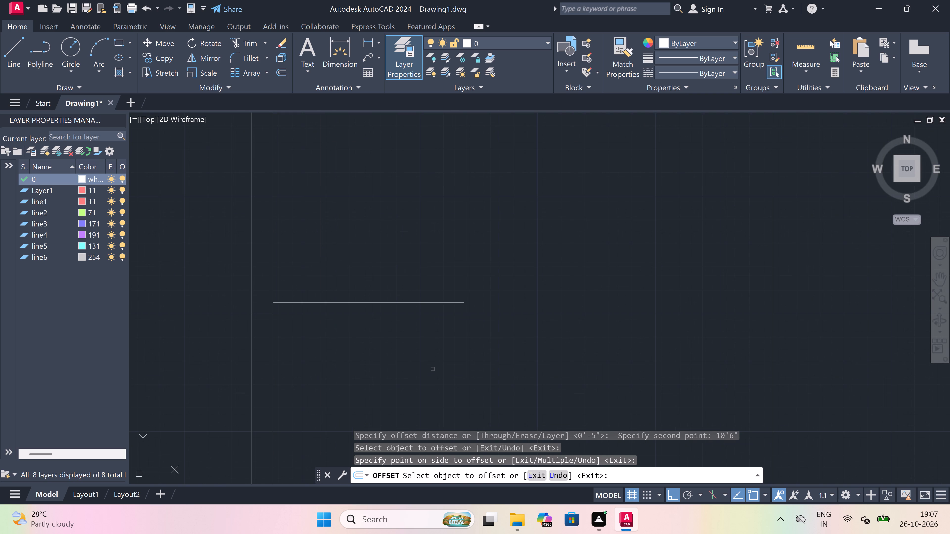
{"action": "scroll", "coordinate": [431, 285], "scroll_direction": "down", "scroll_amount": 2}
{"action": "scroll", "coordinate": [436, 252], "scroll_direction": "up", "scroll_amount": 1}
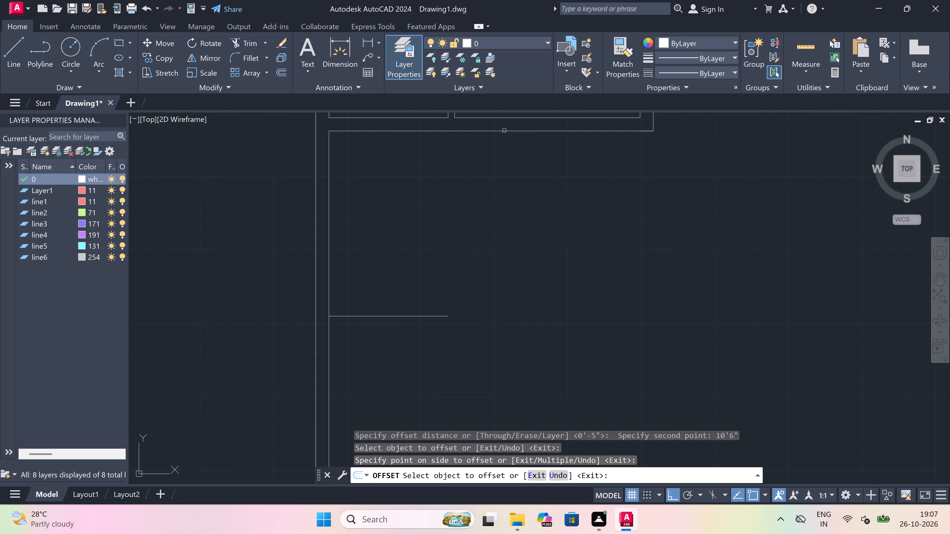
{"action": "left_click_drag", "start_coordinate": [504, 131], "coordinate": [501, 219]}
{"action": "left_click", "coordinate": [501, 255]}
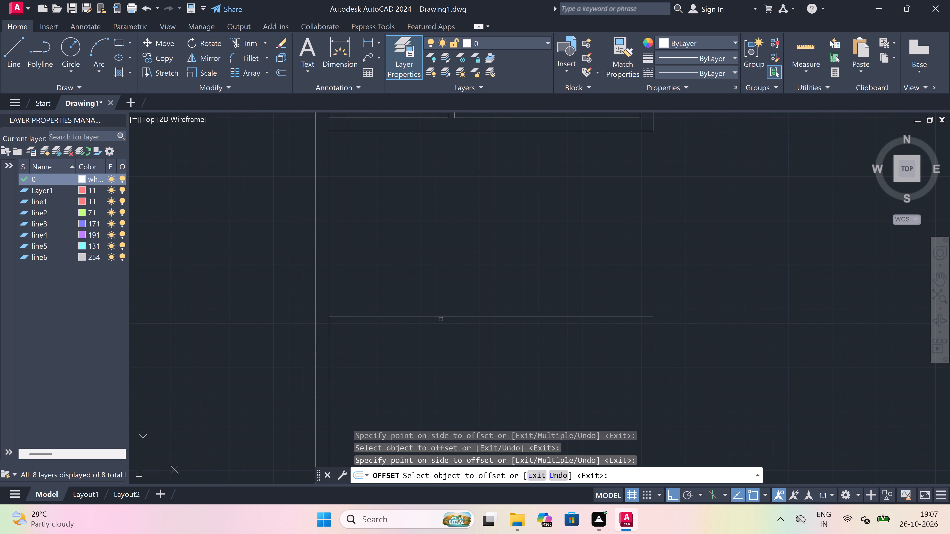
{"action": "key", "text": "Escape"}
Offset both segments of the new horizontal line 4.5" downward to form a partition wall.
{"action": "key", "text": "space"}
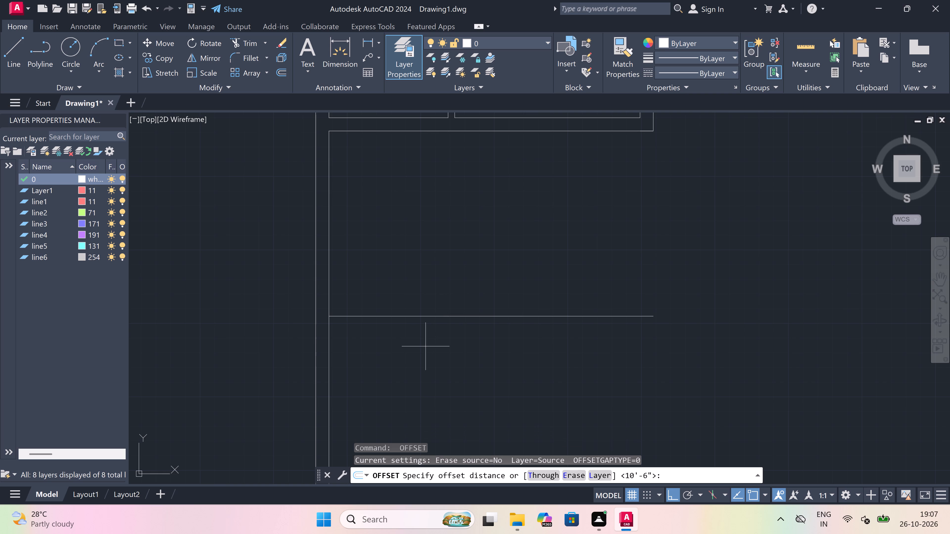
{"action": "left_click", "coordinate": [425, 317]}
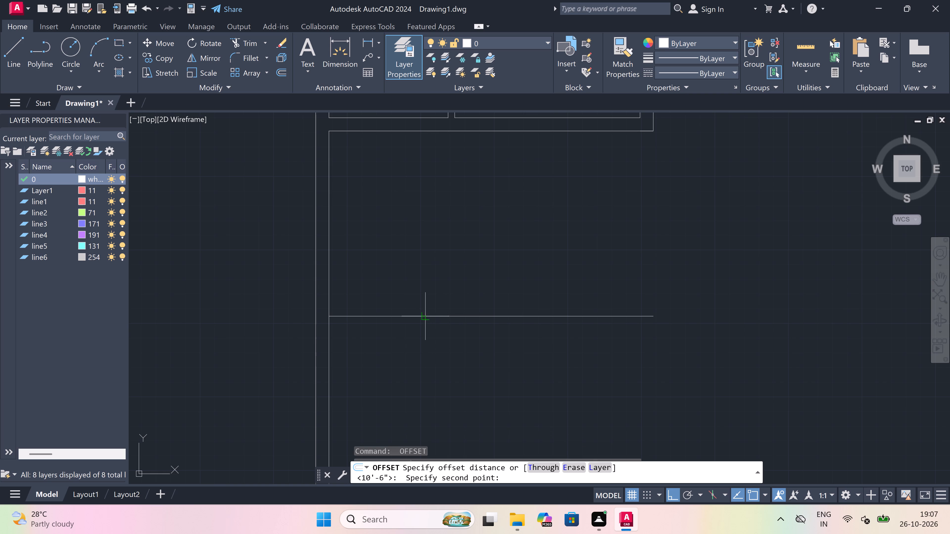
{"action": "type", "text": "4.5\""}
{"action": "key", "text": "space"}
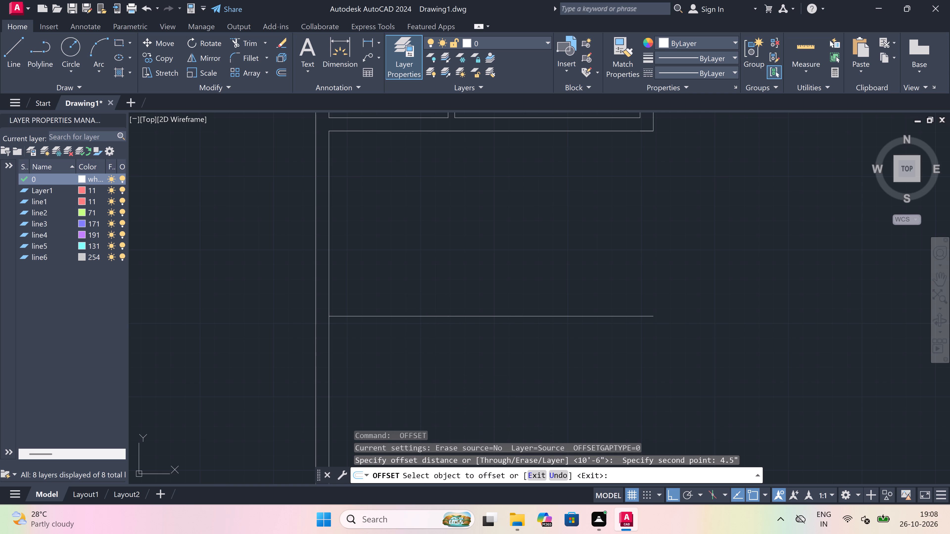
{"action": "left_click", "coordinate": [417, 315]}
{"action": "left_click", "coordinate": [405, 357]}
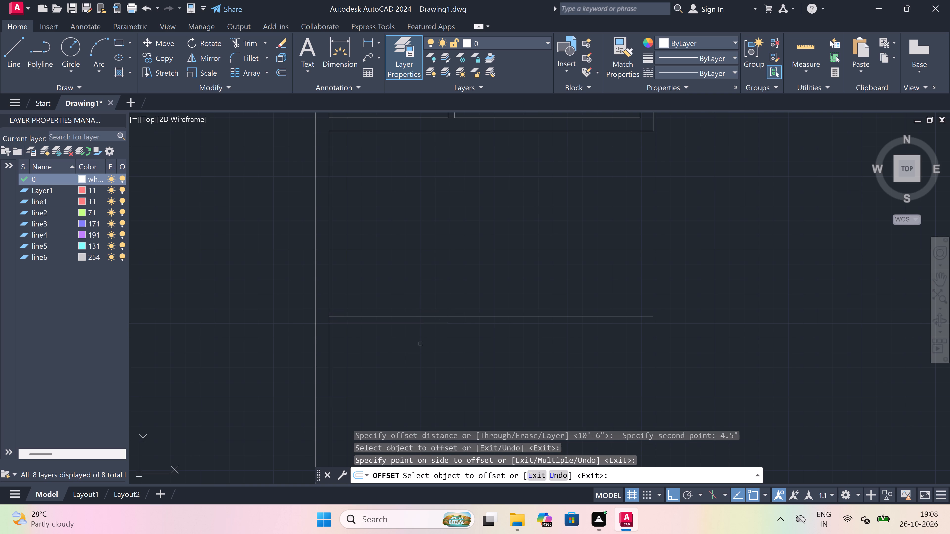
{"action": "left_click_drag", "start_coordinate": [468, 316], "coordinate": [464, 325]}
{"action": "left_click", "coordinate": [448, 355]}
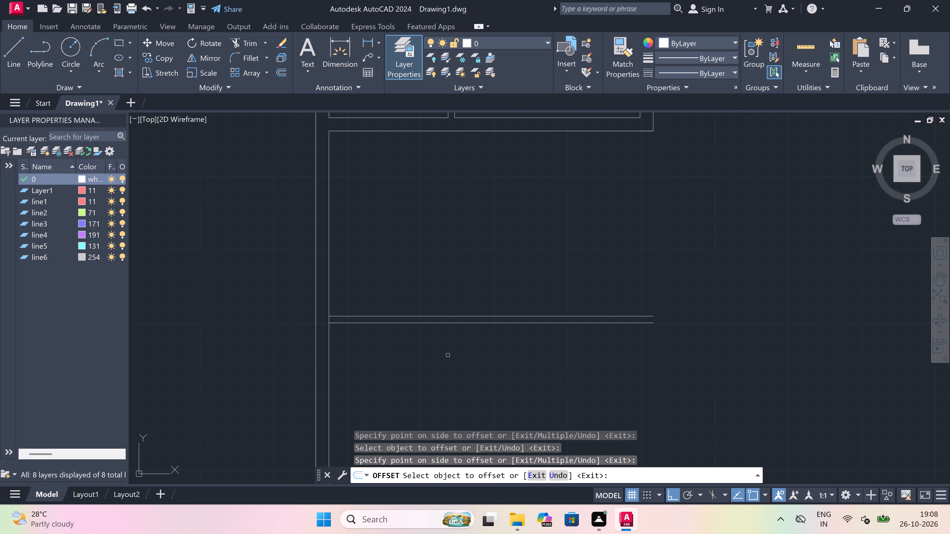
{"action": "key", "text": "Escape"}
Offset both segments of the new partition's lower line 4'9" downward.
{"action": "key", "text": "space"}
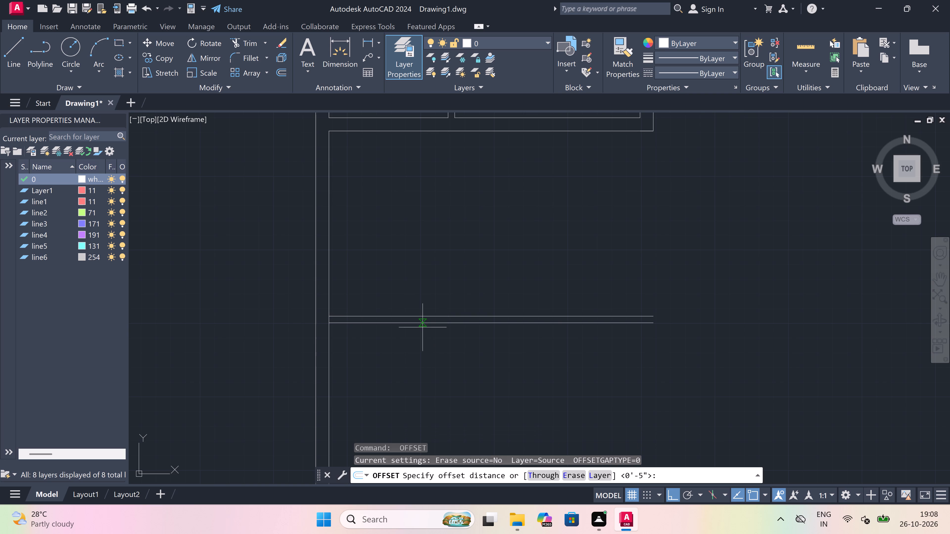
{"action": "left_click", "coordinate": [423, 326]}
{"action": "scroll", "coordinate": [423, 326], "scroll_direction": "down", "scroll_amount": 2}
{"action": "scroll", "coordinate": [423, 340], "scroll_direction": "up", "scroll_amount": 2}
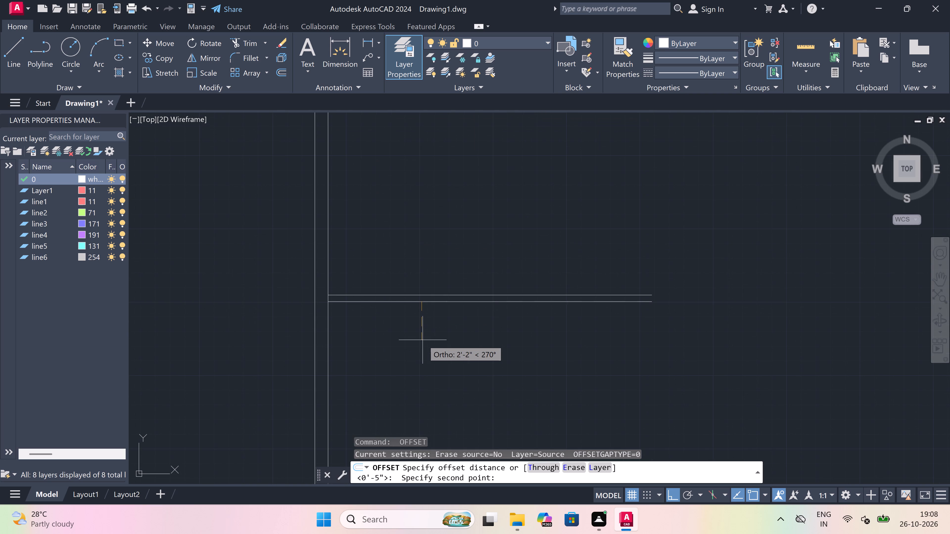
{"action": "scroll", "coordinate": [422, 340], "scroll_direction": "down", "scroll_amount": 1}
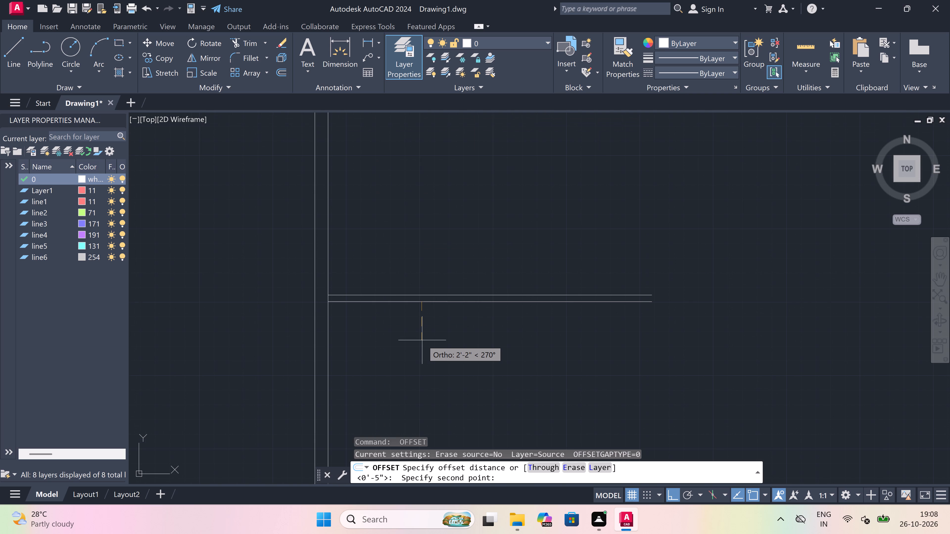
{"action": "scroll", "coordinate": [422, 340], "scroll_direction": "up", "scroll_amount": 2}
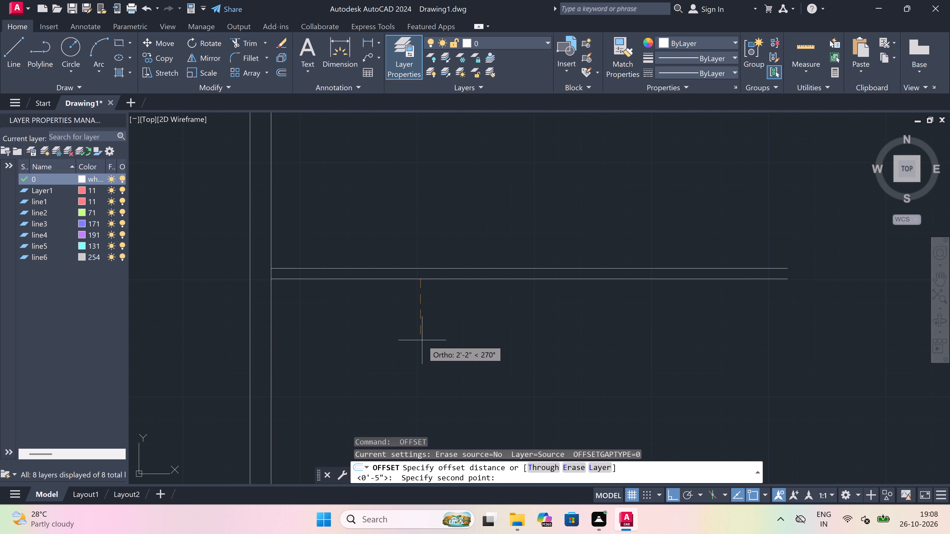
{"action": "scroll", "coordinate": [422, 340], "scroll_direction": "up", "scroll_amount": 1}
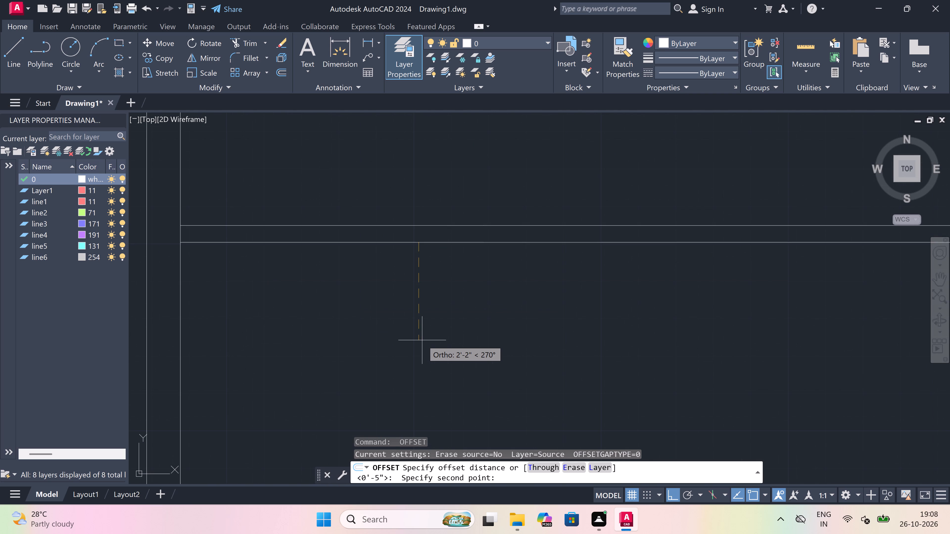
{"action": "type", "text": "4'9\""}
{"action": "key", "text": "space"}
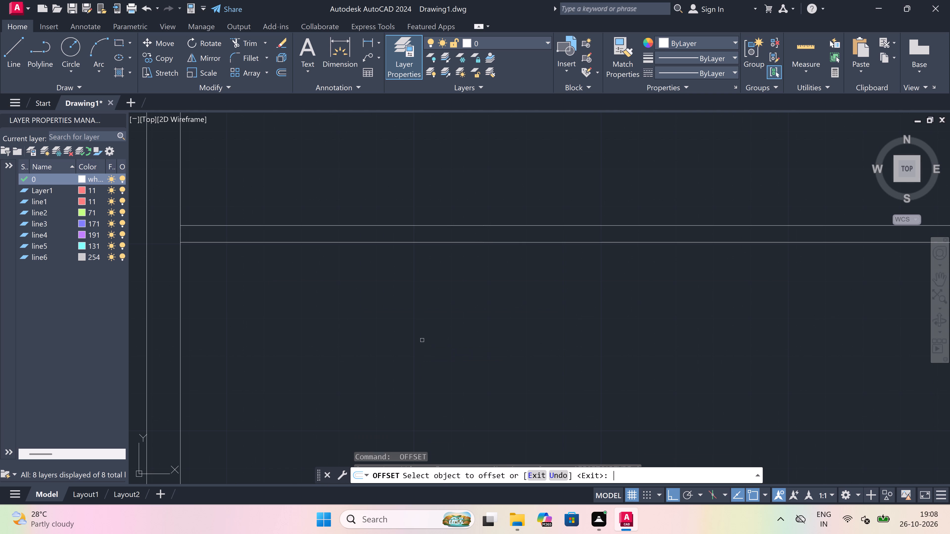
{"action": "scroll", "coordinate": [422, 333], "scroll_direction": "down", "scroll_amount": 3}
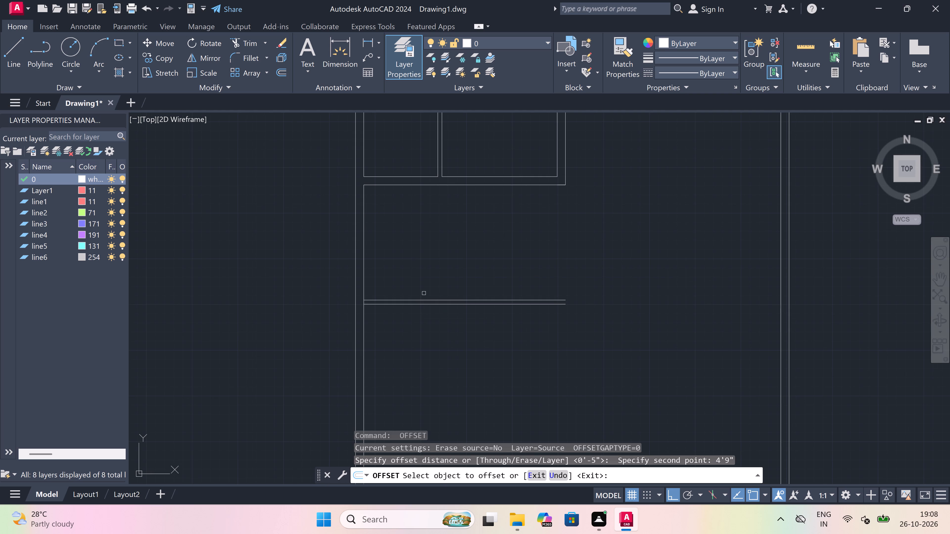
{"action": "left_click_drag", "start_coordinate": [421, 304], "coordinate": [421, 343]}
{"action": "left_click", "coordinate": [419, 369]}
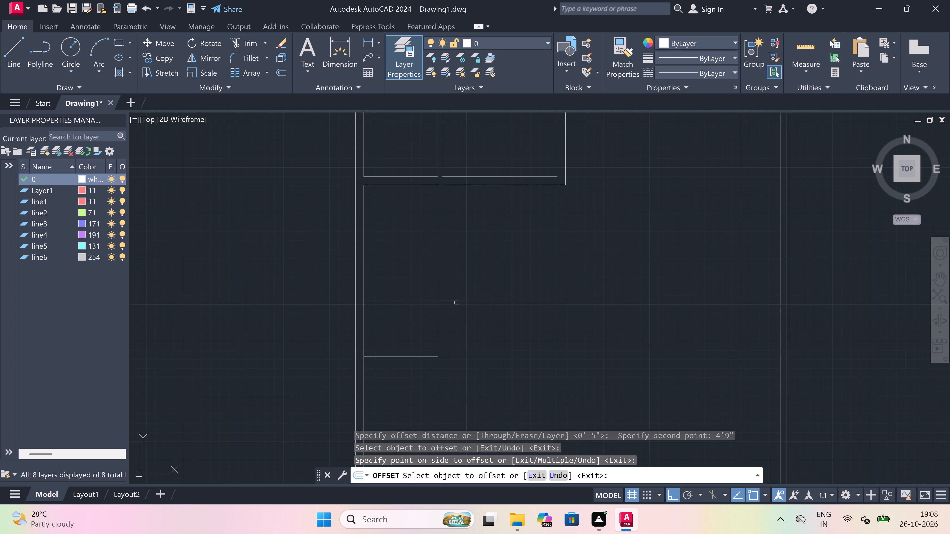
{"action": "left_click_drag", "start_coordinate": [456, 304], "coordinate": [456, 332]}
{"action": "left_click", "coordinate": [453, 352]}
{"action": "key", "text": "Escape"}
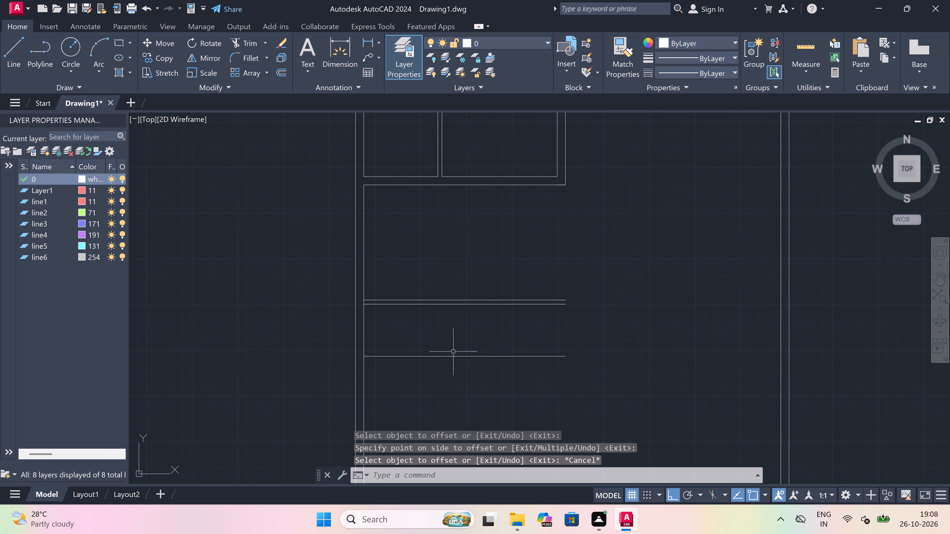
Offset both segments of the lowest horizontal line 9" downward to form the bottom exterior wall.
{"action": "key", "text": "space"}
{"action": "left_click_drag", "start_coordinate": [449, 352], "coordinate": [449, 361]}
{"action": "scroll", "coordinate": [449, 377], "scroll_direction": "up", "scroll_amount": 2}
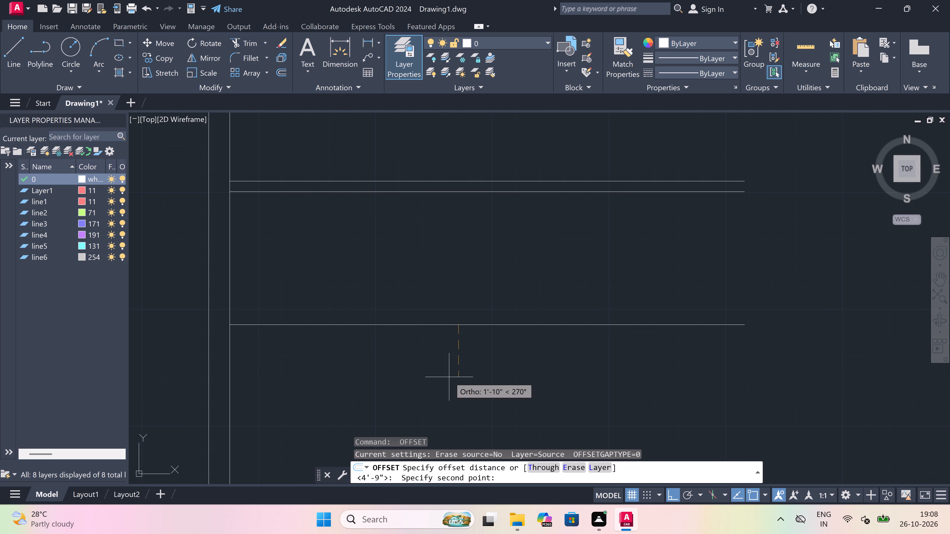
{"action": "type", "text": "9\""}
{"action": "key", "text": "space"}
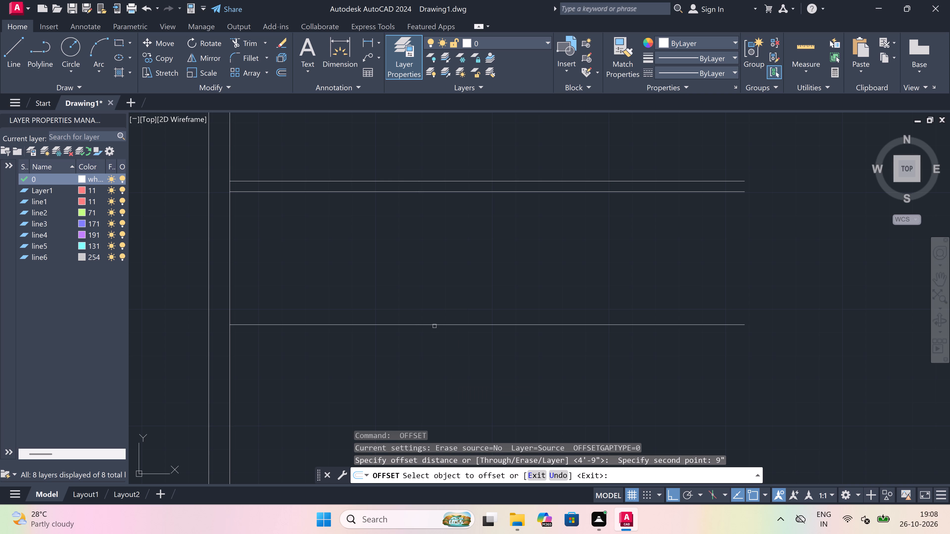
{"action": "left_click_drag", "start_coordinate": [434, 326], "coordinate": [432, 336]}
{"action": "left_click", "coordinate": [428, 357]}
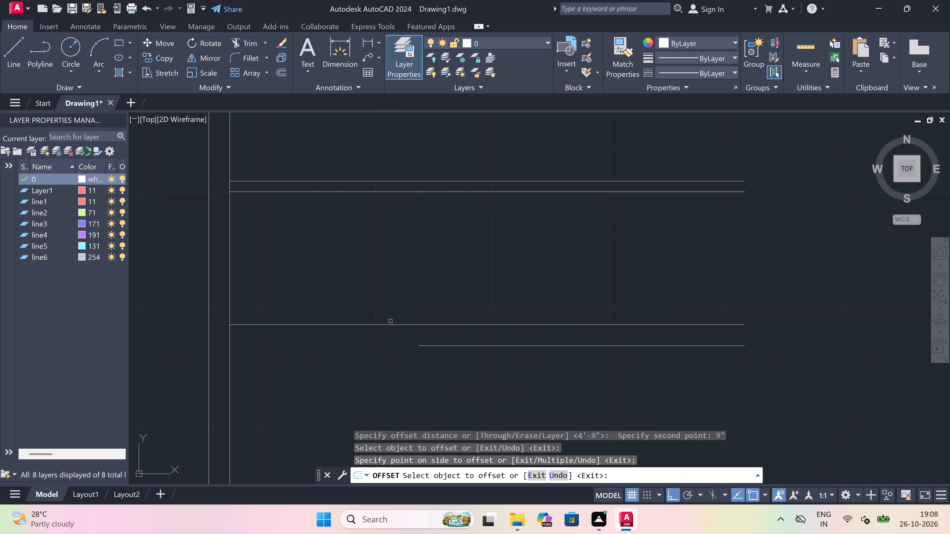
{"action": "left_click_drag", "start_coordinate": [387, 325], "coordinate": [376, 343]}
{"action": "left_click", "coordinate": [375, 347]}
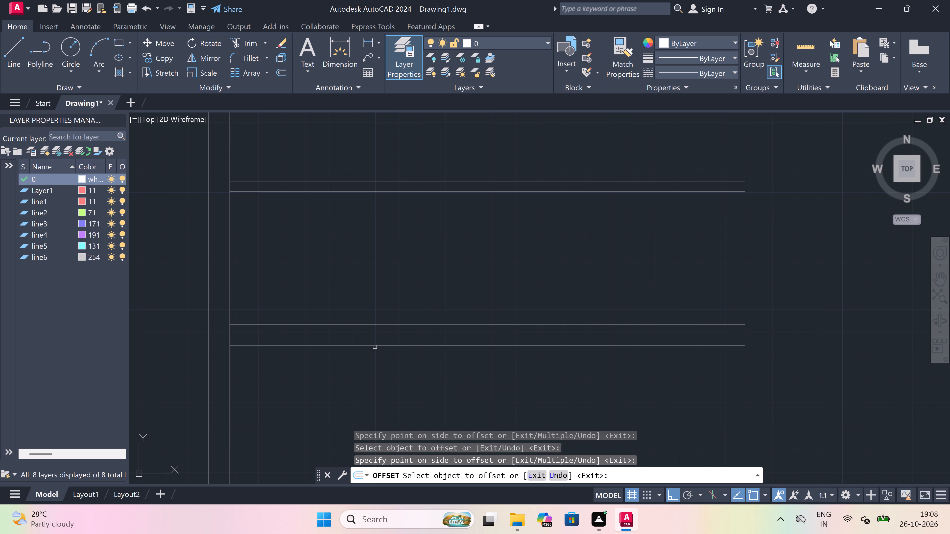
{"action": "key", "text": "Escape"}
Extend the bottom wall's lower line to the outer line of the left wall.
{"action": "key", "text": "e"}
{"action": "key", "text": "x"}
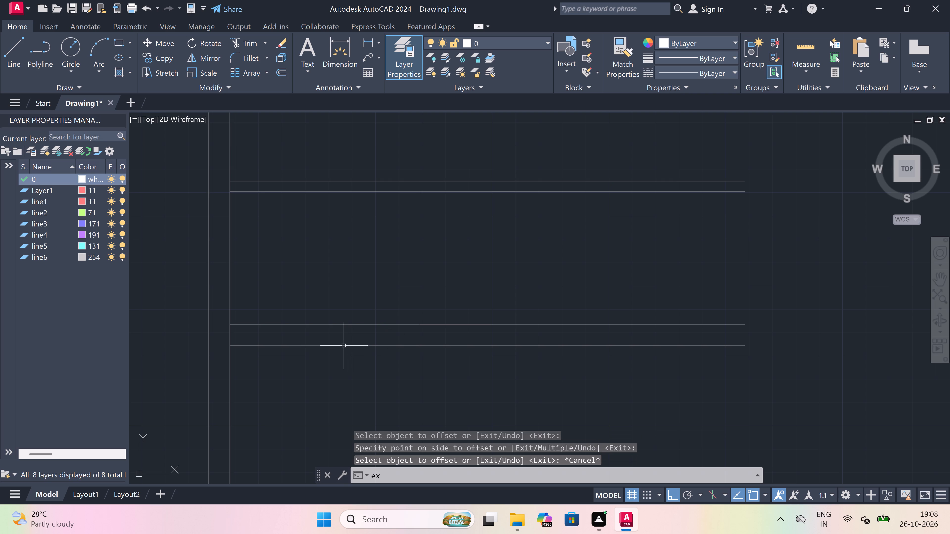
{"action": "key", "text": "space"}
{"action": "left_click", "coordinate": [283, 337]}
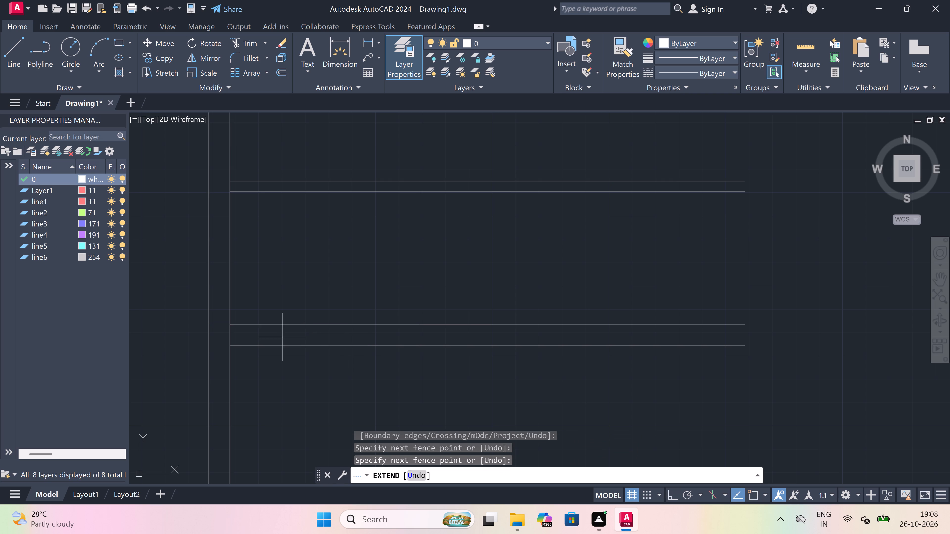
{"action": "left_click", "coordinate": [250, 402]}
Extend the bottom wall's upper line to the right wall's inner line and its lower line to the outer line.
{"action": "scroll", "coordinate": [420, 309], "scroll_direction": "down", "scroll_amount": 3}
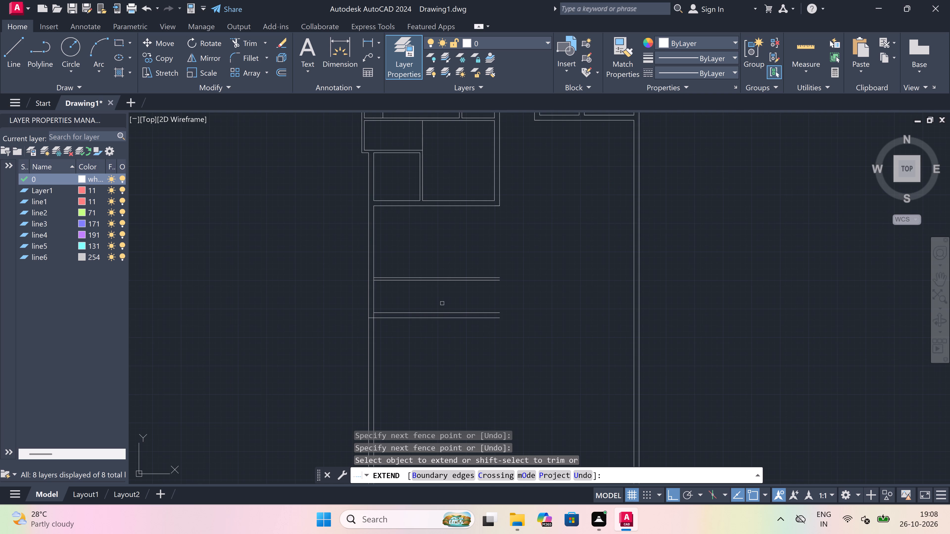
{"action": "scroll", "coordinate": [442, 303], "scroll_direction": "up", "scroll_amount": 2}
{"action": "left_click", "coordinate": [451, 302]}
{"action": "scroll", "coordinate": [503, 386], "scroll_direction": "down", "scroll_amount": 2}
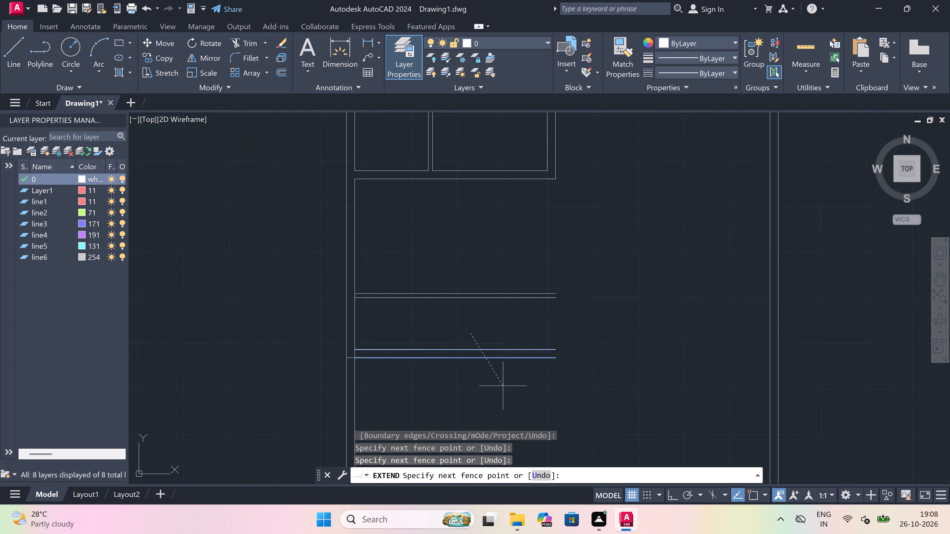
{"action": "left_click", "coordinate": [547, 395]}
{"action": "scroll", "coordinate": [659, 374], "scroll_direction": "up", "scroll_amount": 1}
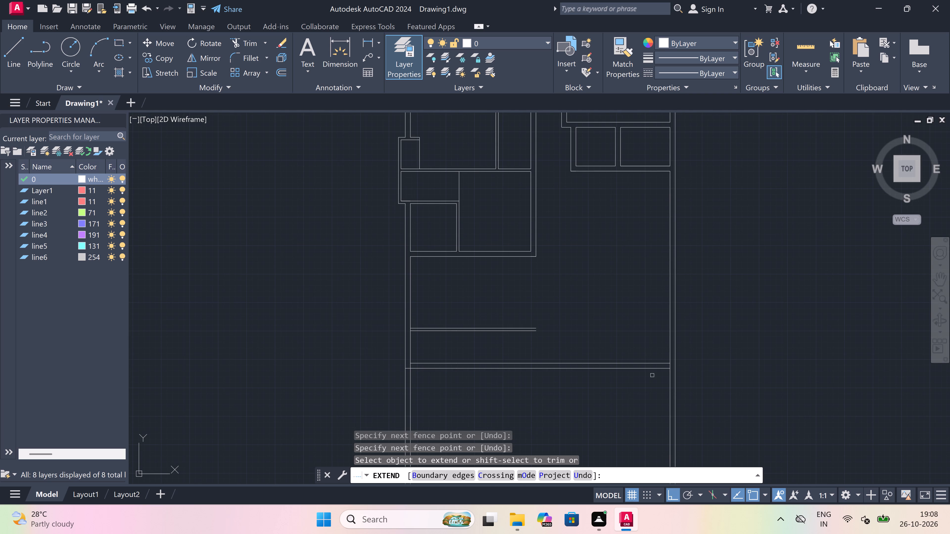
{"action": "left_click", "coordinate": [672, 364]}
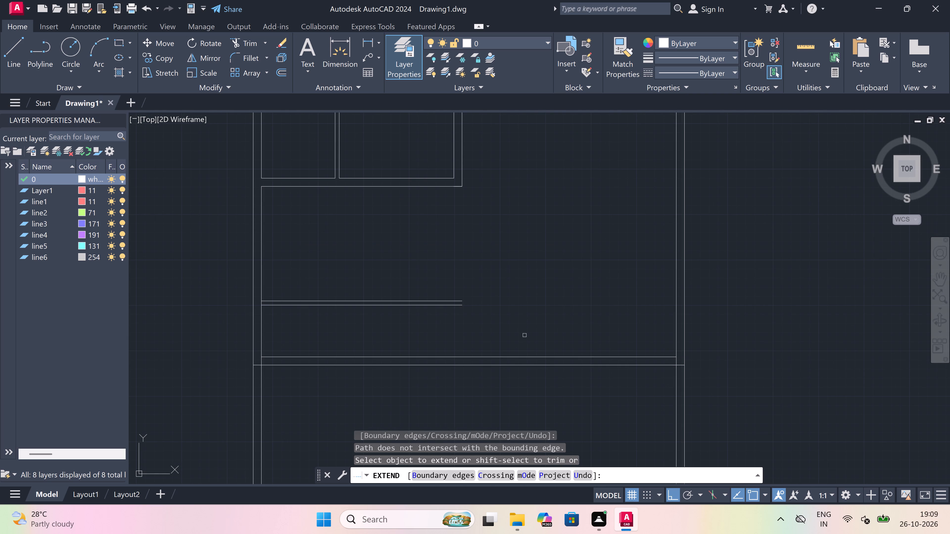
{"action": "key", "text": "Escape"}
Trim the left and right walls' vertical lines that run below the bottom wall.
{"action": "scroll", "coordinate": [492, 317], "scroll_direction": "down", "scroll_amount": 2}
{"action": "scroll", "coordinate": [489, 334], "scroll_direction": "up", "scroll_amount": 2}
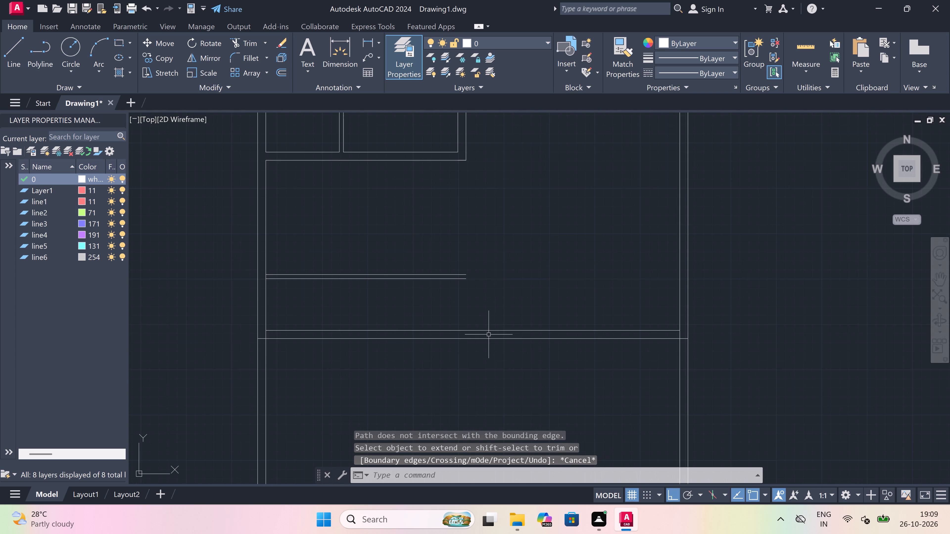
{"action": "type", "text": "tr"}
{"action": "key", "text": "space"}
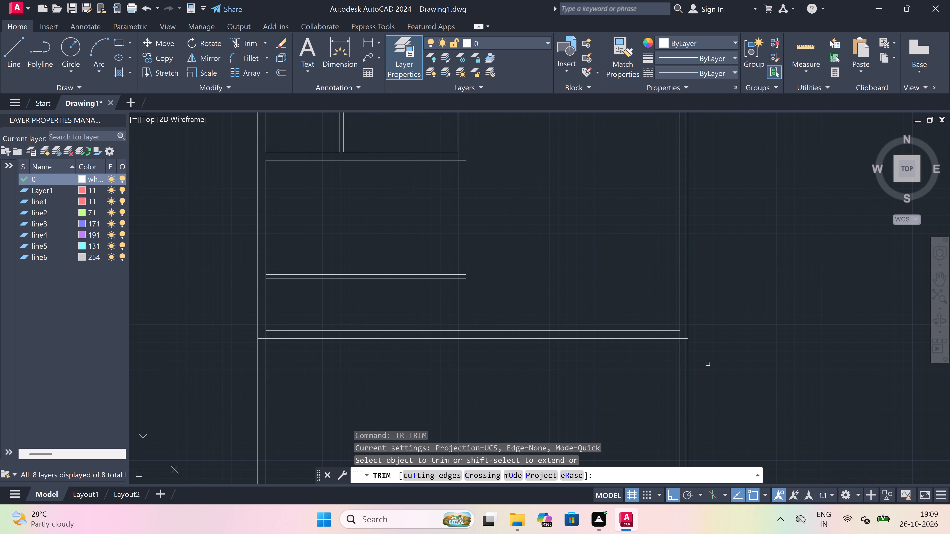
{"action": "left_click_drag", "start_coordinate": [708, 361], "coordinate": [689, 361]}
{"action": "left_click", "coordinate": [242, 356]}
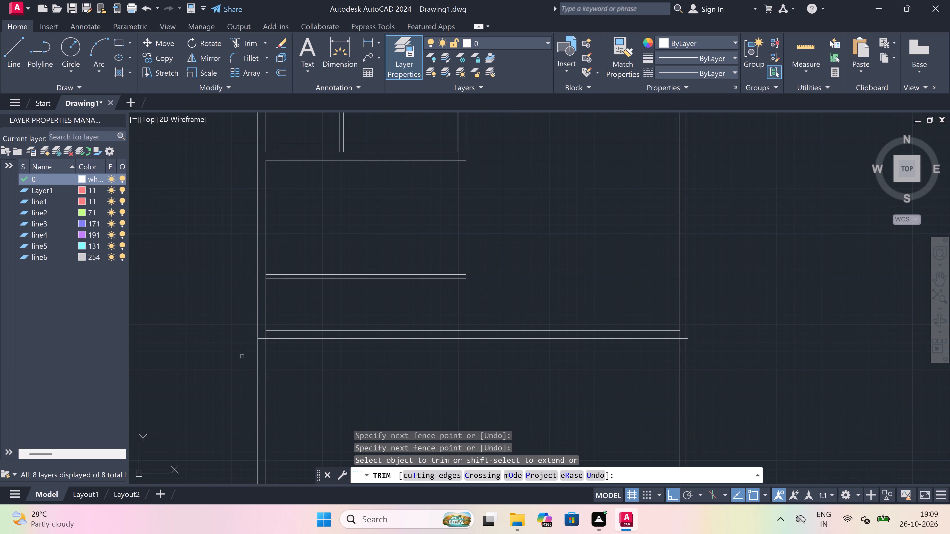
{"action": "left_click", "coordinate": [791, 366]}
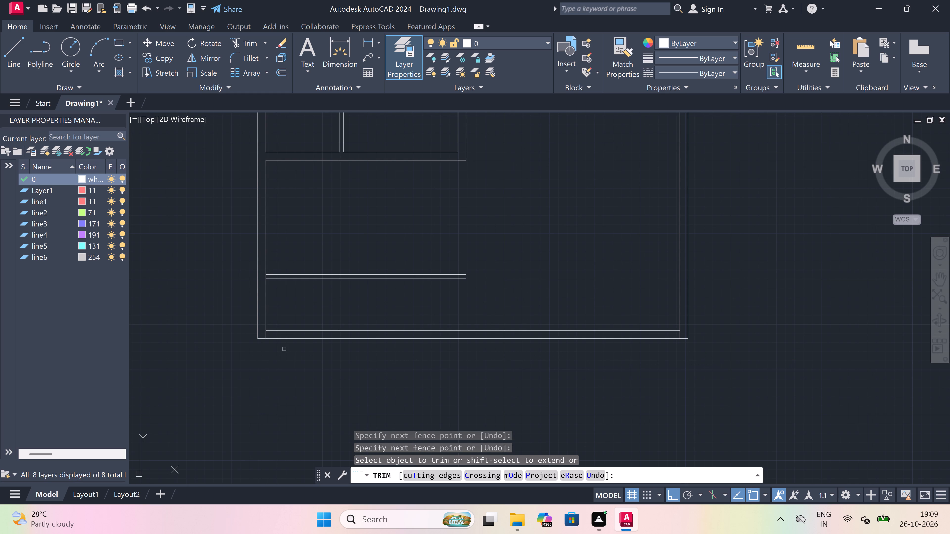
Trim the left wall's inner line between the two bottom wall lines at the lower-left corner.
{"action": "scroll", "coordinate": [258, 330], "scroll_direction": "up", "scroll_amount": 3}
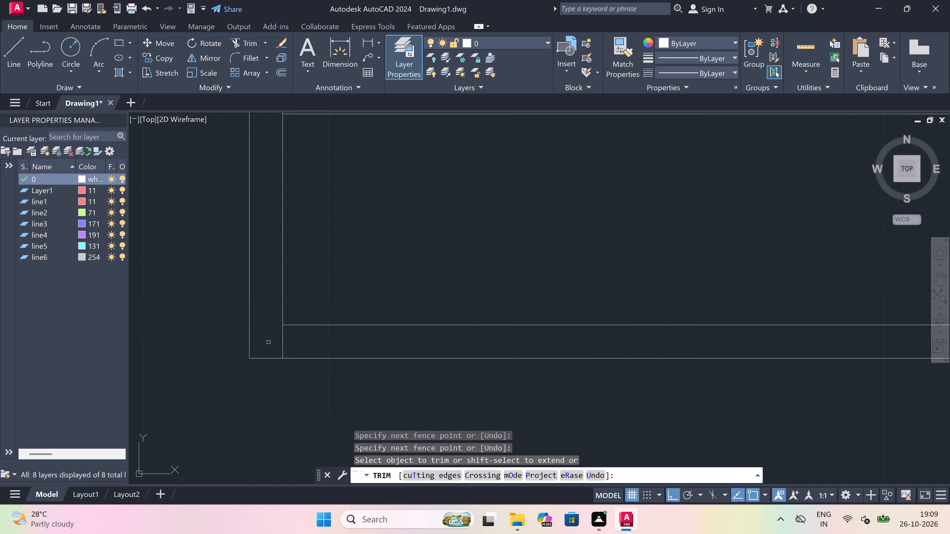
{"action": "left_click", "coordinate": [268, 342]}
{"action": "left_click", "coordinate": [289, 344]}
{"action": "key", "text": "Escape"}
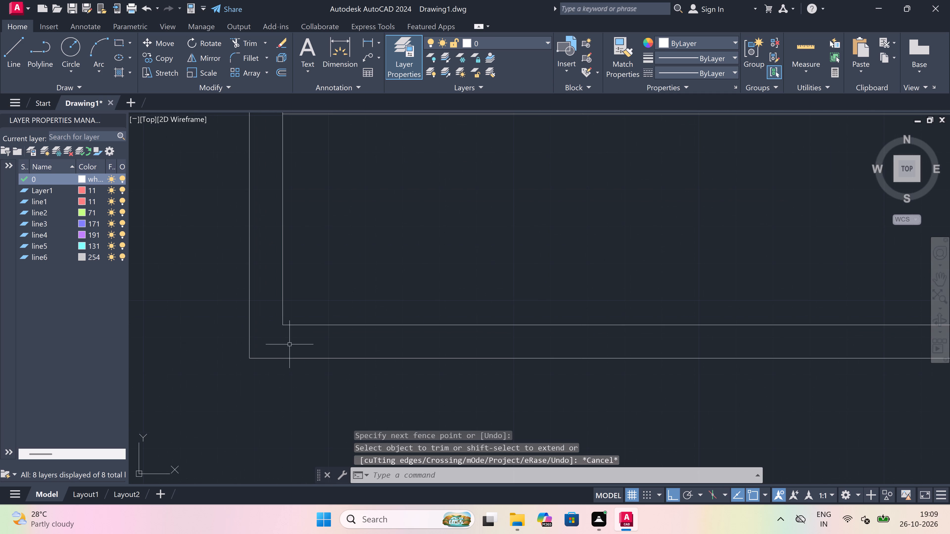
Trim the left wall's inner line between the two horizontal partition lines to open the wall junction.
{"action": "scroll", "coordinate": [289, 344], "scroll_direction": "down", "scroll_amount": 3}
{"action": "scroll", "coordinate": [296, 305], "scroll_direction": "up", "scroll_amount": 2}
{"action": "key", "text": "space"}
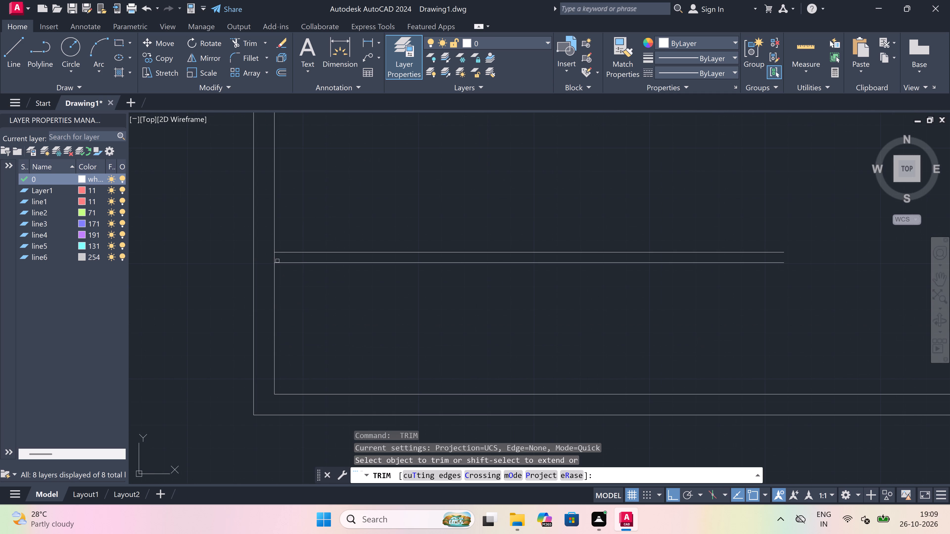
{"action": "scroll", "coordinate": [276, 257], "scroll_direction": "up", "scroll_amount": 2}
{"action": "left_click", "coordinate": [275, 256]}
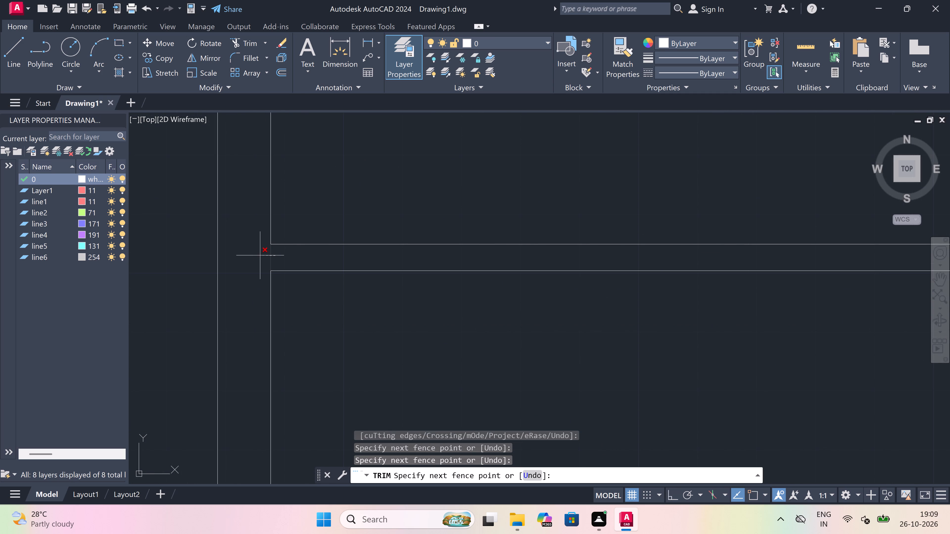
{"action": "left_click", "coordinate": [260, 255]}
{"action": "key", "text": "Escape"}
Offset the left wall's inner line below the horizontal partition 9'3" to the right.
{"action": "scroll", "coordinate": [341, 313], "scroll_direction": "down", "scroll_amount": 2}
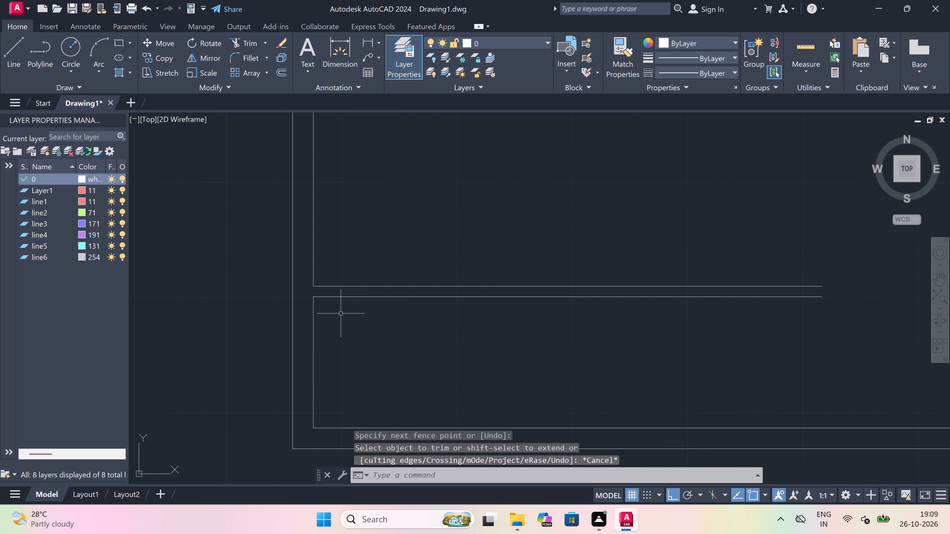
{"action": "scroll", "coordinate": [343, 328], "scroll_direction": "down", "scroll_amount": 2}
{"action": "scroll", "coordinate": [348, 348], "scroll_direction": "up", "scroll_amount": 2}
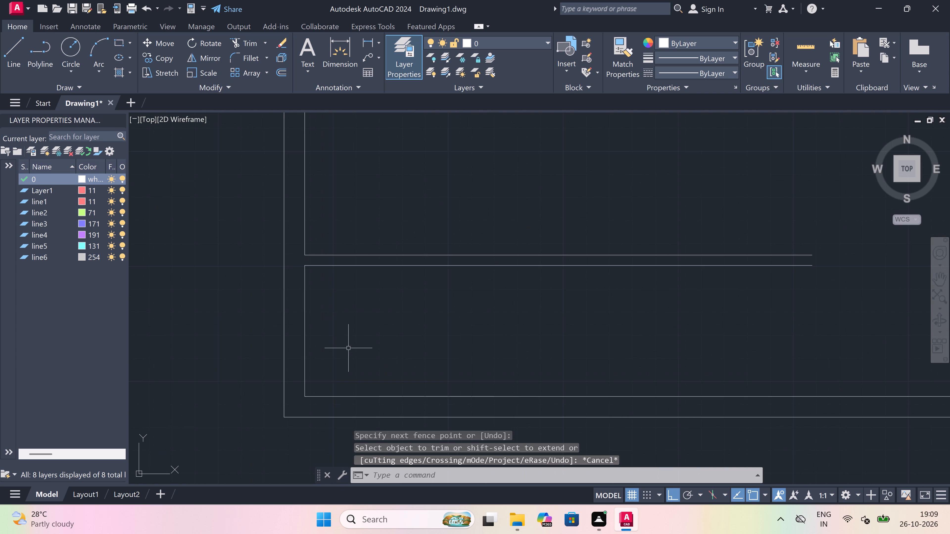
{"action": "key", "text": "o"}
{"action": "key", "text": "space"}
{"action": "left_click", "coordinate": [307, 329]}
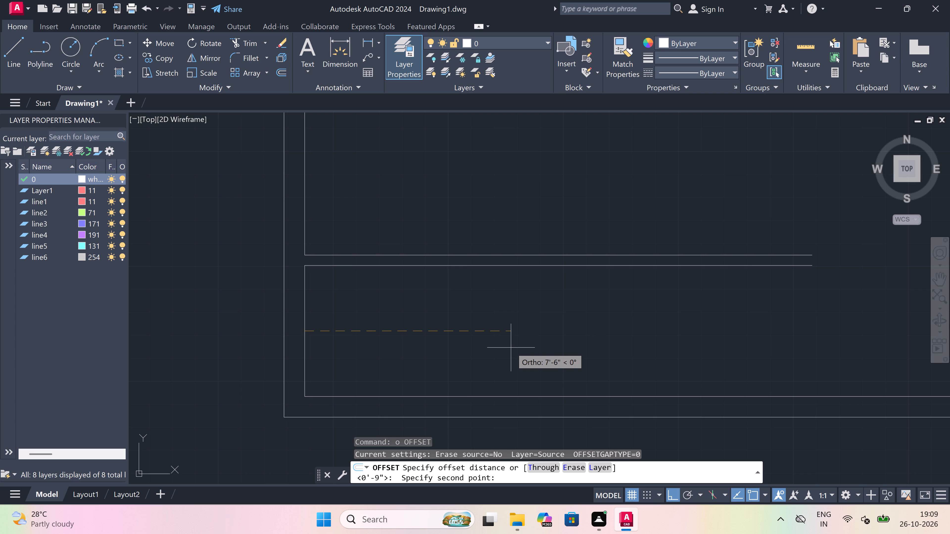
{"action": "type", "text": "9'"}
{"action": "key", "text": "3"}
{"action": "key", "text": "shift+quotedbl"}
{"action": "key", "text": "space"}
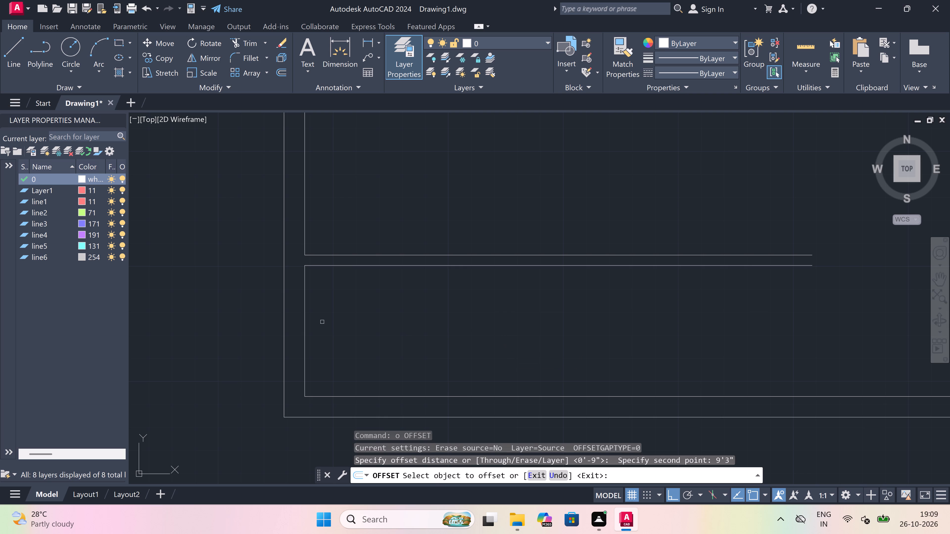
{"action": "left_click_drag", "start_coordinate": [304, 321], "coordinate": [393, 331]}
{"action": "left_click", "coordinate": [537, 352]}
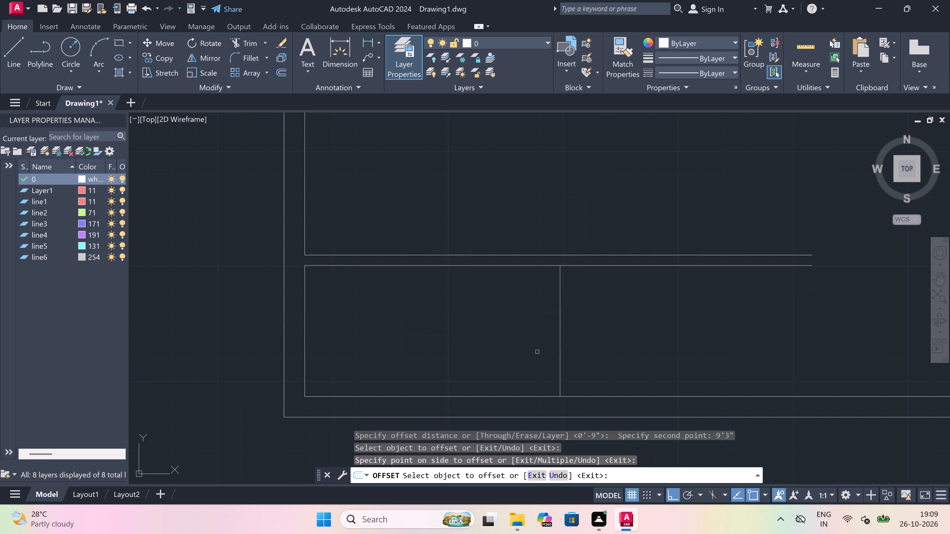
{"action": "key", "text": "Escape"}
Offset the new vertical line 4.5" to the right to form a partition wall.
{"action": "key", "text": "space"}
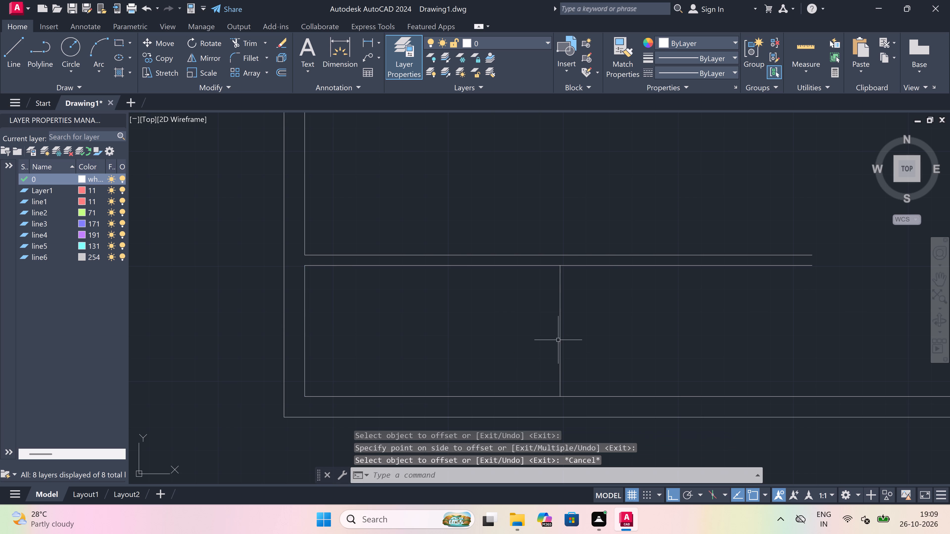
{"action": "left_click_drag", "start_coordinate": [558, 339], "coordinate": [561, 339]}
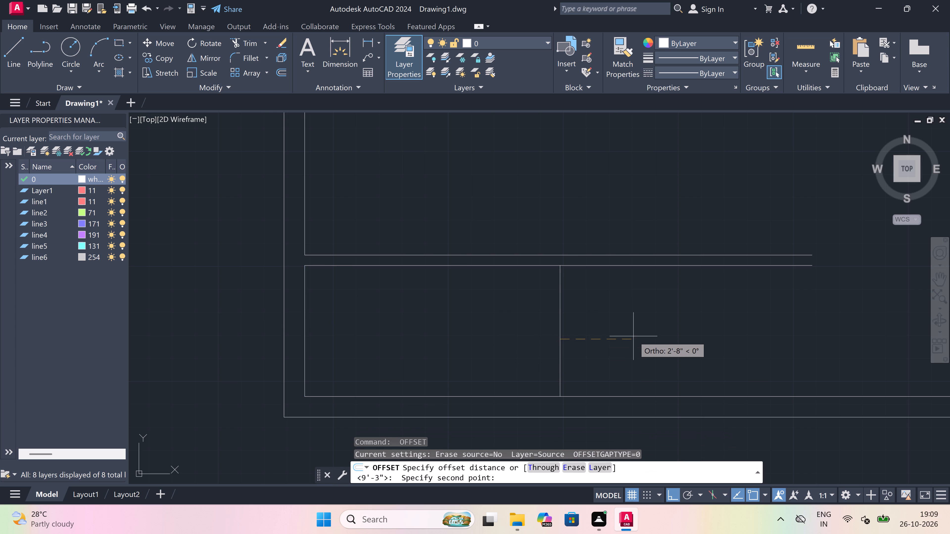
{"action": "type", "text": "4.5\""}
{"action": "key", "text": "space"}
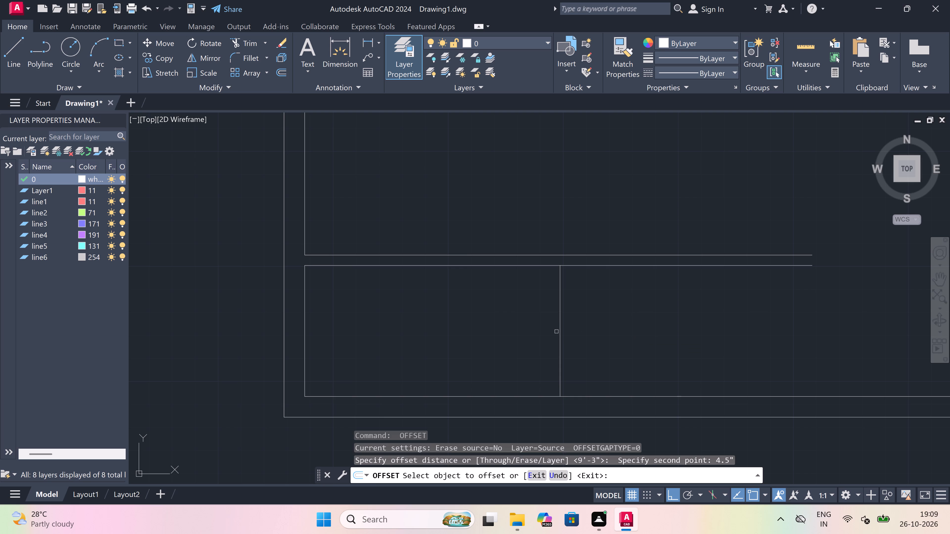
{"action": "left_click_drag", "start_coordinate": [560, 328], "coordinate": [576, 327]}
{"action": "left_click", "coordinate": [633, 323]}
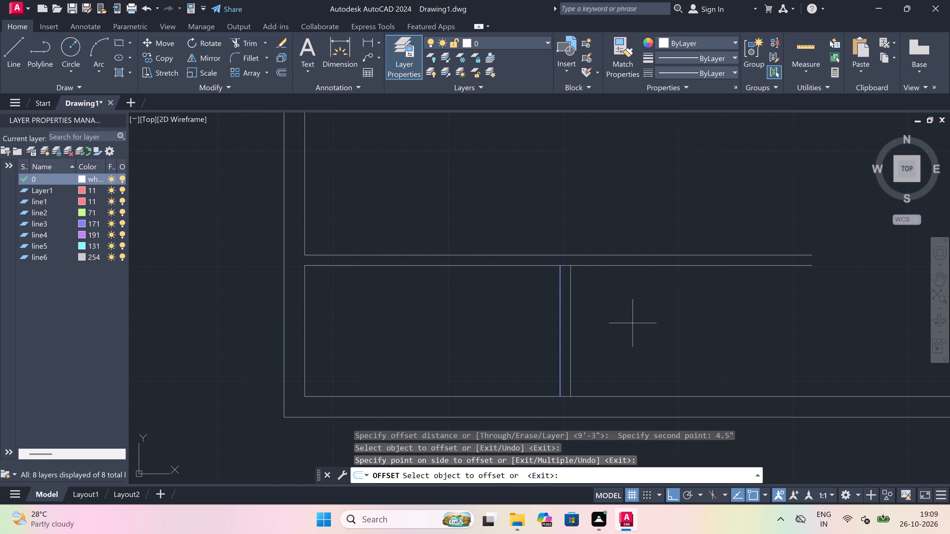
{"action": "key", "text": "Escape"}
Extend both vertical partition lines up to the upper line of the horizontal partition.
{"action": "scroll", "coordinate": [469, 342], "scroll_direction": "down", "scroll_amount": 3}
{"action": "scroll", "coordinate": [512, 340], "scroll_direction": "up", "scroll_amount": 2}
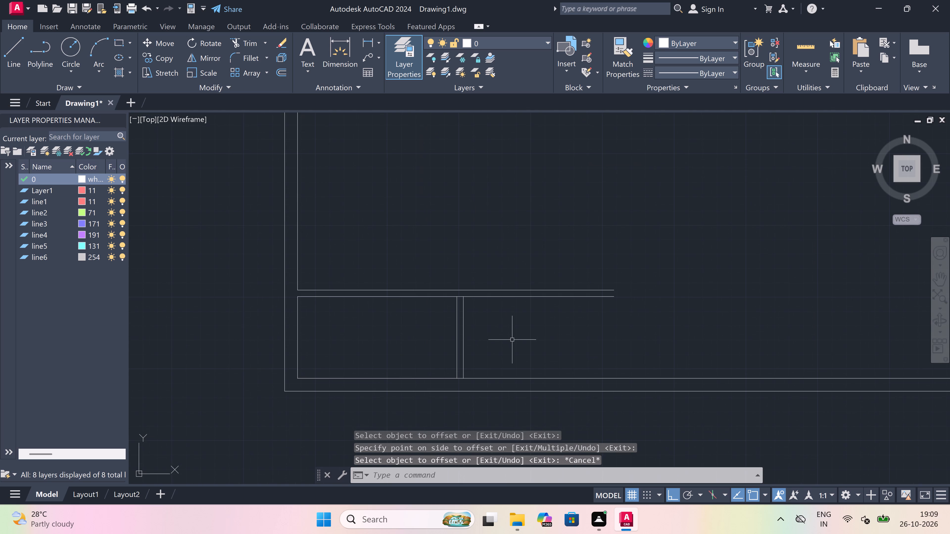
{"action": "scroll", "coordinate": [479, 324], "scroll_direction": "up", "scroll_amount": 1}
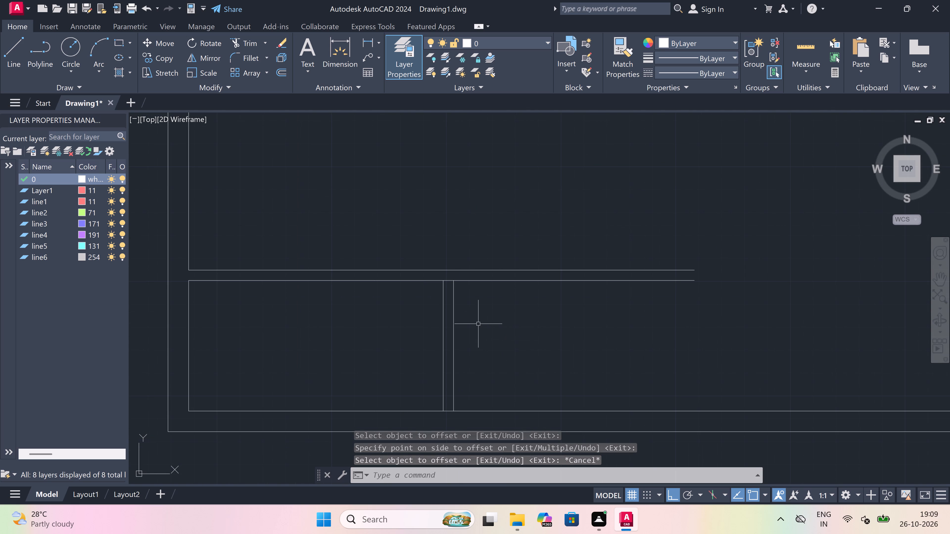
{"action": "type", "text": "ex"}
{"action": "key", "text": "space"}
{"action": "left_click_drag", "start_coordinate": [466, 309], "coordinate": [462, 309]}
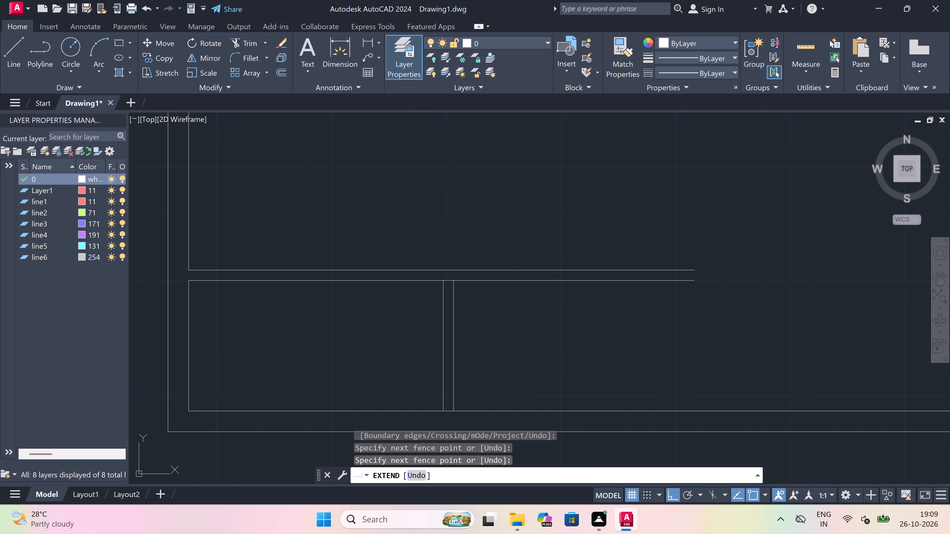
{"action": "left_click", "coordinate": [387, 308]}
{"action": "key", "text": "Escape"}
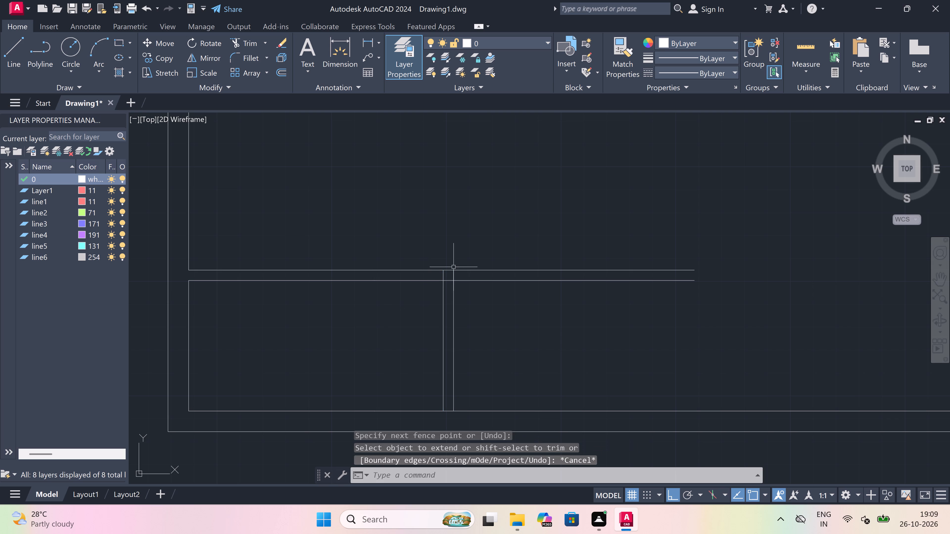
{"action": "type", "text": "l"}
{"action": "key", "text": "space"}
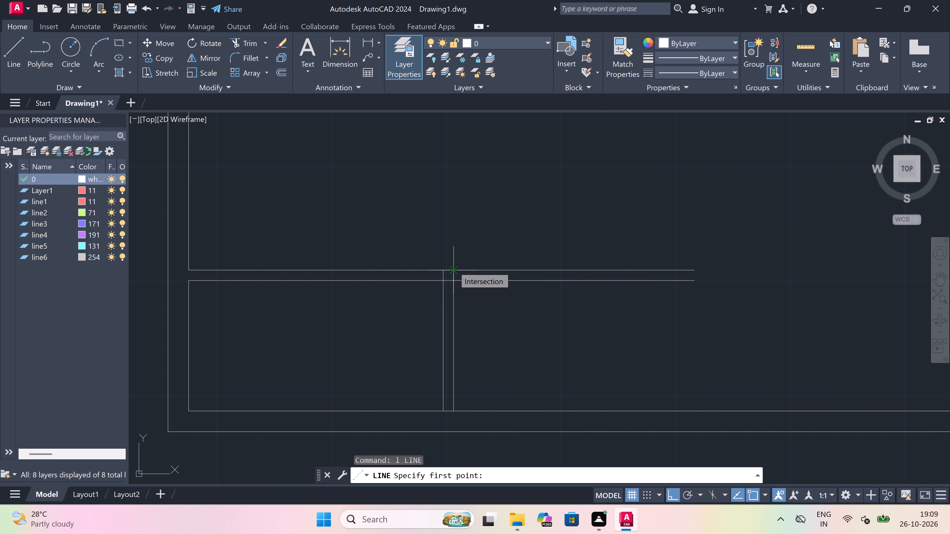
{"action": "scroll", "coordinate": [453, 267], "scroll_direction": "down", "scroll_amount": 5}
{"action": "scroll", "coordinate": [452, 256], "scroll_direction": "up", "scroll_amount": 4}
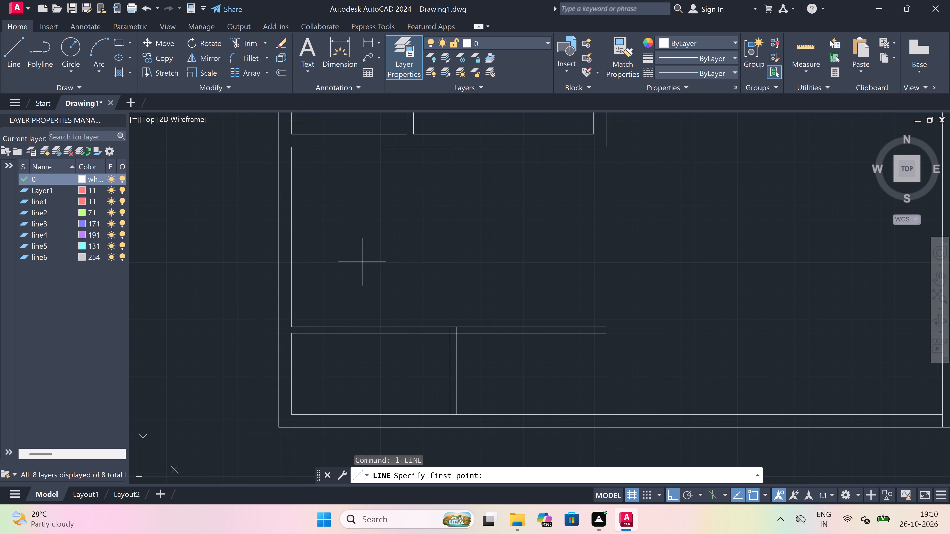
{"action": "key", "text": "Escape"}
Offset the left wall's inner line above the horizontal partition 11'6" to the right.
{"action": "key", "text": "o"}
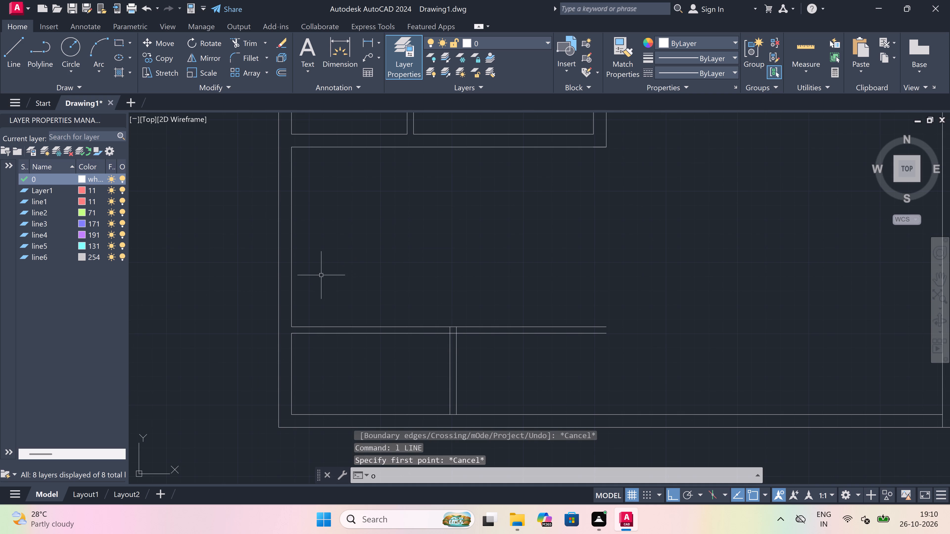
{"action": "key", "text": "space"}
{"action": "left_click_drag", "start_coordinate": [291, 272], "coordinate": [313, 271]}
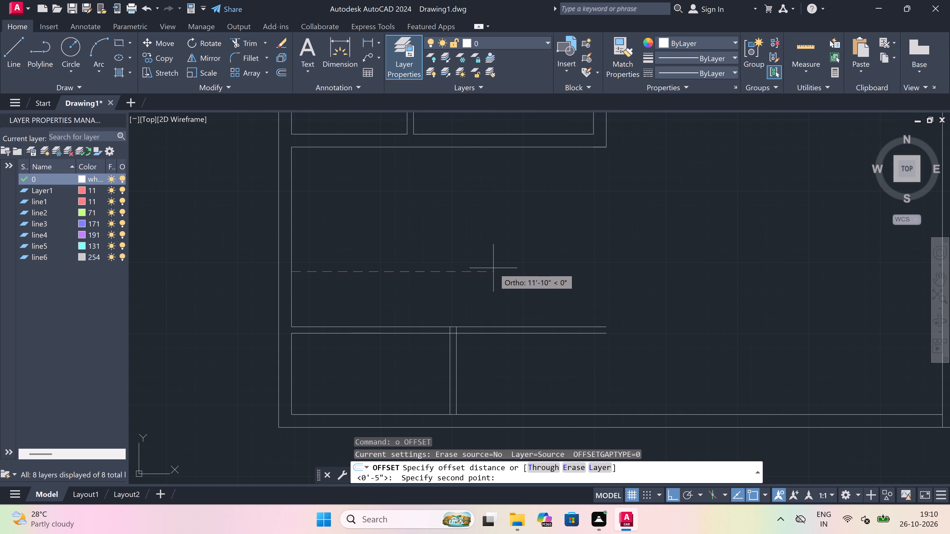
{"action": "type", "text": "11'6\""}
{"action": "key", "text": "space"}
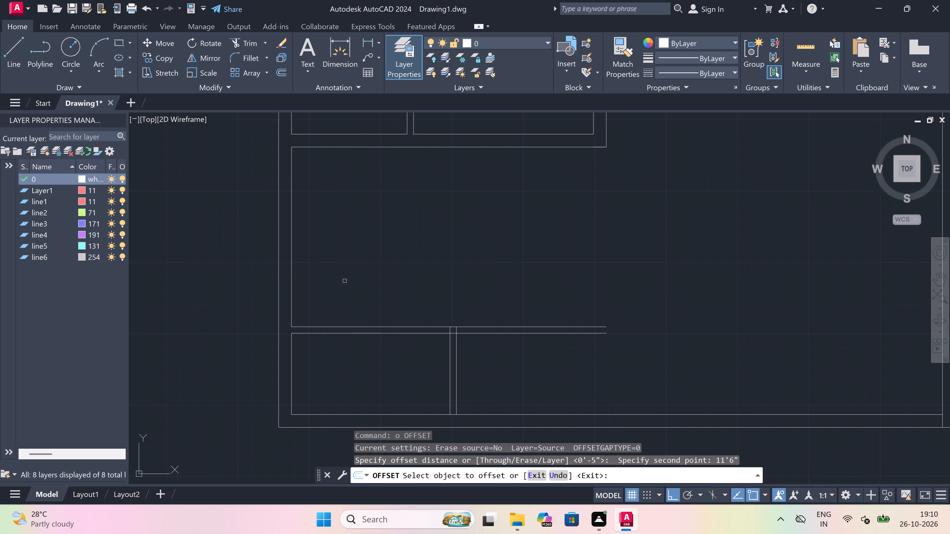
{"action": "left_click", "coordinate": [292, 243]}
{"action": "left_click", "coordinate": [553, 246]}
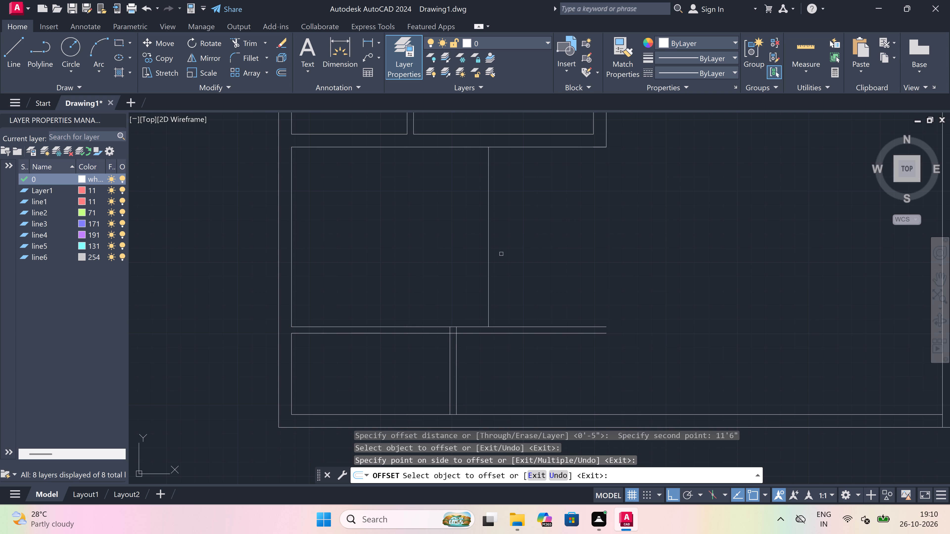
{"action": "key", "text": "Escape"}
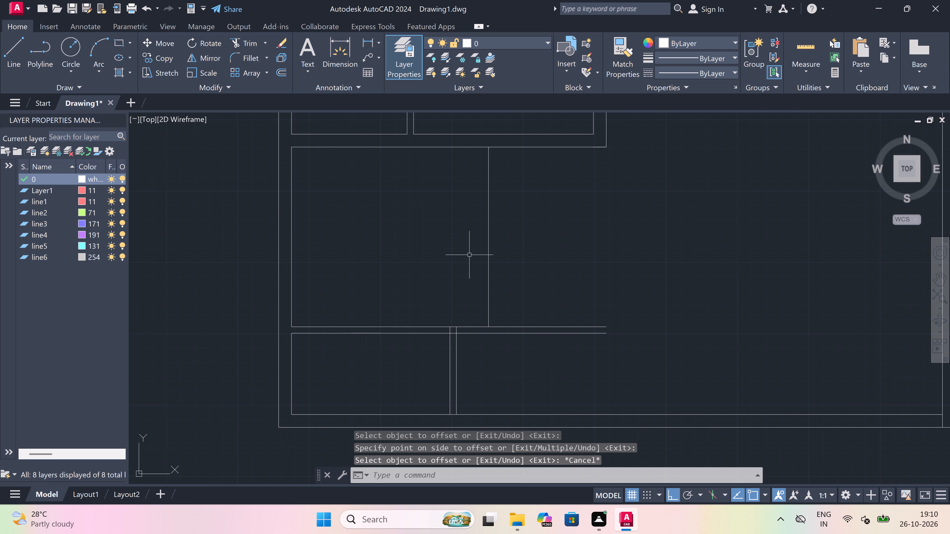
Offset the new vertical line above the horizontal partition 4.5" to the right to form a partition wall.
{"action": "key", "text": "space"}
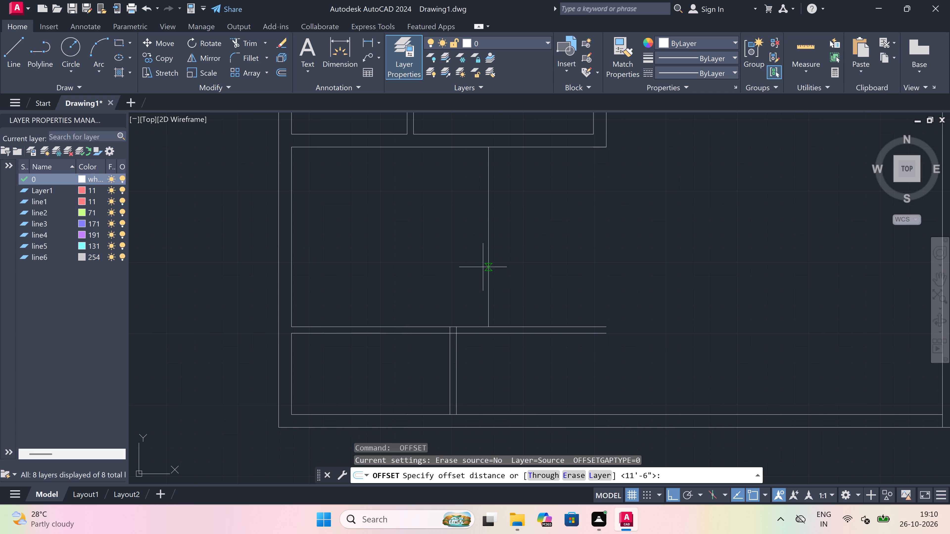
{"action": "left_click", "coordinate": [485, 264]}
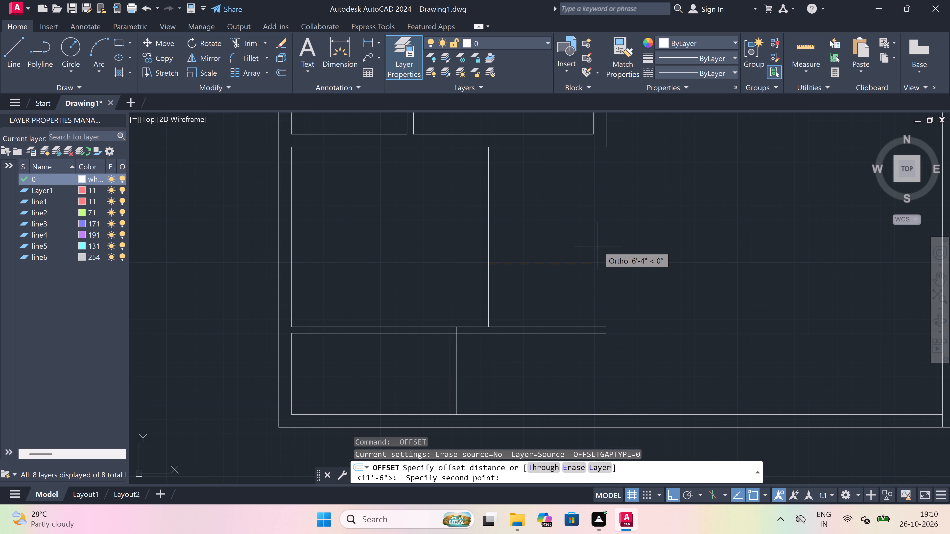
{"action": "type", "text": "4.5\""}
{"action": "key", "text": "space"}
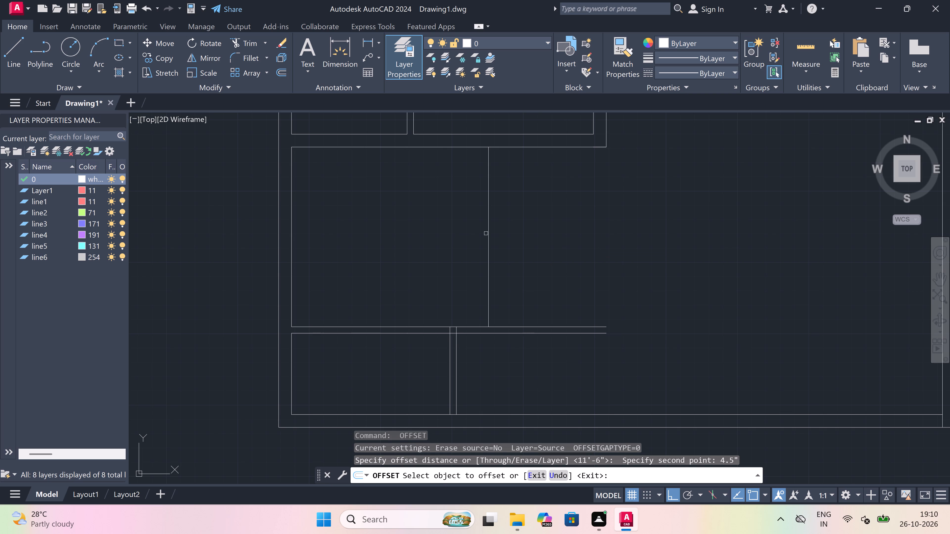
{"action": "left_click_drag", "start_coordinate": [487, 232], "coordinate": [508, 233]}
{"action": "left_click", "coordinate": [533, 237]}
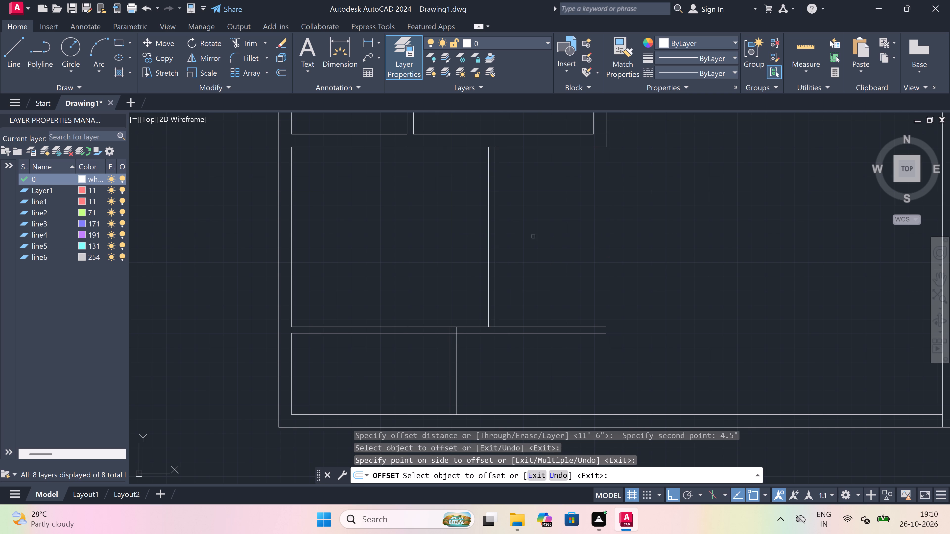
{"action": "key", "text": "Escape"}
Extend both lines of the new upper vertical partition down to the lower line of the horizontal partition.
{"action": "key", "text": "e"}
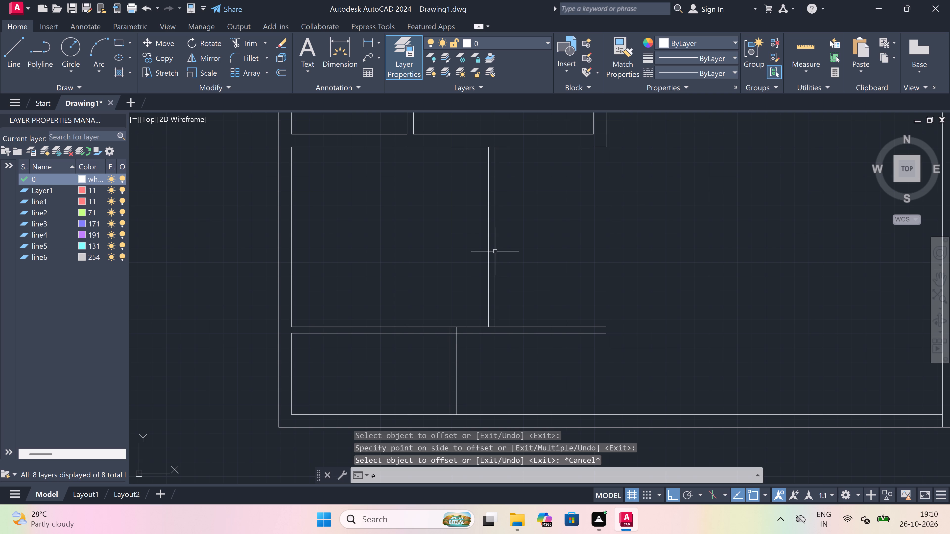
{"action": "type", "text": "x"}
{"action": "key", "text": "space"}
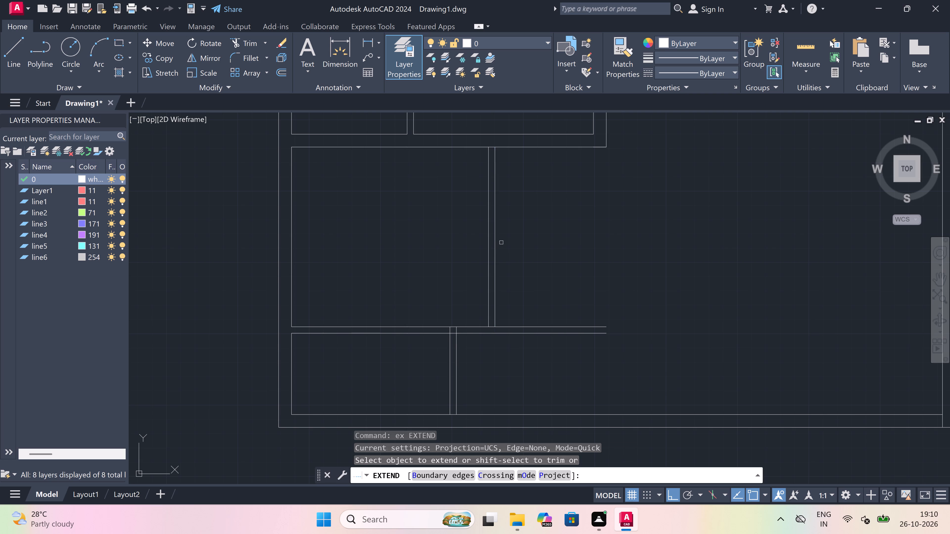
{"action": "left_click_drag", "start_coordinate": [501, 242], "coordinate": [501, 244]}
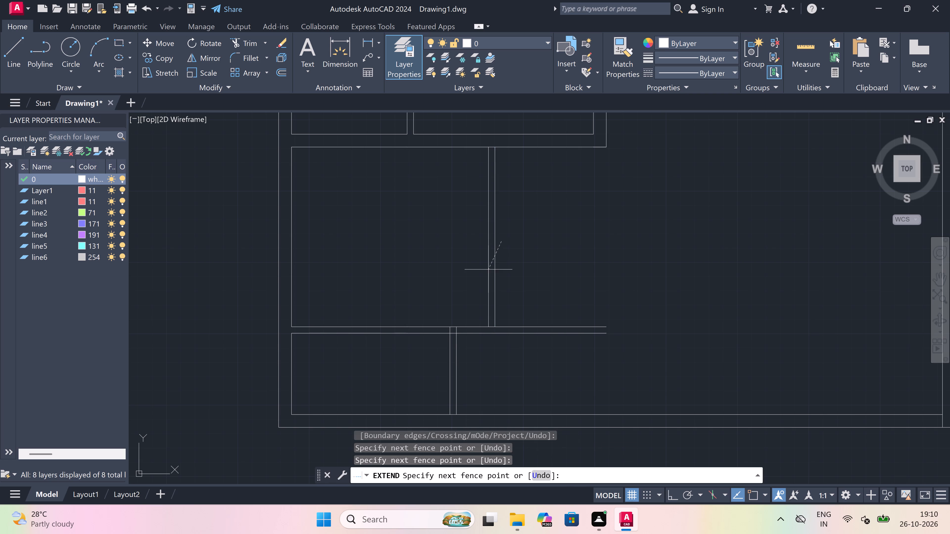
{"action": "left_click", "coordinate": [467, 309]}
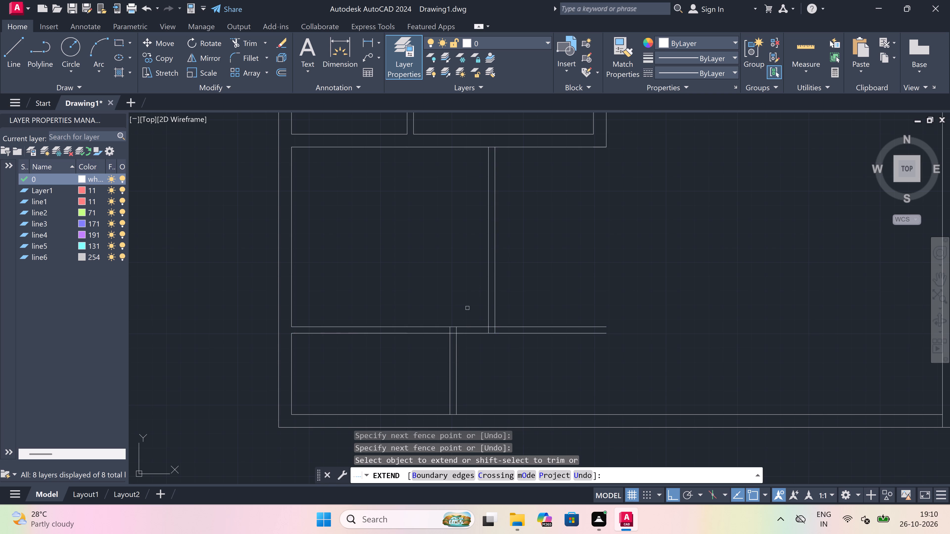
{"action": "key", "text": "Escape"}
Trim off both horizontal partition lines where they run past the new vertical partition's right line.
{"action": "type", "text": "tr"}
{"action": "key", "text": "space"}
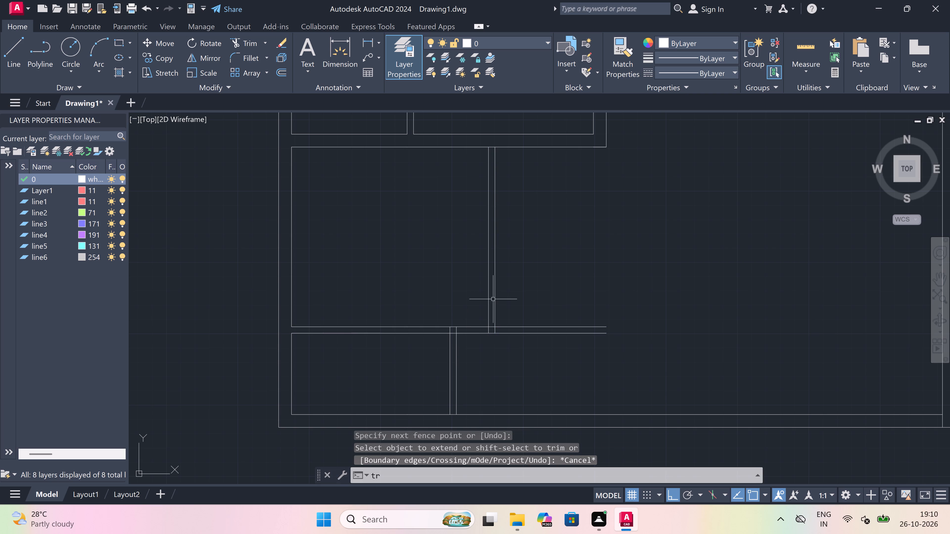
{"action": "left_click", "coordinate": [513, 310]}
{"action": "left_click", "coordinate": [517, 363]}
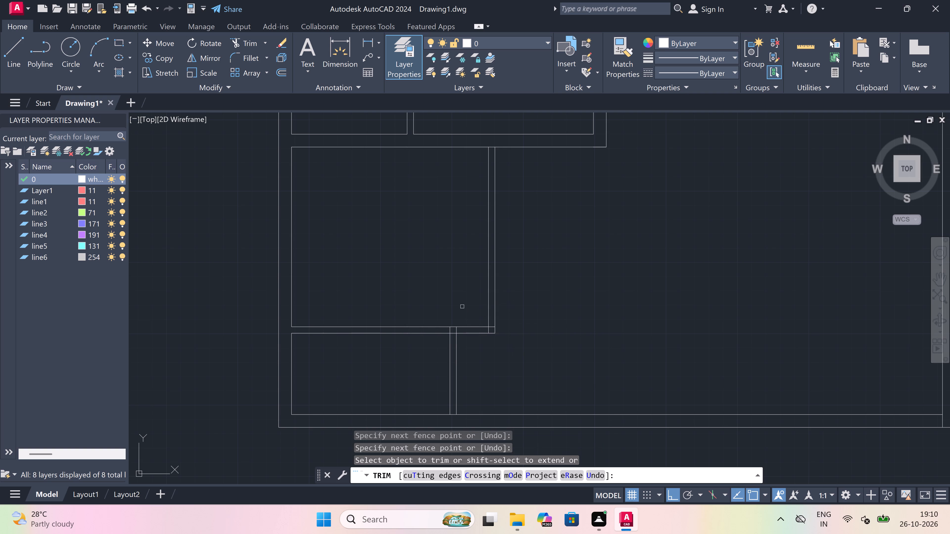
Trim the crossing line segments inside the horizontal partition's junction with the lower vertical partition and its right-hand corner.
{"action": "scroll", "coordinate": [461, 339], "scroll_direction": "up", "scroll_amount": 2}
{"action": "scroll", "coordinate": [440, 314], "scroll_direction": "up", "scroll_amount": 1}
{"action": "left_click", "coordinate": [440, 314]}
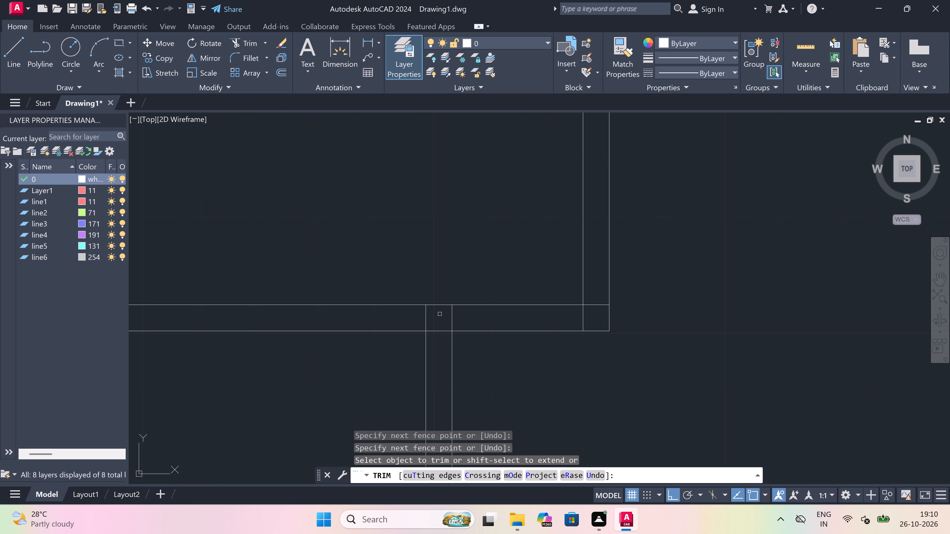
{"action": "left_click_drag", "start_coordinate": [440, 341], "coordinate": [440, 338]}
{"action": "left_click_drag", "start_coordinate": [415, 320], "coordinate": [423, 321]}
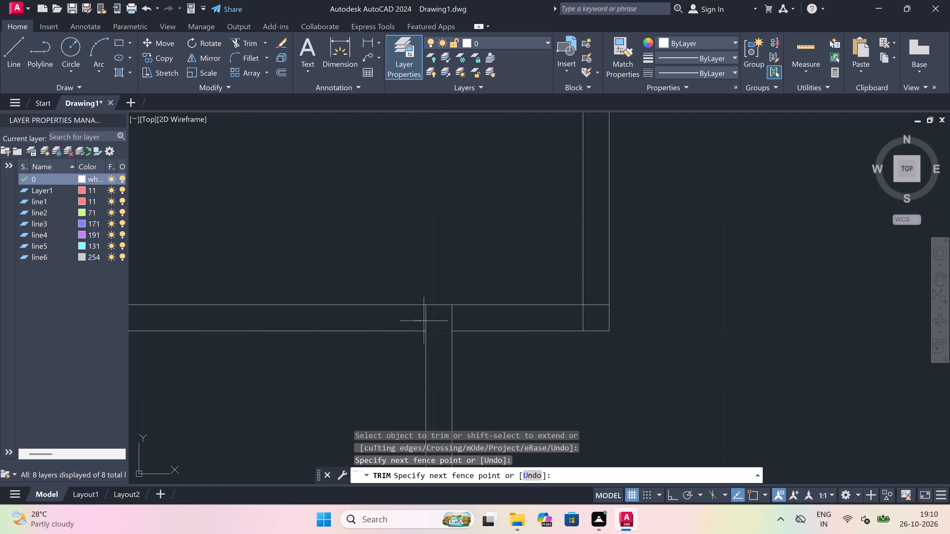
{"action": "left_click", "coordinate": [596, 317]}
{"action": "left_click", "coordinate": [596, 315]}
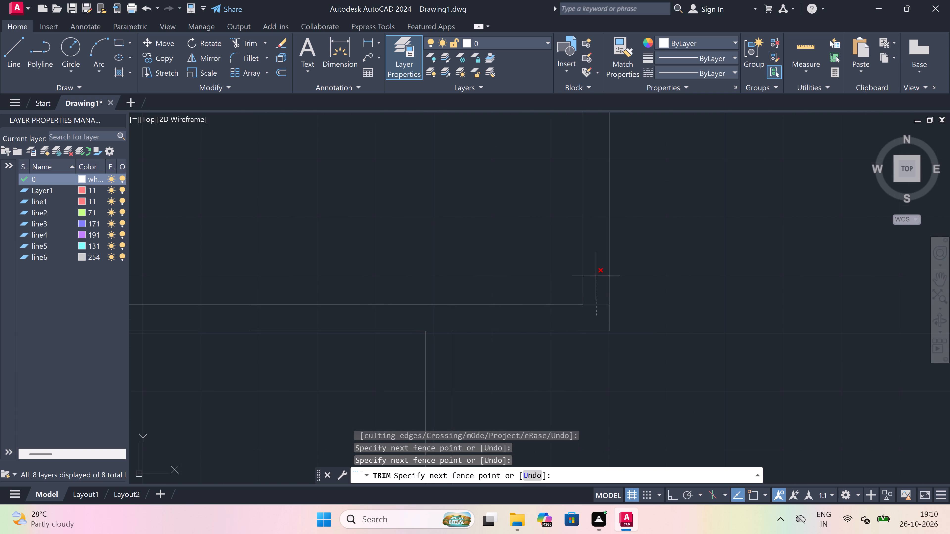
{"action": "left_click", "coordinate": [596, 276]}
{"action": "scroll", "coordinate": [516, 293], "scroll_direction": "down", "scroll_amount": 4}
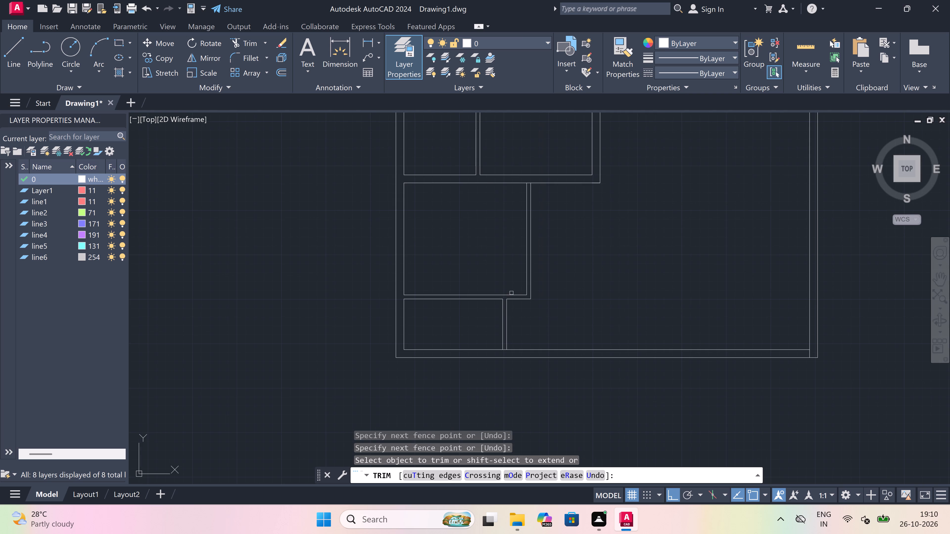
{"action": "scroll", "coordinate": [446, 289], "scroll_direction": "down", "scroll_amount": 1}
{"action": "key", "text": "Escape"}
Offset the right line of the lower vertical partition 7'9" to the right.
{"action": "scroll", "coordinate": [446, 289], "scroll_direction": "down", "scroll_amount": 1}
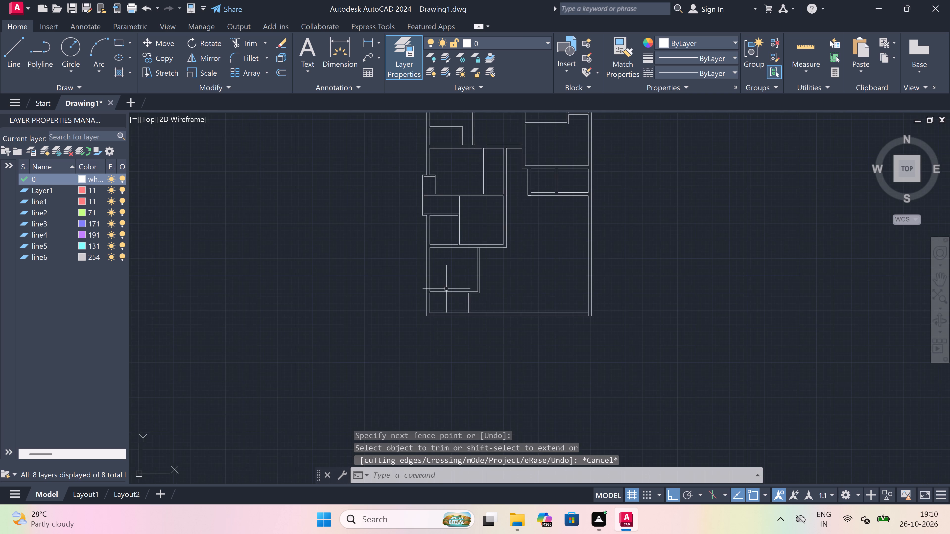
{"action": "scroll", "coordinate": [447, 289], "scroll_direction": "down", "scroll_amount": 1}
{"action": "scroll", "coordinate": [499, 287], "scroll_direction": "up", "scroll_amount": 2}
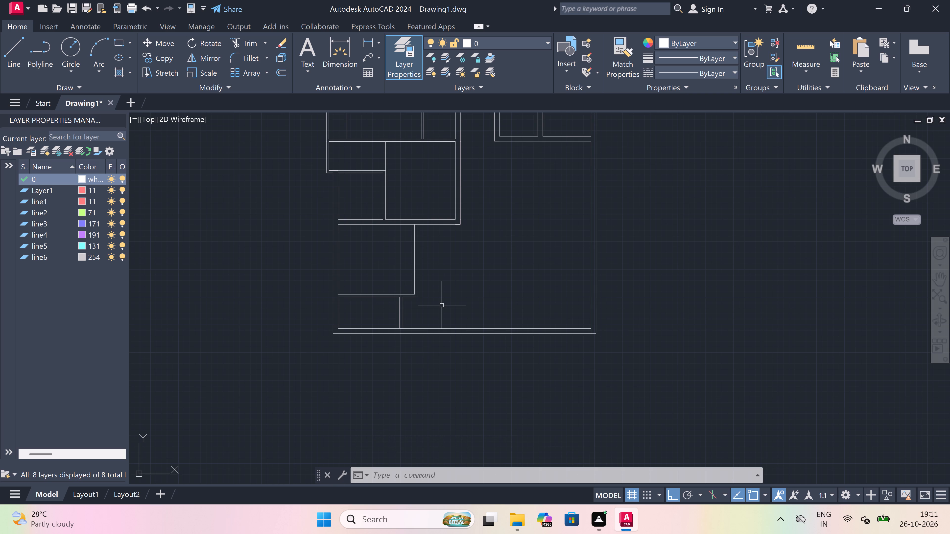
{"action": "scroll", "coordinate": [421, 325], "scroll_direction": "up", "scroll_amount": 2}
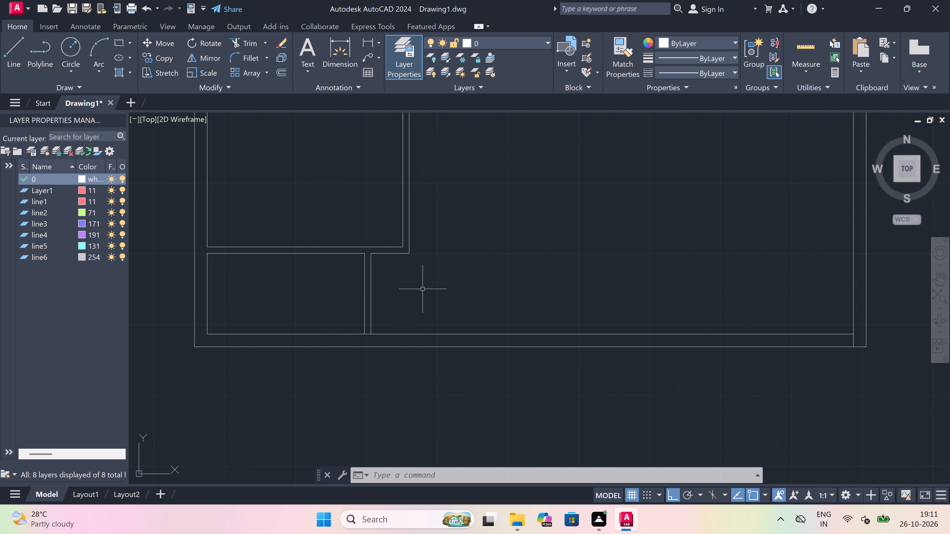
{"action": "key", "text": "o"}
{"action": "key", "text": "space"}
{"action": "left_click_drag", "start_coordinate": [374, 288], "coordinate": [382, 288]}
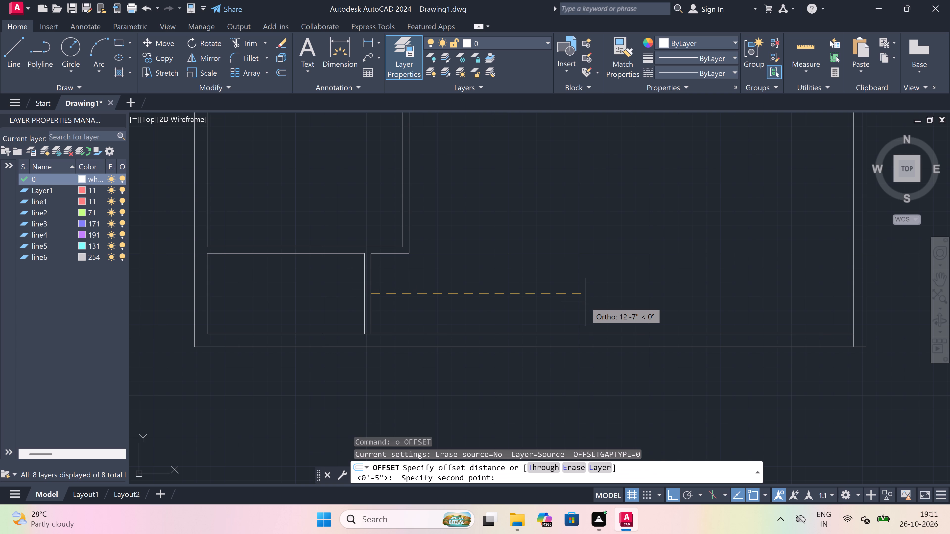
{"action": "type", "text": "7'9\""}
{"action": "key", "text": "space"}
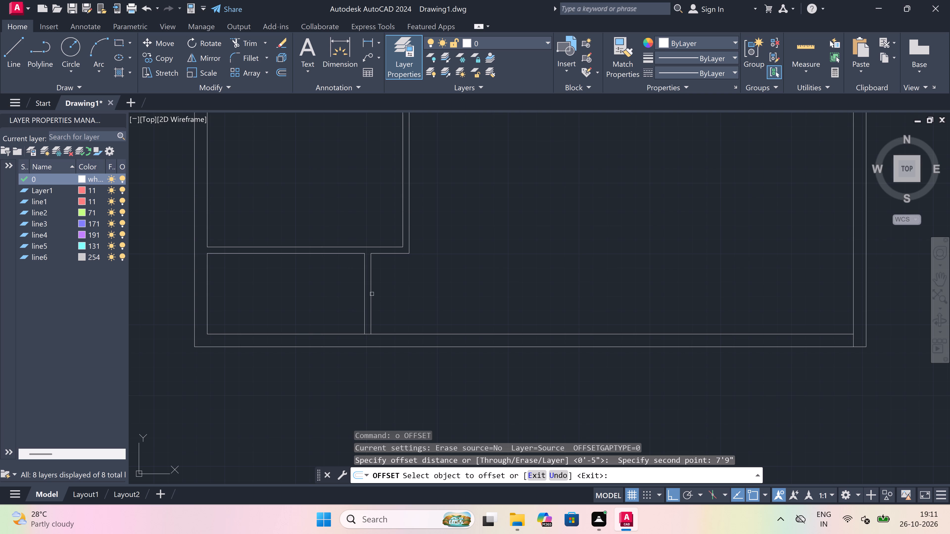
{"action": "left_click_drag", "start_coordinate": [372, 294], "coordinate": [403, 295]}
{"action": "left_click", "coordinate": [533, 310]}
{"action": "key", "text": "Escape"}
Offset the new lower vertical line 4.5" to the right to form a second lower partition wall.
{"action": "key", "text": "space"}
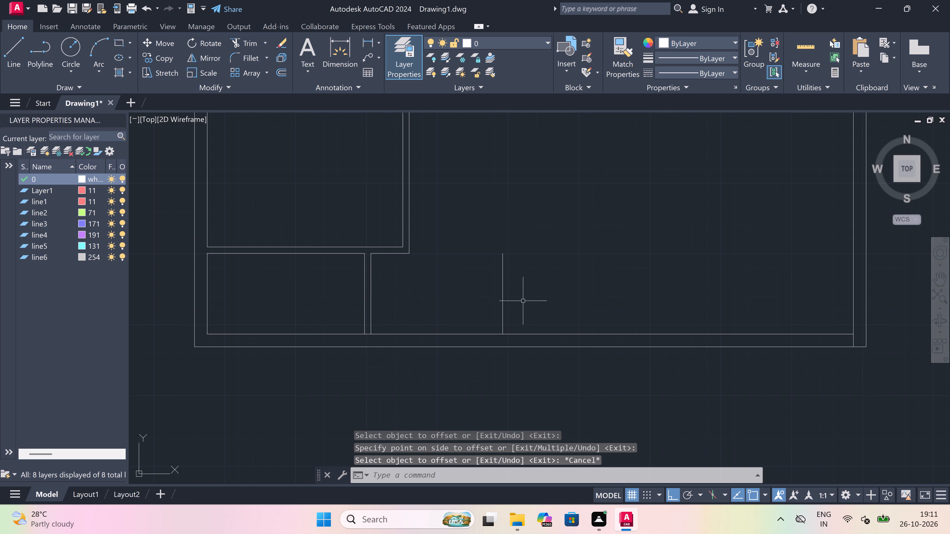
{"action": "left_click", "coordinate": [508, 297]}
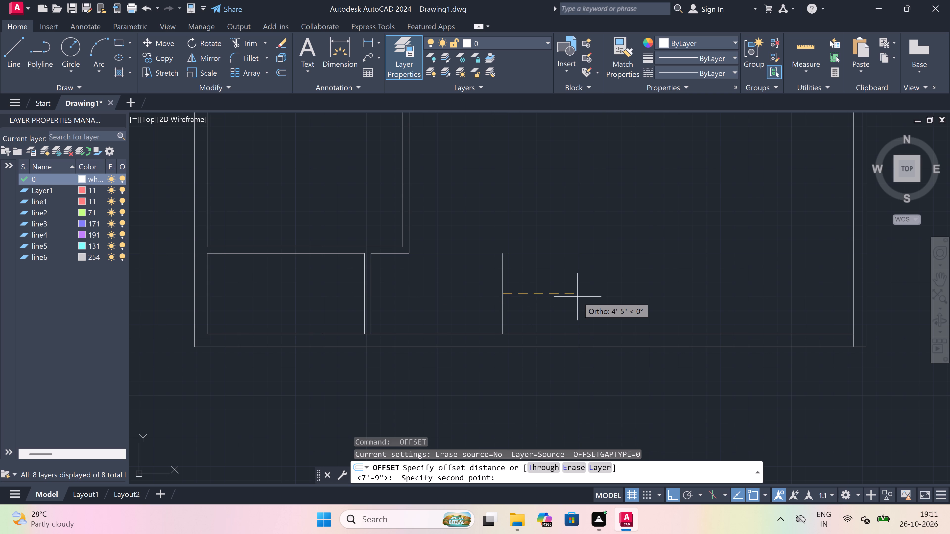
{"action": "type", "text": "4.5\""}
{"action": "key", "text": "space"}
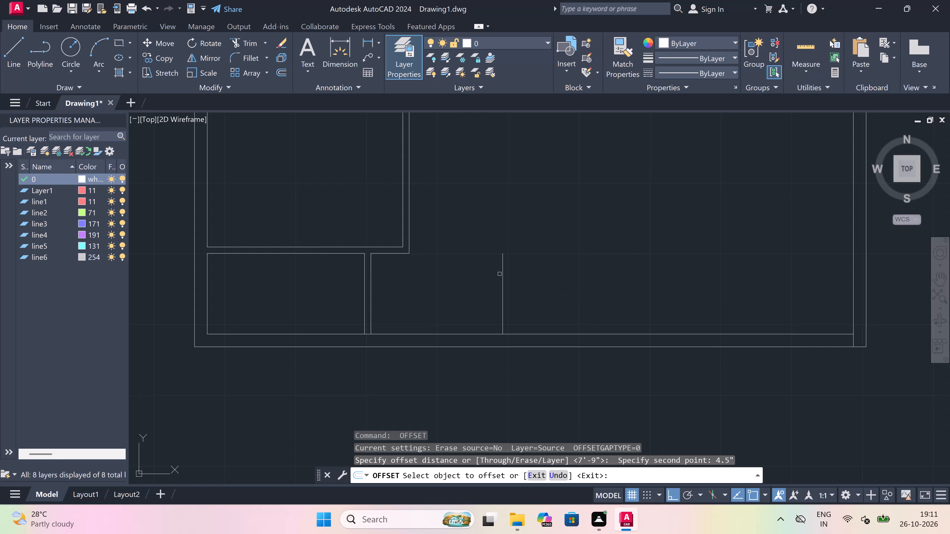
{"action": "left_click_drag", "start_coordinate": [502, 274], "coordinate": [525, 280]}
{"action": "left_click", "coordinate": [531, 281]}
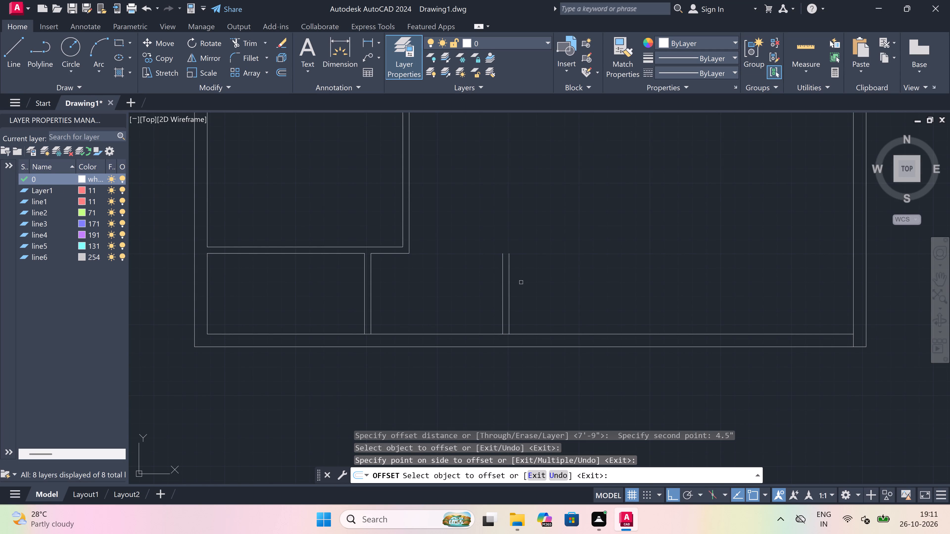
{"action": "key", "text": "Escape"}
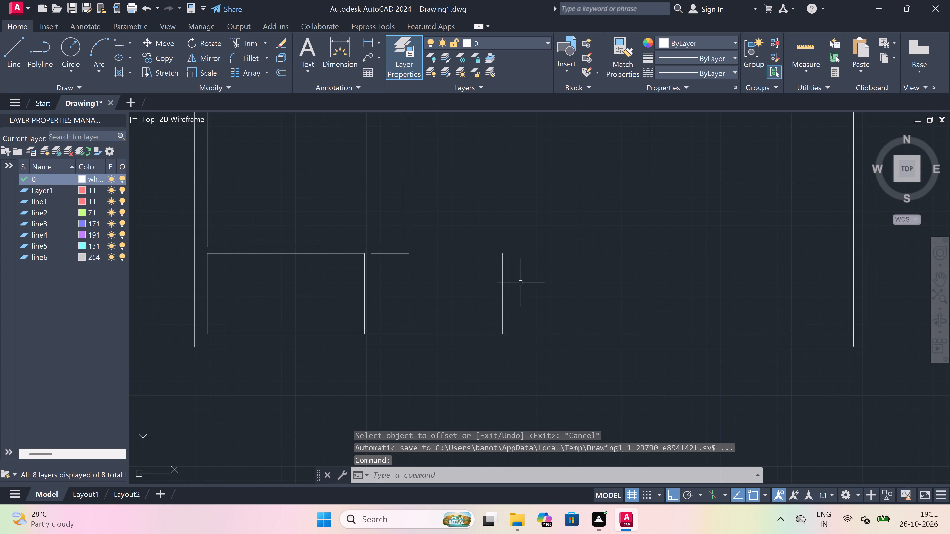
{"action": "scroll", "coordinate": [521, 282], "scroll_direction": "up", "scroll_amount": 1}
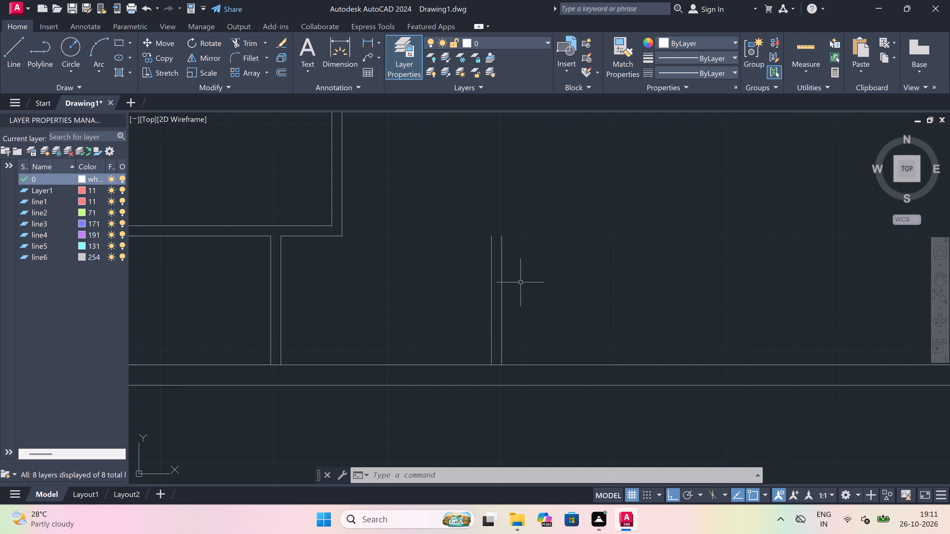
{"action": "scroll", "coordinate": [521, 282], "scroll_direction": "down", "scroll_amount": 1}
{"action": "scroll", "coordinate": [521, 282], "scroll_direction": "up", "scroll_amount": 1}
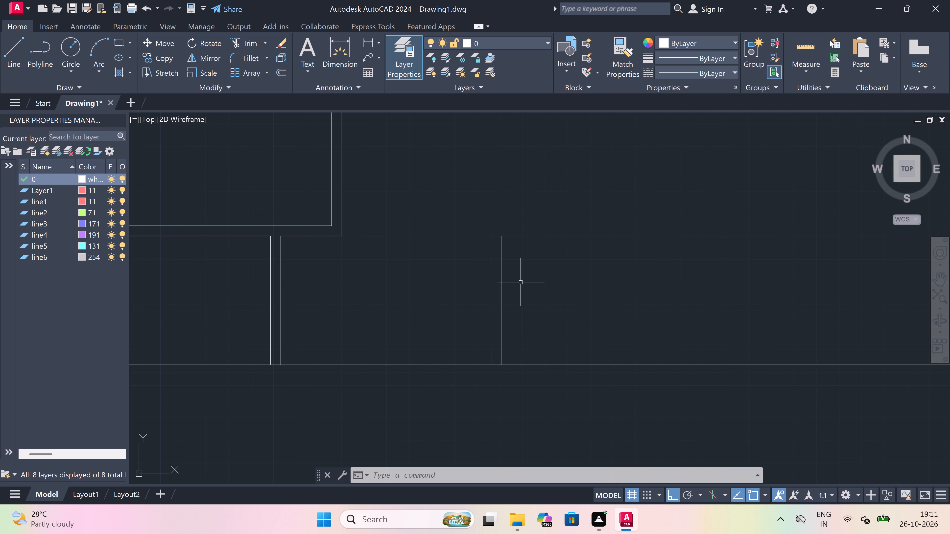
Offset the right line of the second lower partition 4'6" to the right.
{"action": "key", "text": "space"}
{"action": "left_click", "coordinate": [498, 288]}
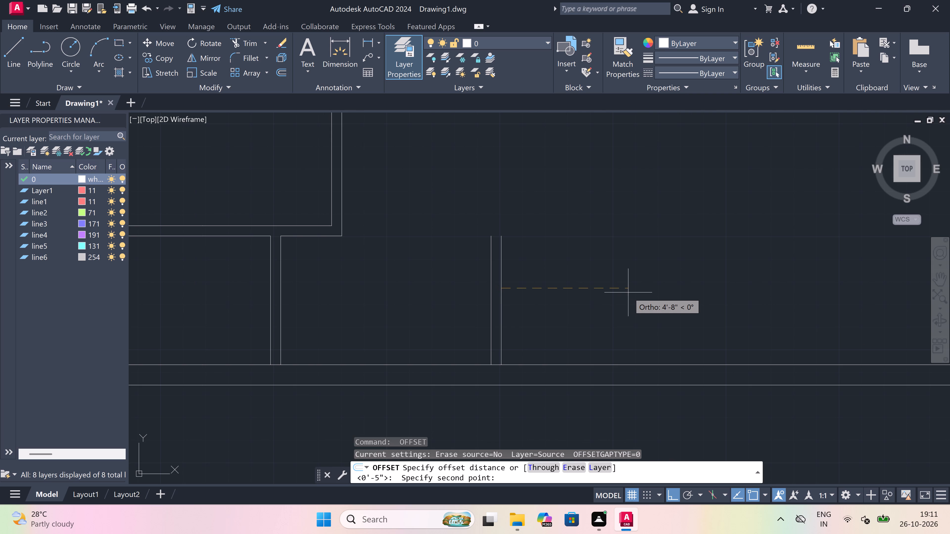
{"action": "type", "text": "4'6\""}
{"action": "key", "text": "space"}
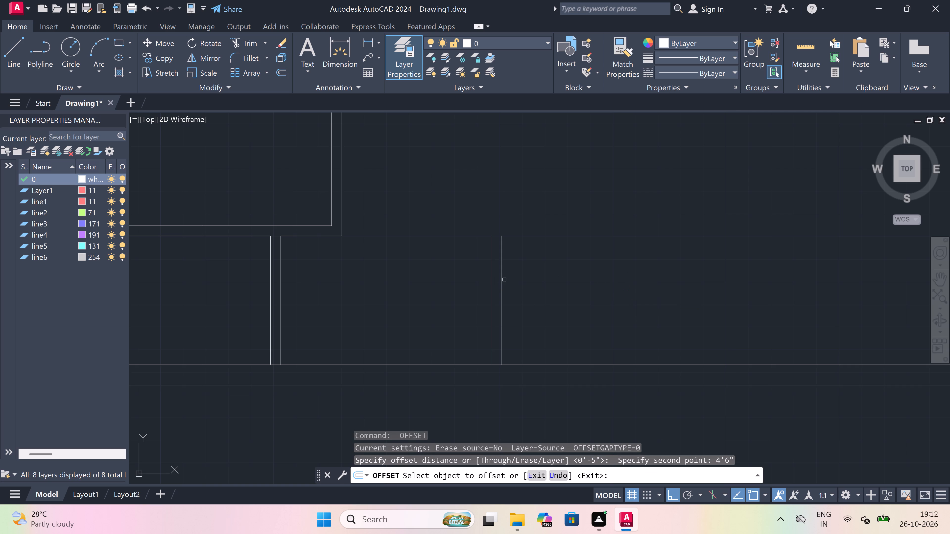
{"action": "left_click_drag", "start_coordinate": [503, 277], "coordinate": [510, 278]}
{"action": "left_click", "coordinate": [537, 283]}
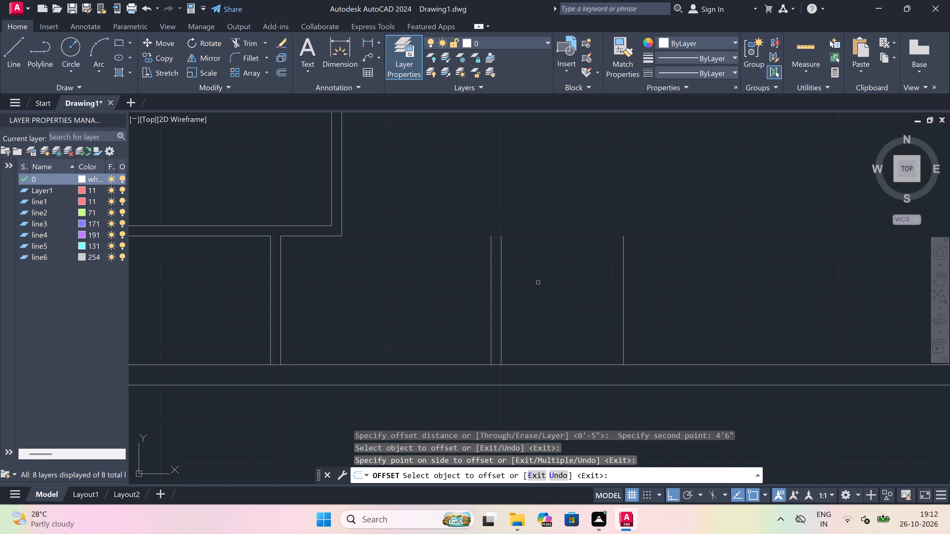
{"action": "key", "text": "Escape"}
Offset the new vertical line 4.5" to the right to form a third lower partition wall.
{"action": "key", "text": "space"}
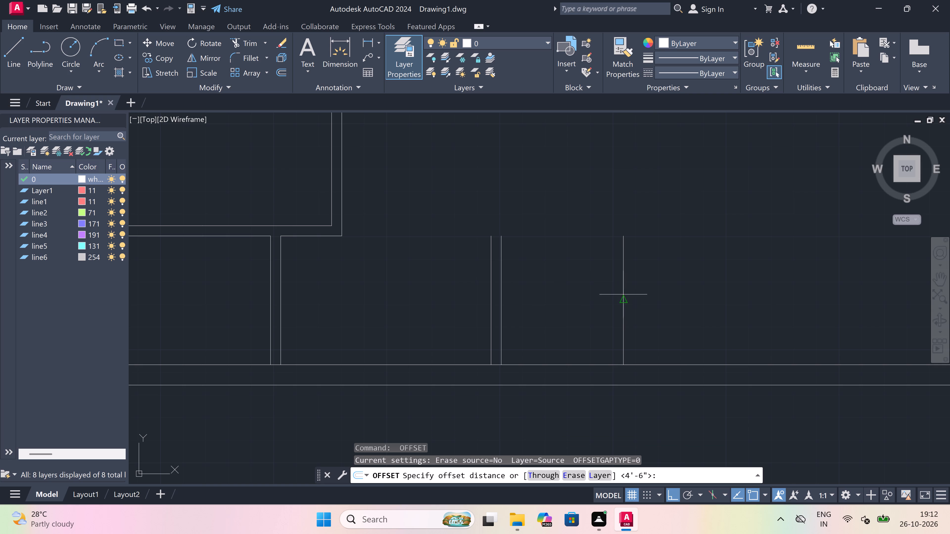
{"action": "left_click_drag", "start_coordinate": [625, 295], "coordinate": [629, 295]}
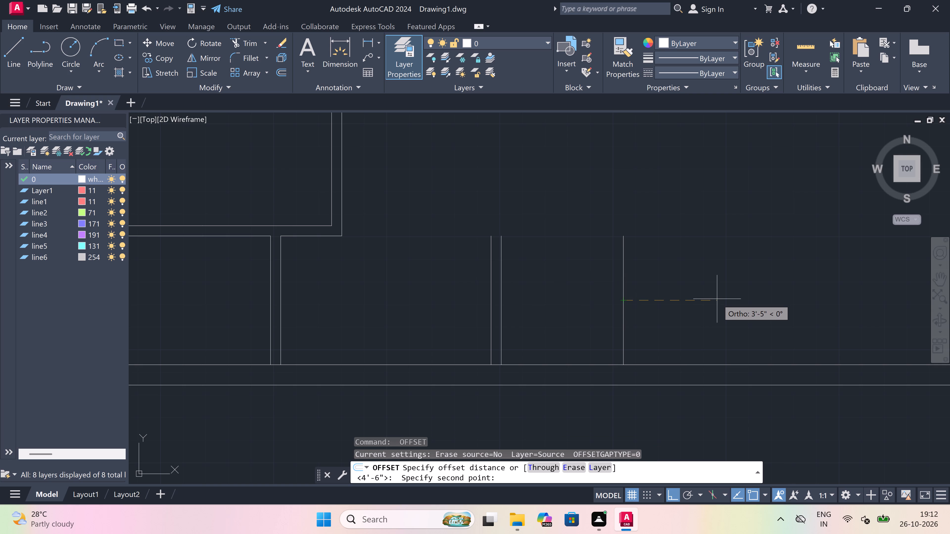
{"action": "type", "text": "4.5\""}
{"action": "key", "text": "space"}
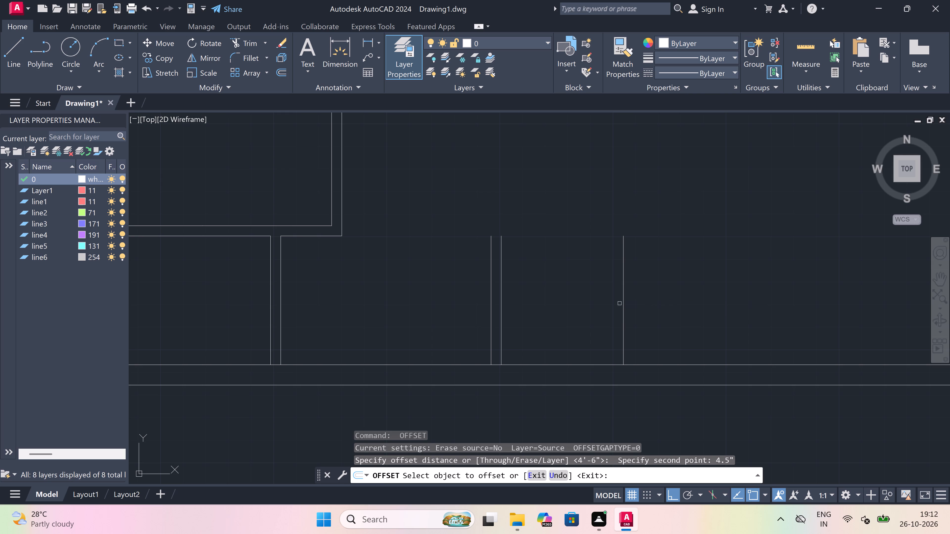
{"action": "left_click_drag", "start_coordinate": [624, 302], "coordinate": [630, 301]}
{"action": "left_click", "coordinate": [669, 301]}
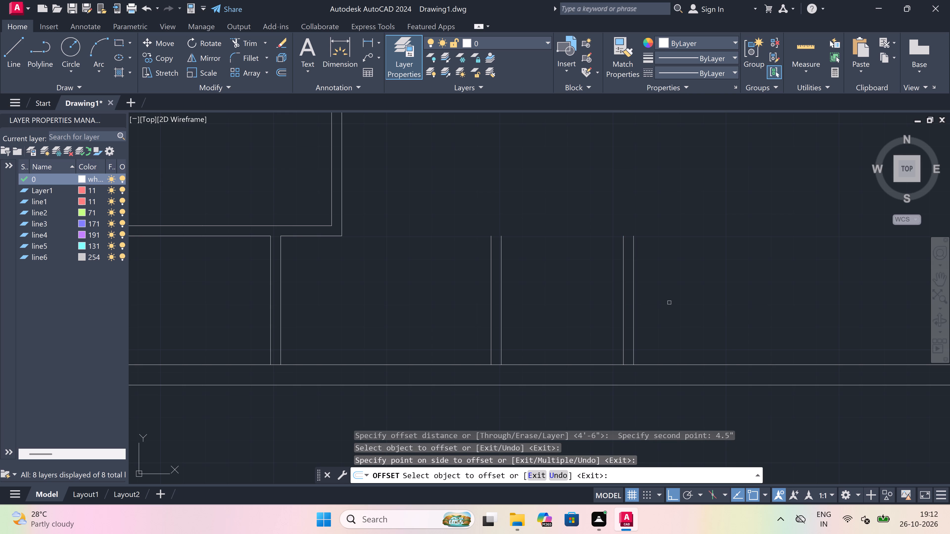
{"action": "key", "text": "Escape"}
Draw two short lines across the bottom wall's thickness, extending the facing inner lines of the second and third lower partitions.
{"action": "scroll", "coordinate": [669, 303], "scroll_direction": "down", "scroll_amount": 4}
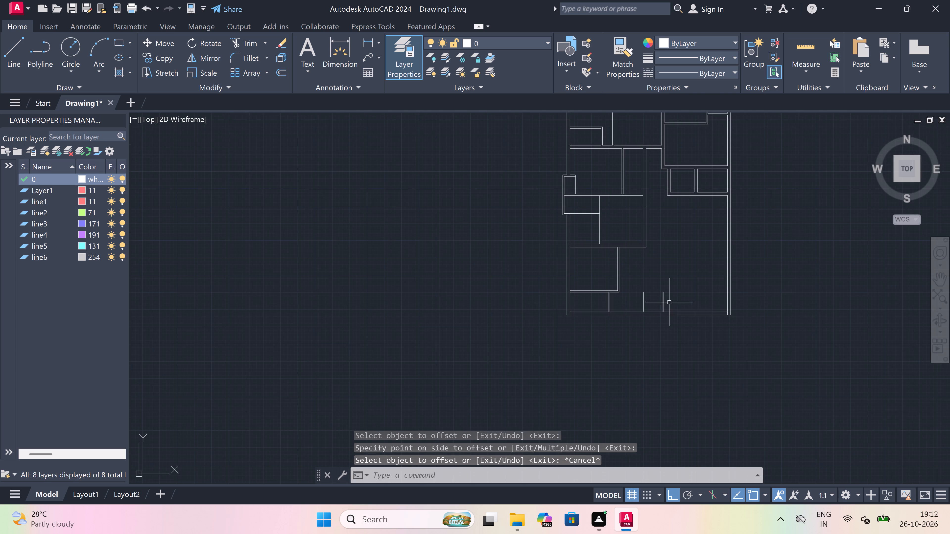
{"action": "scroll", "coordinate": [671, 341], "scroll_direction": "up", "scroll_amount": 3}
{"action": "scroll", "coordinate": [570, 188], "scroll_direction": "up", "scroll_amount": 1}
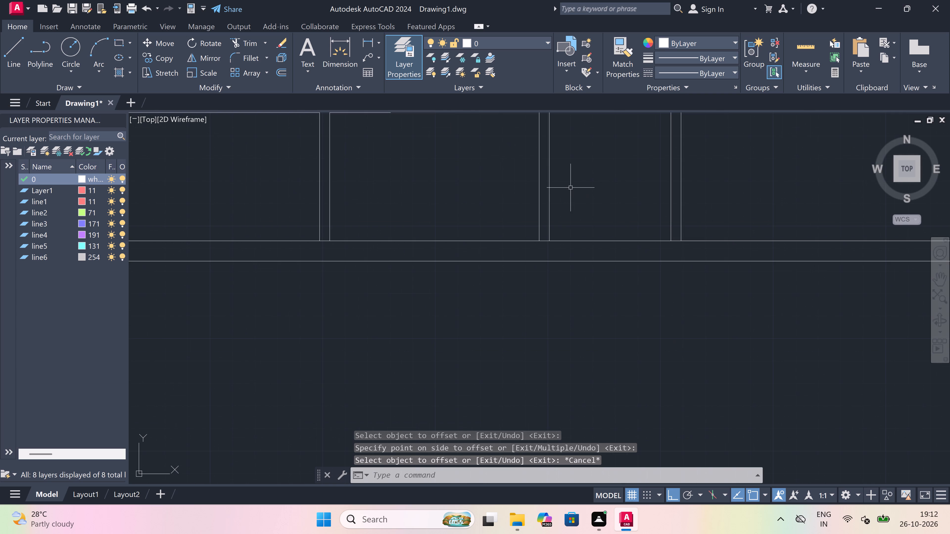
{"action": "key", "text": "l"}
{"action": "key", "text": "space"}
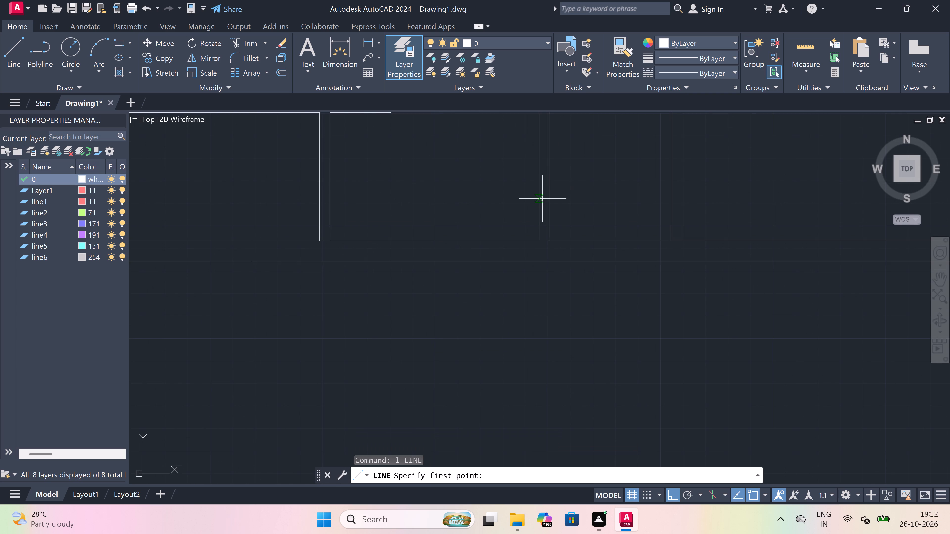
{"action": "scroll", "coordinate": [544, 218], "scroll_direction": "up", "scroll_amount": 1}
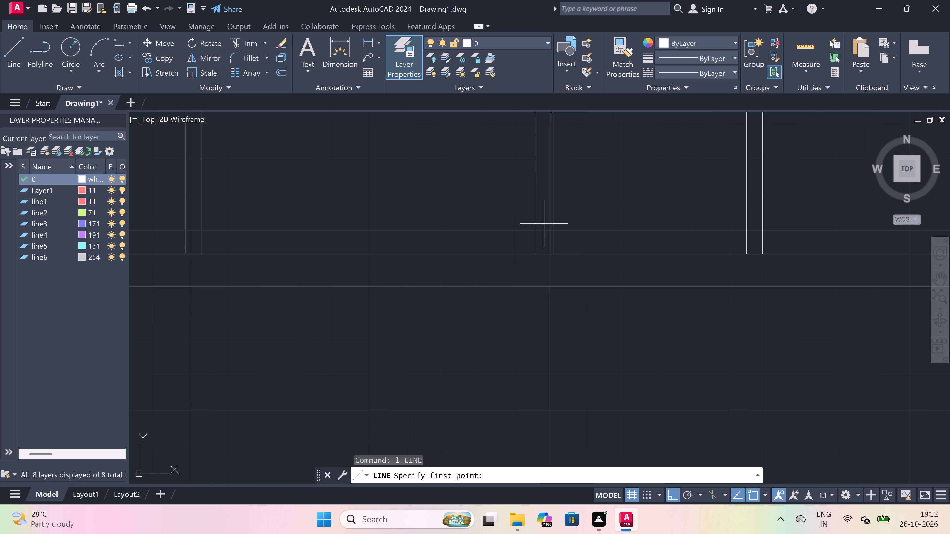
{"action": "left_click", "coordinate": [553, 251]}
{"action": "left_click", "coordinate": [553, 285]}
{"action": "key", "text": "Escape"}
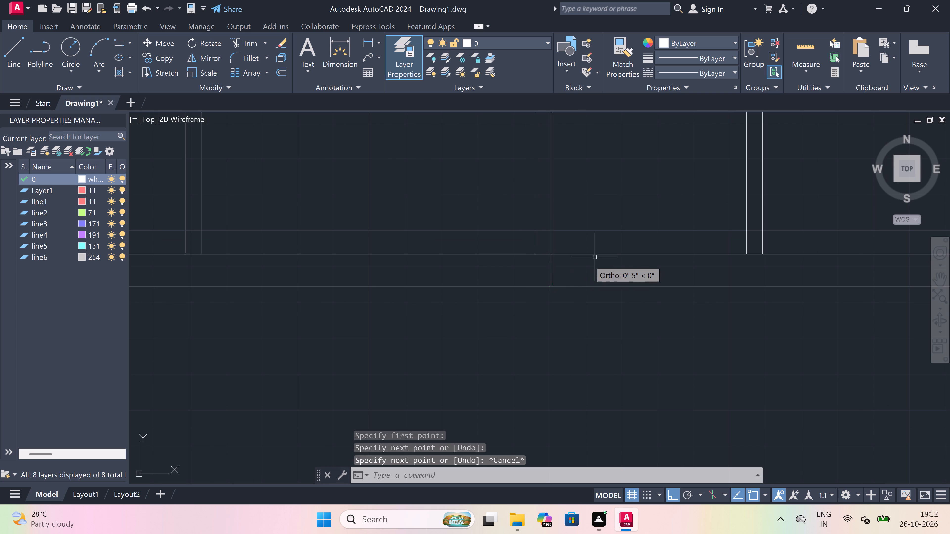
{"action": "key", "text": "space"}
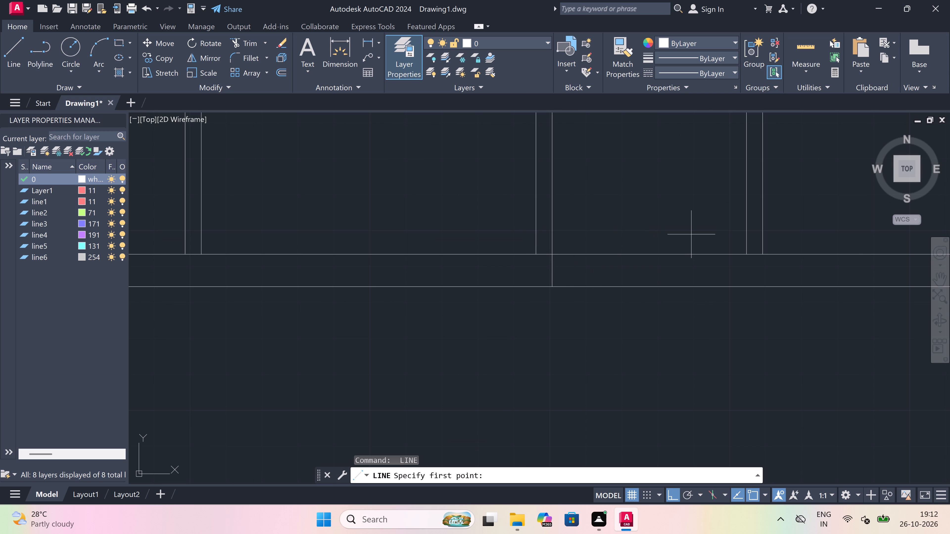
{"action": "left_click", "coordinate": [746, 255]}
{"action": "left_click", "coordinate": [748, 287]}
{"action": "key", "text": "Escape"}
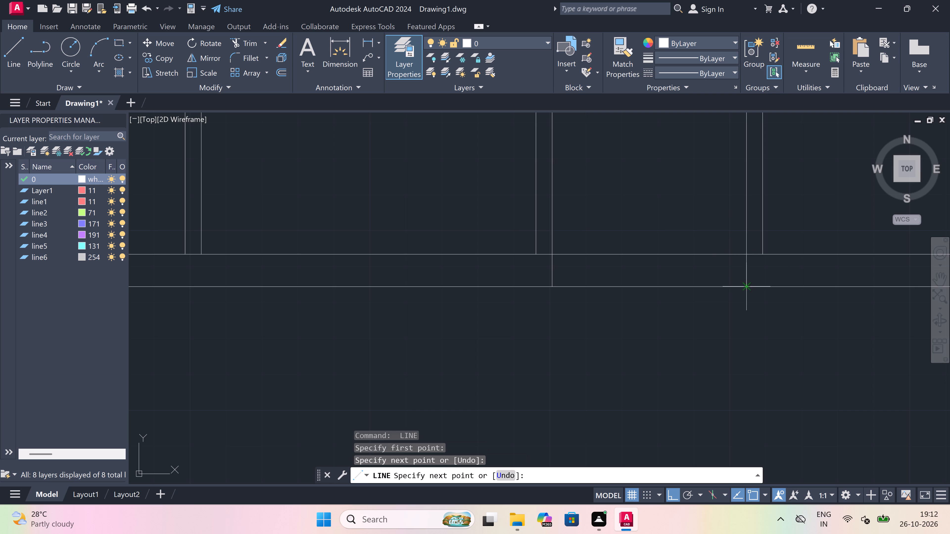
Draw the inner outline of a projection extending 1' below the bottom wall, between the two short extension lines.
{"action": "key", "text": "space"}
{"action": "left_click", "coordinate": [552, 284]}
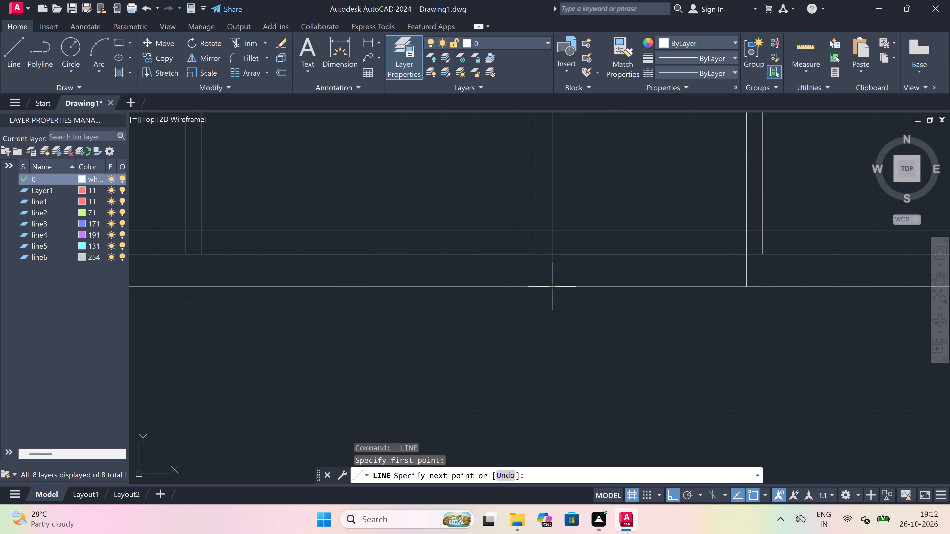
{"action": "type", "text": "1'"}
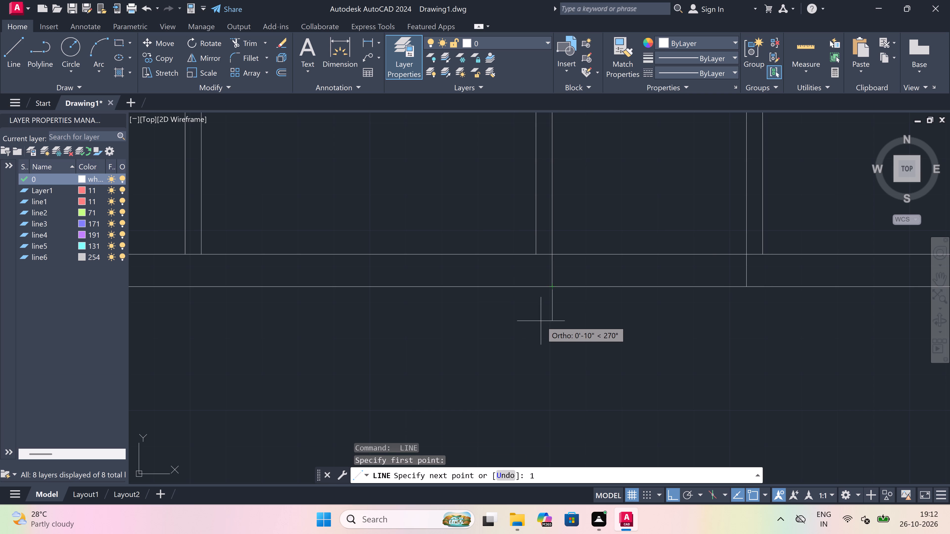
{"action": "key", "text": "space"}
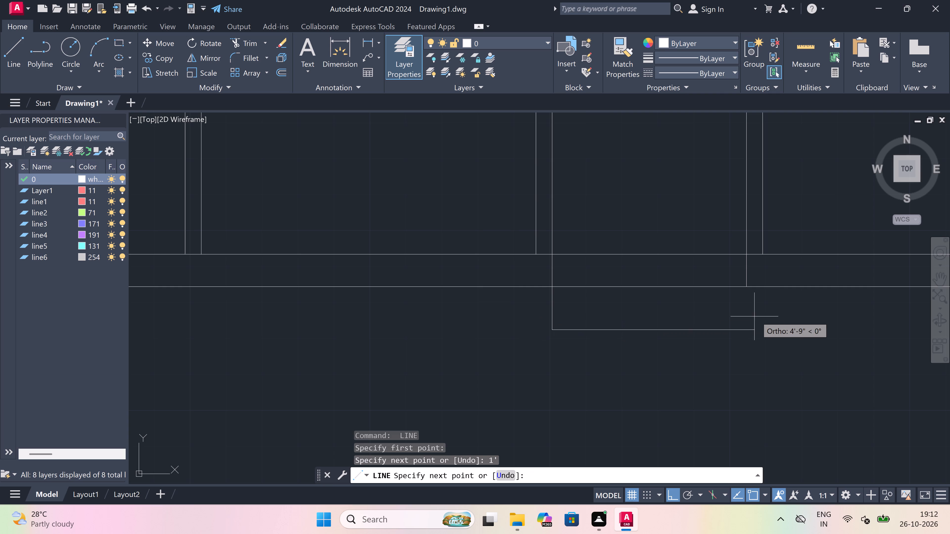
{"action": "left_click", "coordinate": [745, 308]}
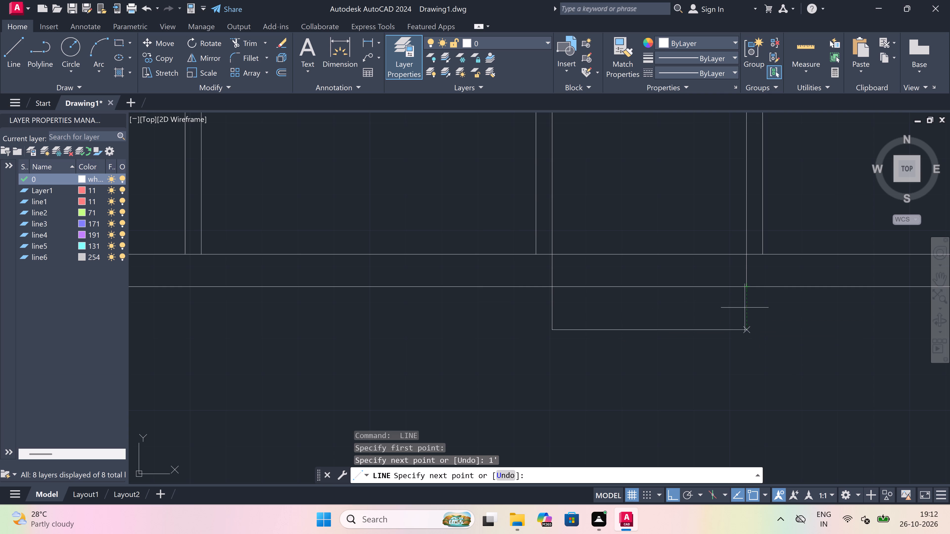
{"action": "left_click", "coordinate": [747, 284]}
{"action": "key", "text": "Escape"}
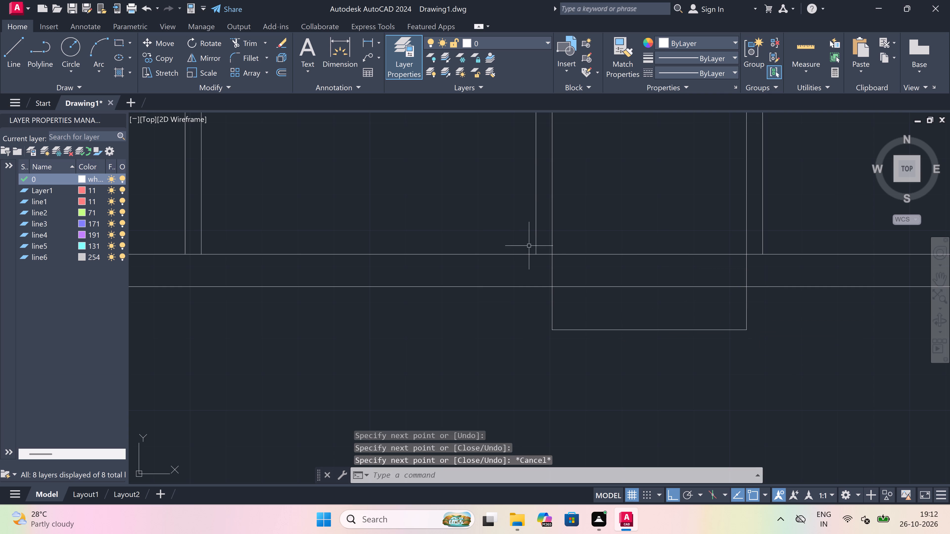
Draw the projection's outer outline 4.5" outside the inner one, joining the outer lines of the second and third lower partitions.
{"action": "key", "text": "space"}
{"action": "left_click", "coordinate": [535, 248]}
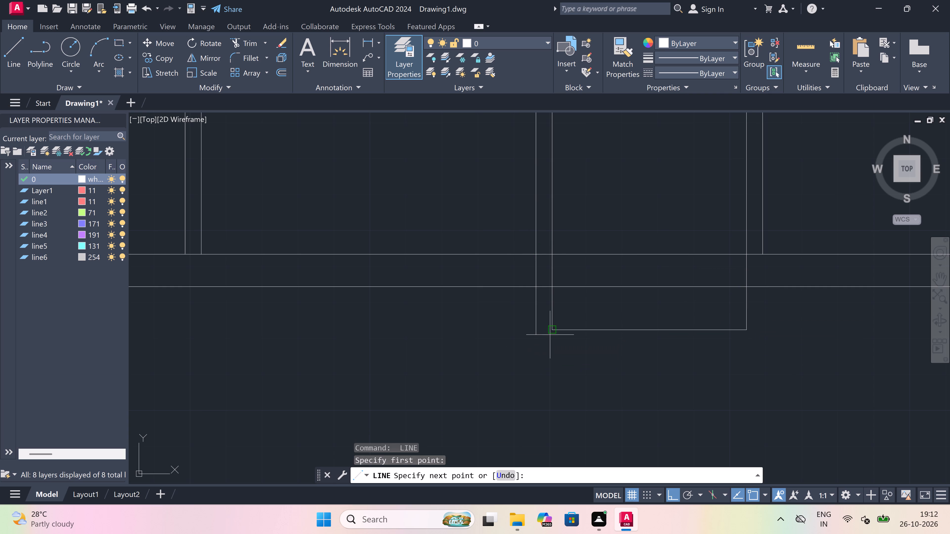
{"action": "left_click_drag", "start_coordinate": [531, 331], "coordinate": [531, 341]}
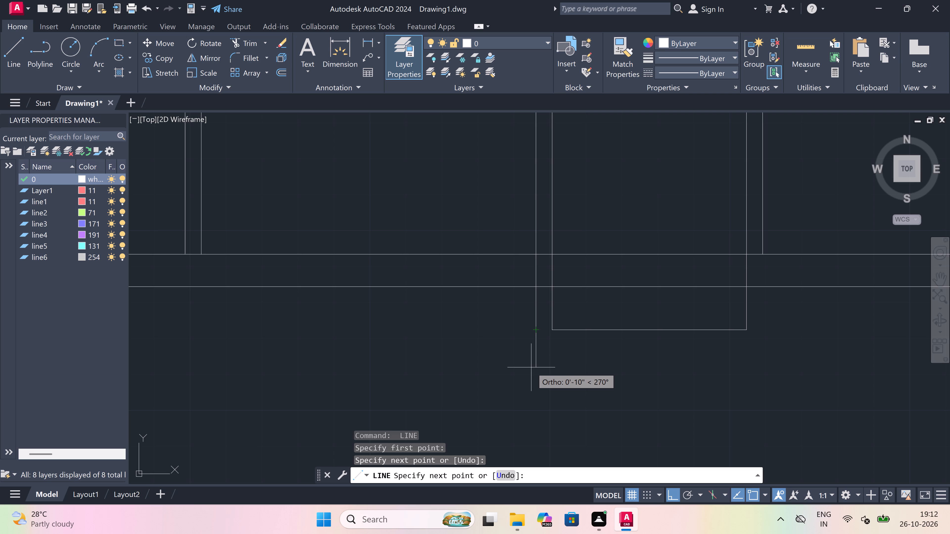
{"action": "type", "text": "4.5\""}
{"action": "key", "text": "space"}
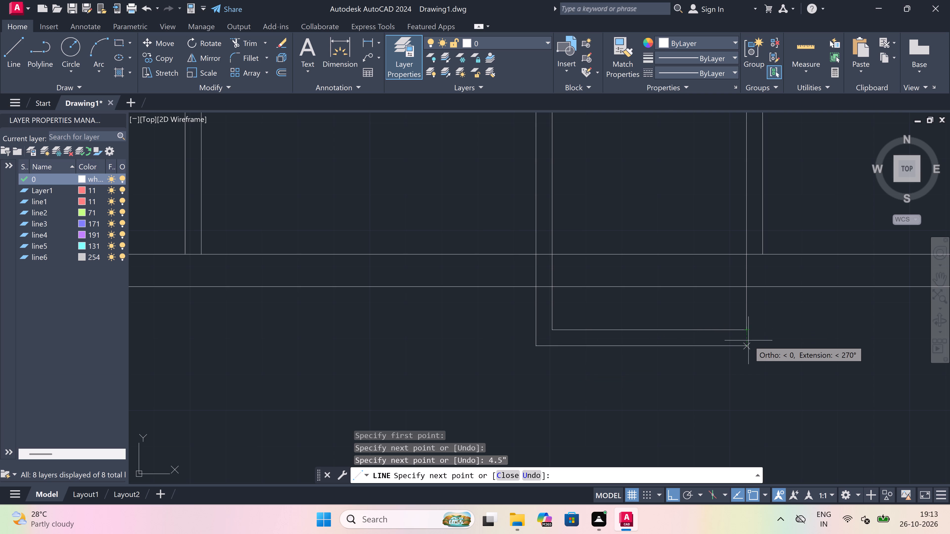
{"action": "left_click_drag", "start_coordinate": [748, 343], "coordinate": [752, 343]}
{"action": "type", "text": "4.5\""}
{"action": "key", "text": "space"}
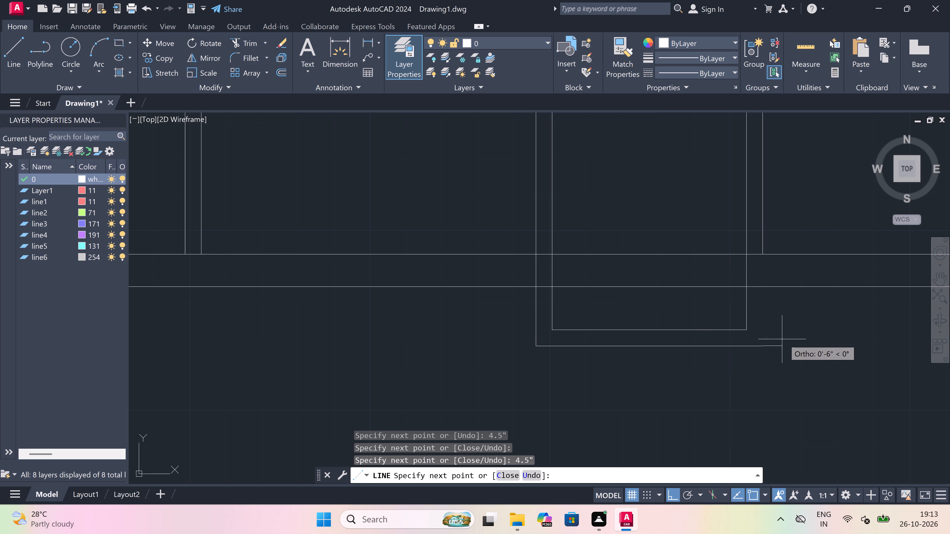
{"action": "left_click", "coordinate": [761, 254]}
{"action": "key", "text": "Escape"}
Trim both bottom wall lines where they cross the projection and its two side walls.
{"action": "type", "text": "tr"}
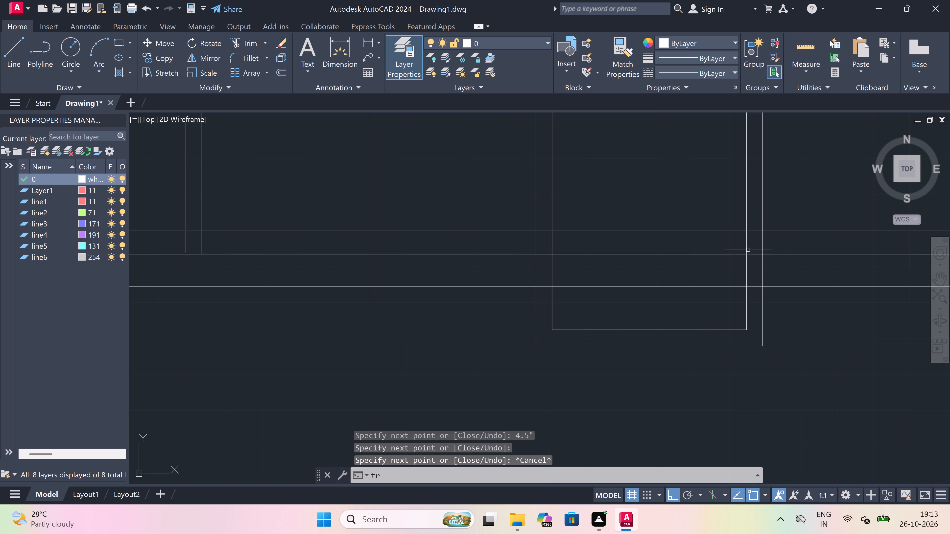
{"action": "key", "text": "space"}
{"action": "left_click", "coordinate": [753, 246]}
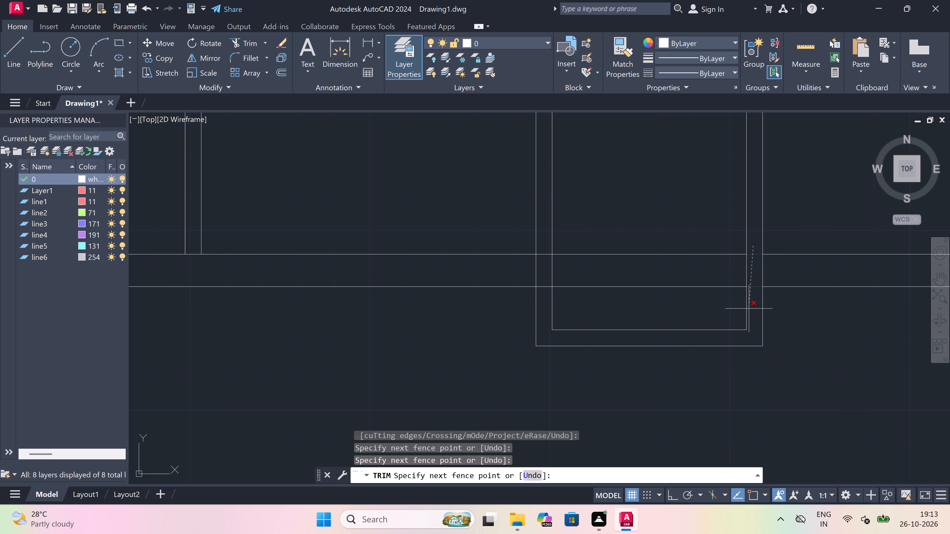
{"action": "left_click", "coordinate": [749, 309]}
{"action": "left_click_drag", "start_coordinate": [652, 301], "coordinate": [652, 299]}
{"action": "left_click", "coordinate": [631, 230]}
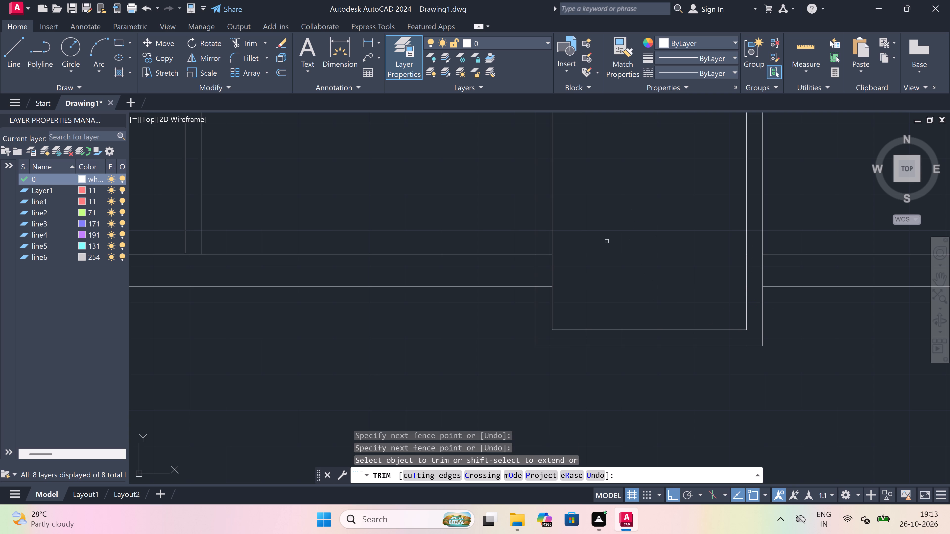
{"action": "left_click", "coordinate": [543, 242]}
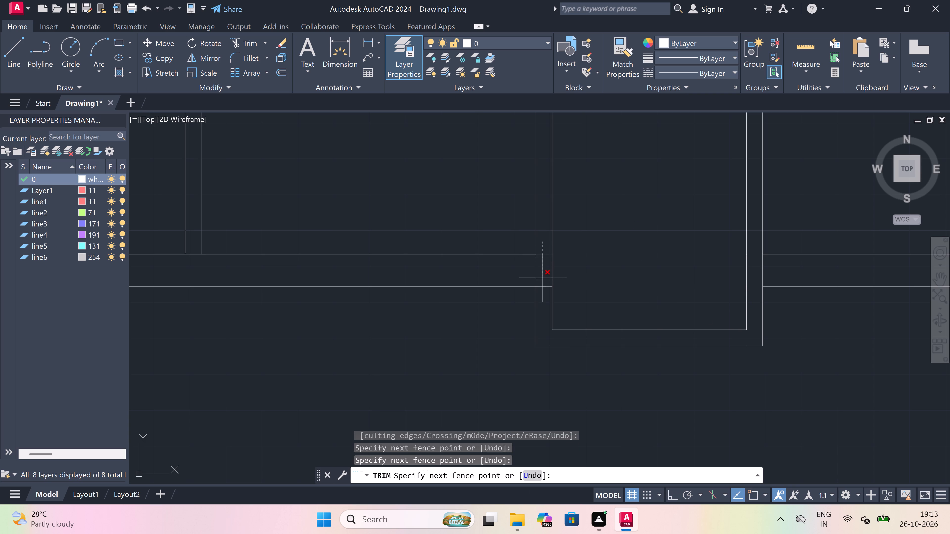
{"action": "left_click", "coordinate": [543, 295]}
{"action": "scroll", "coordinate": [543, 295], "scroll_direction": "down", "scroll_amount": 3}
{"action": "scroll", "coordinate": [543, 266], "scroll_direction": "up", "scroll_amount": 1}
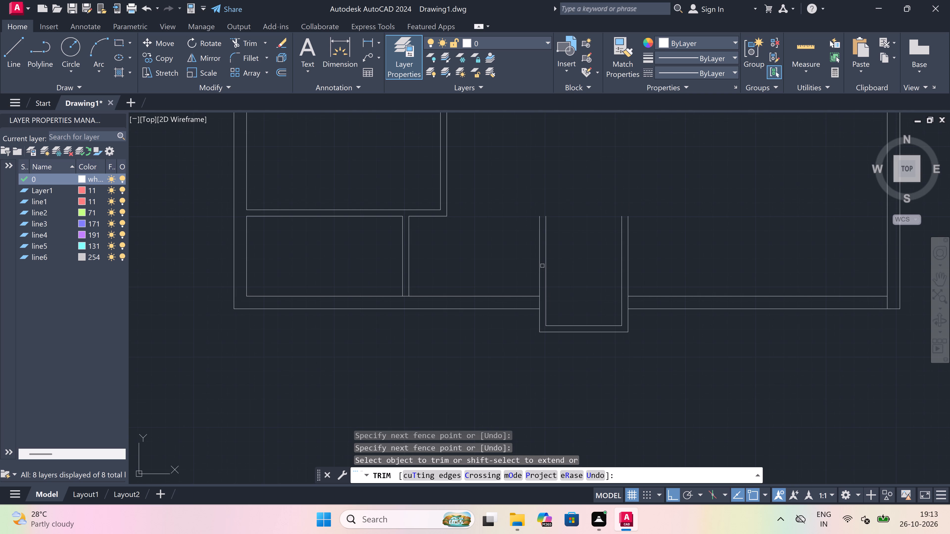
{"action": "key", "text": "Escape"}
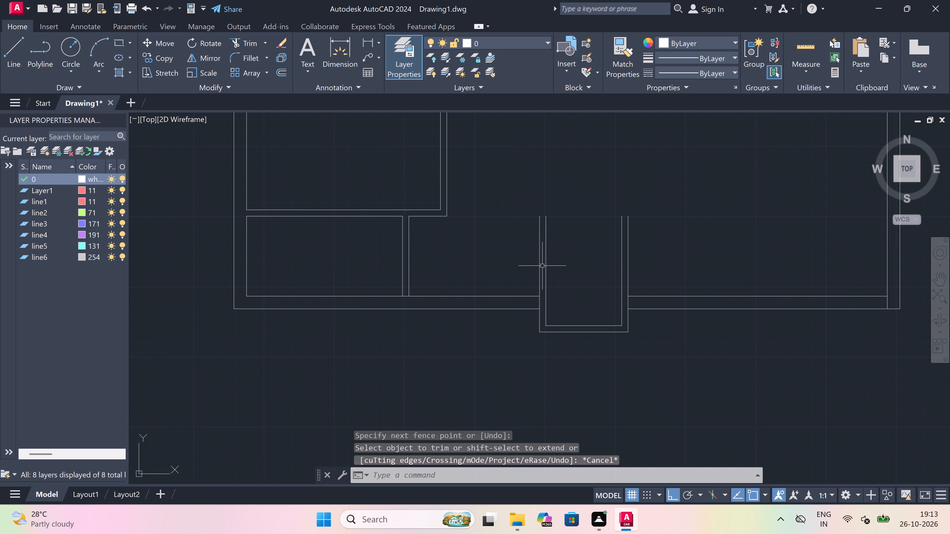
Draw a 4.5" thick horizontal wall from the lower-right corner of the room above across to the third lower partition's outer line.
{"action": "scroll", "coordinate": [542, 266], "scroll_direction": "down", "scroll_amount": 1}
{"action": "scroll", "coordinate": [532, 238], "scroll_direction": "up", "scroll_amount": 1}
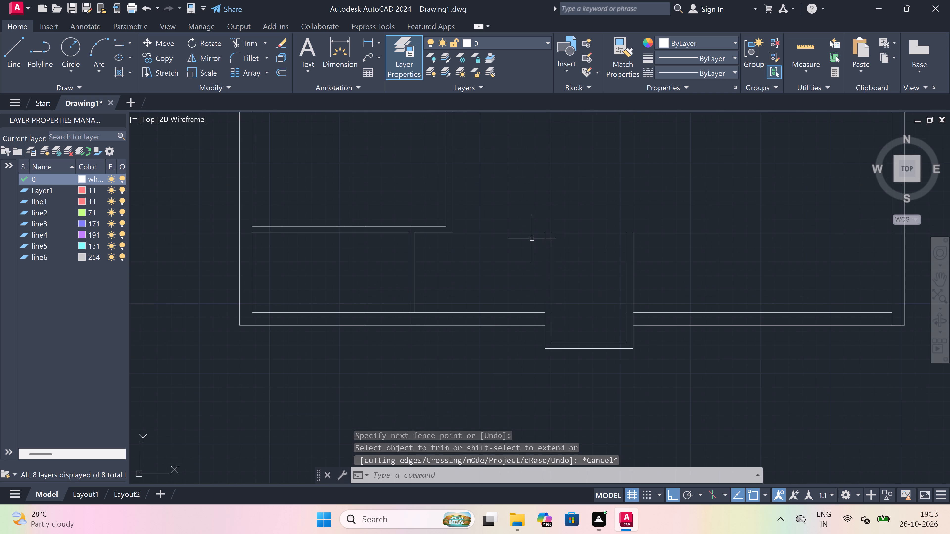
{"action": "key", "text": "l"}
{"action": "key", "text": "space"}
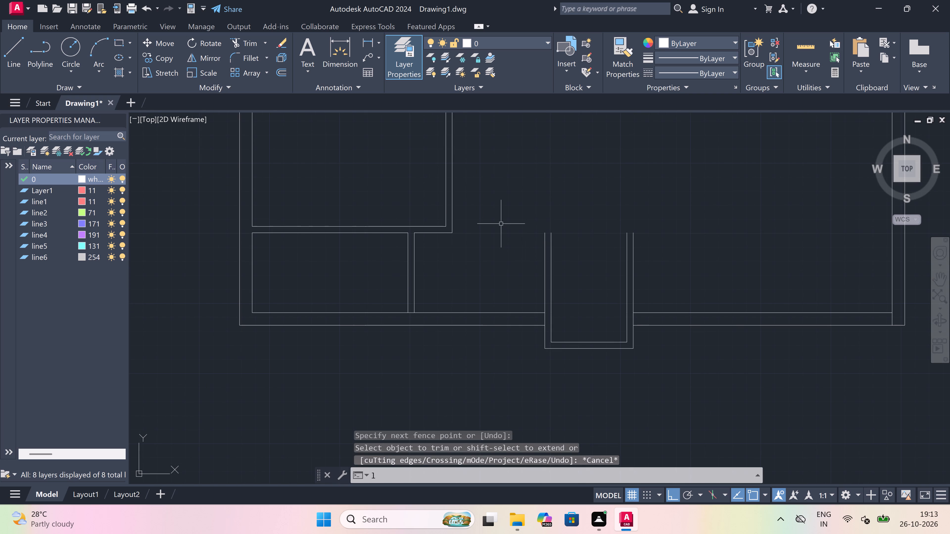
{"action": "left_click_drag", "start_coordinate": [451, 233], "coordinate": [455, 233]}
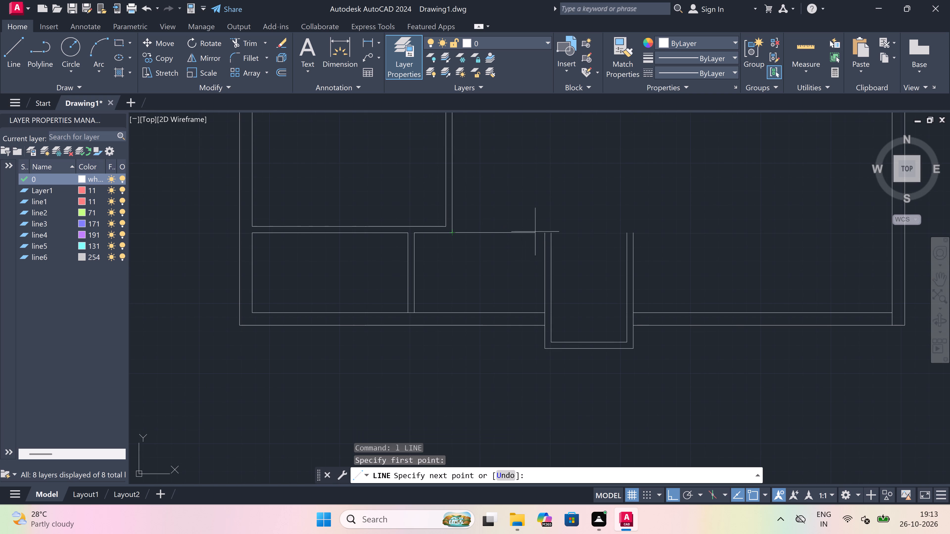
{"action": "left_click", "coordinate": [631, 231]}
{"action": "scroll", "coordinate": [633, 216], "scroll_direction": "up", "scroll_amount": 2}
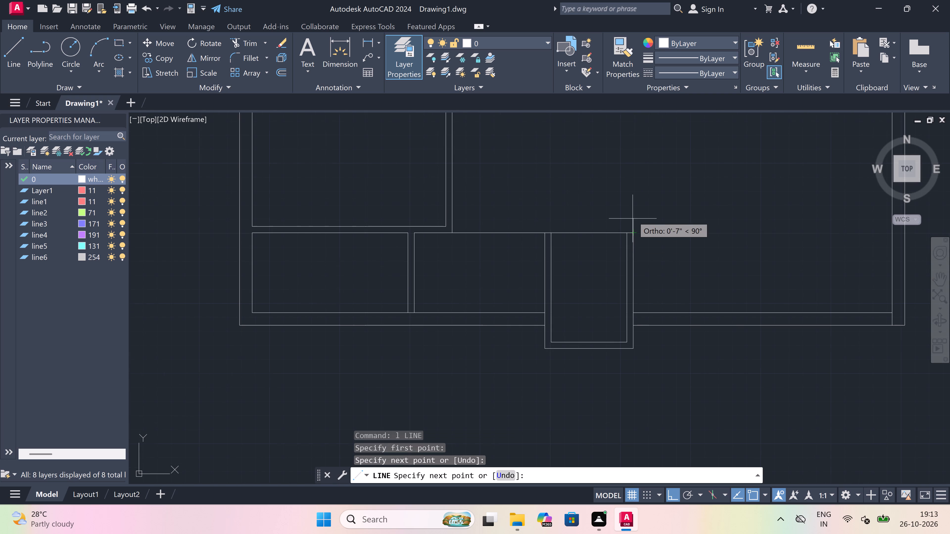
{"action": "type", "text": "4.5\""}
{"action": "key", "text": "space"}
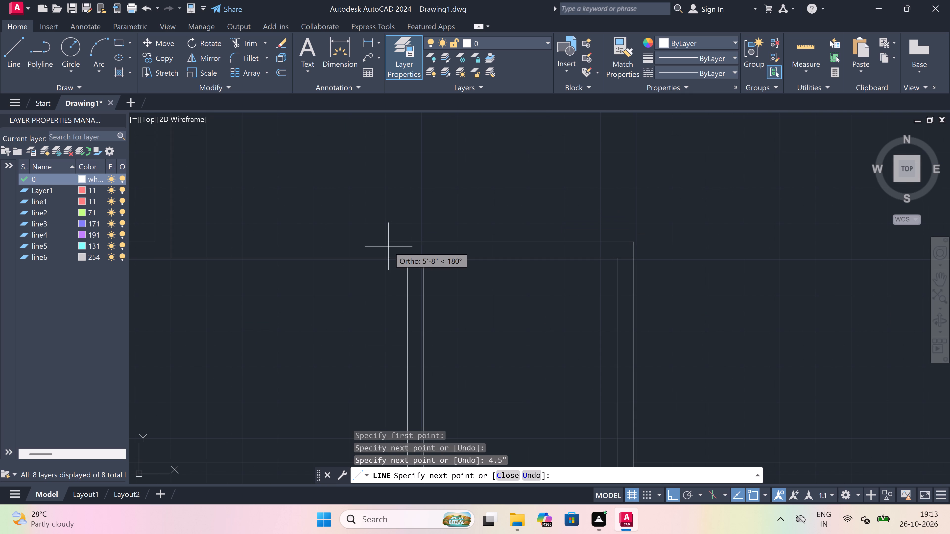
{"action": "scroll", "coordinate": [388, 246], "scroll_direction": "down", "scroll_amount": 2}
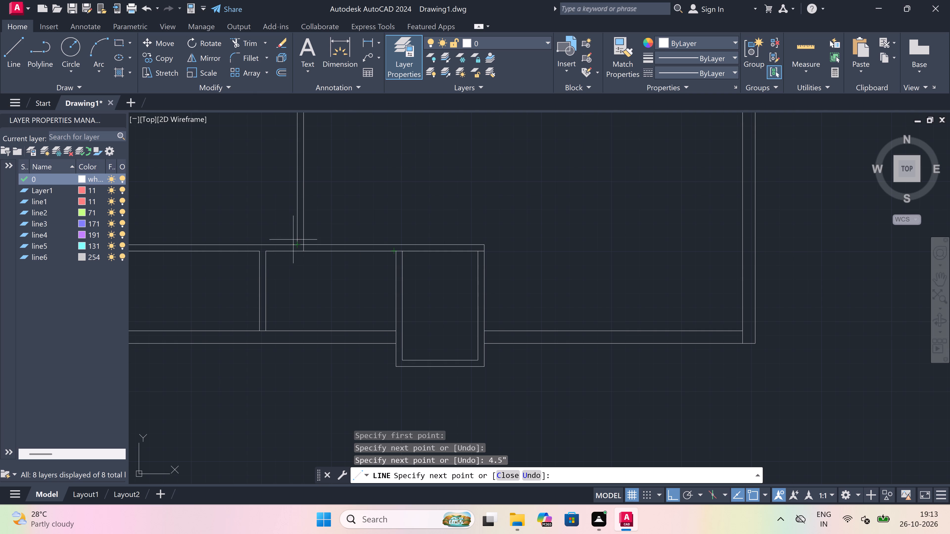
{"action": "scroll", "coordinate": [305, 238], "scroll_direction": "up", "scroll_amount": 2}
{"action": "left_click", "coordinate": [300, 255]}
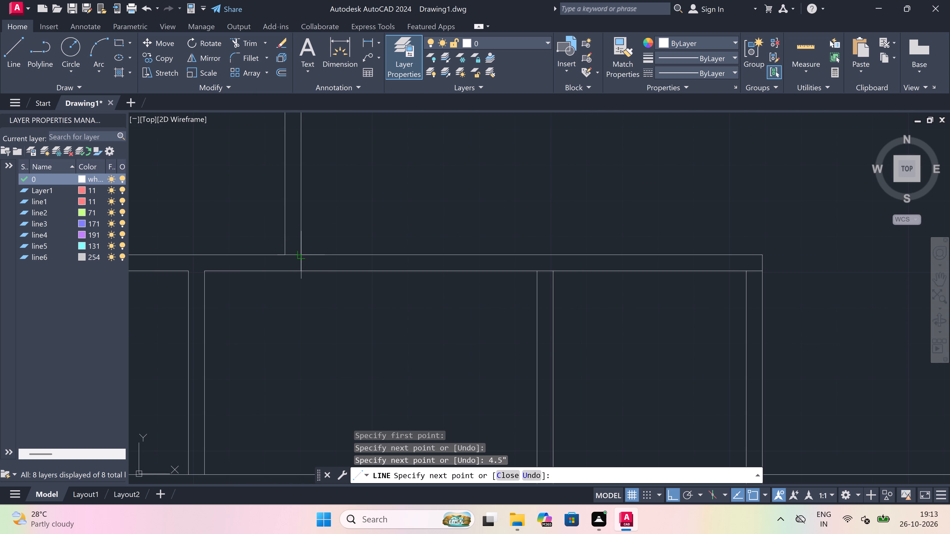
{"action": "key", "text": "Escape"}
Trim the new horizontal wall's lower line where it crosses the thickness of the second and third lower partitions.
{"action": "scroll", "coordinate": [442, 233], "scroll_direction": "down", "scroll_amount": 3}
{"action": "scroll", "coordinate": [442, 233], "scroll_direction": "up", "scroll_amount": 1}
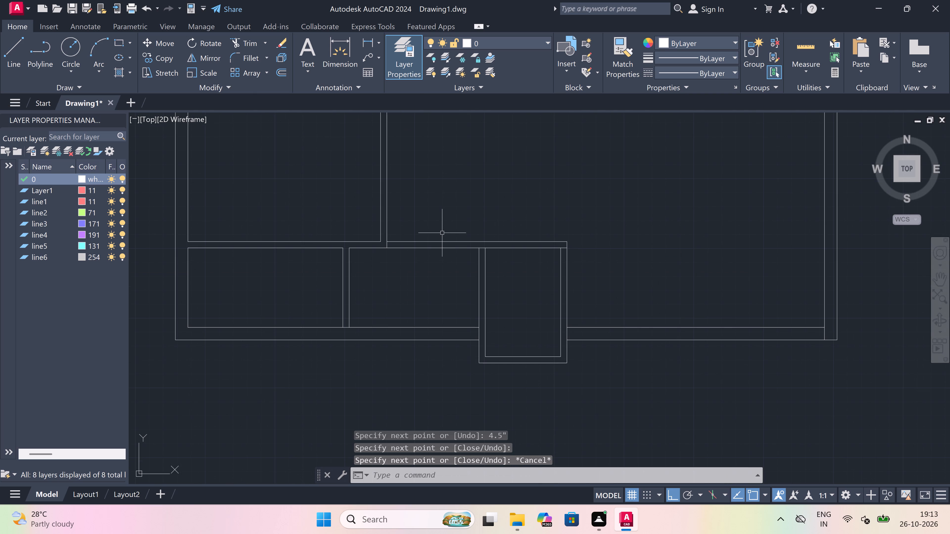
{"action": "key", "text": "t"}
{"action": "key", "text": "r"}
{"action": "key", "text": "space"}
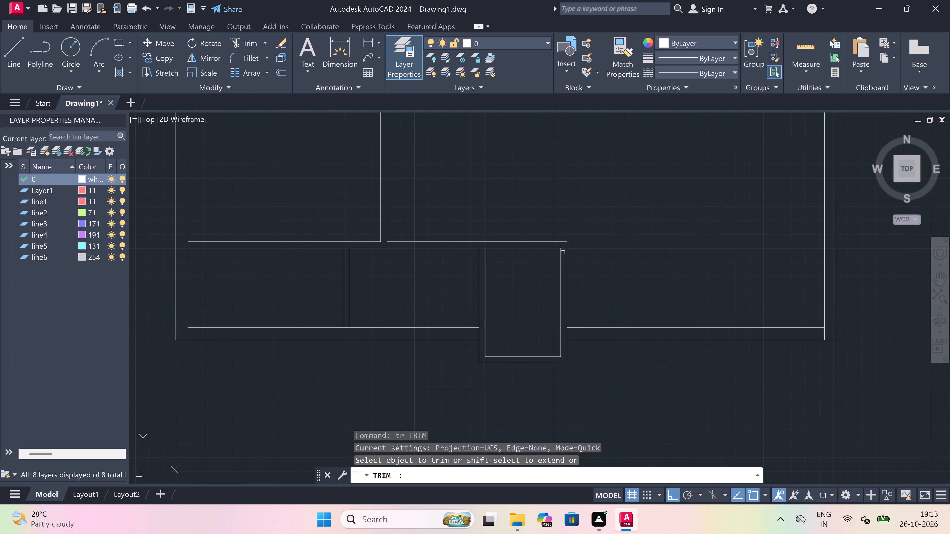
{"action": "scroll", "coordinate": [563, 250], "scroll_direction": "up", "scroll_amount": 1}
{"action": "left_click", "coordinate": [563, 244]}
{"action": "left_click", "coordinate": [563, 248]}
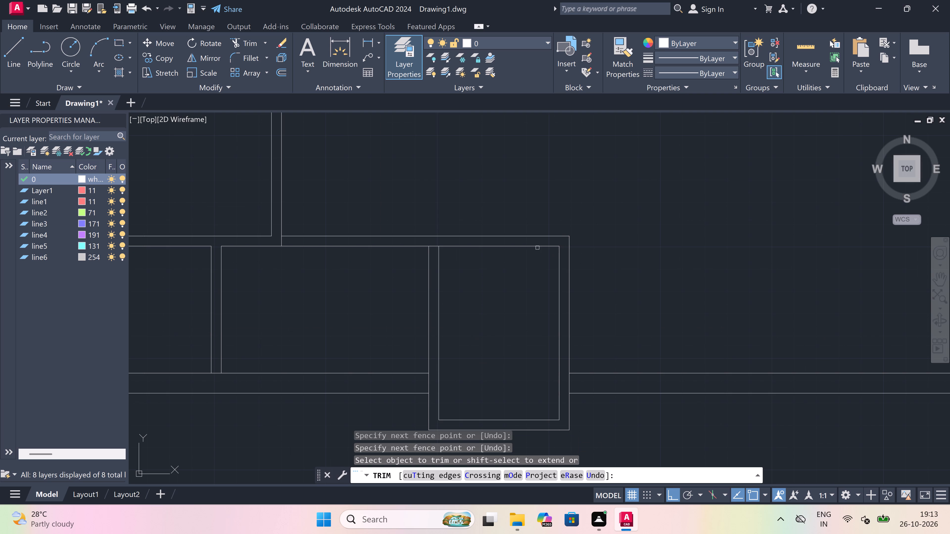
{"action": "scroll", "coordinate": [436, 242], "scroll_direction": "up", "scroll_amount": 1}
{"action": "left_click", "coordinate": [437, 242]}
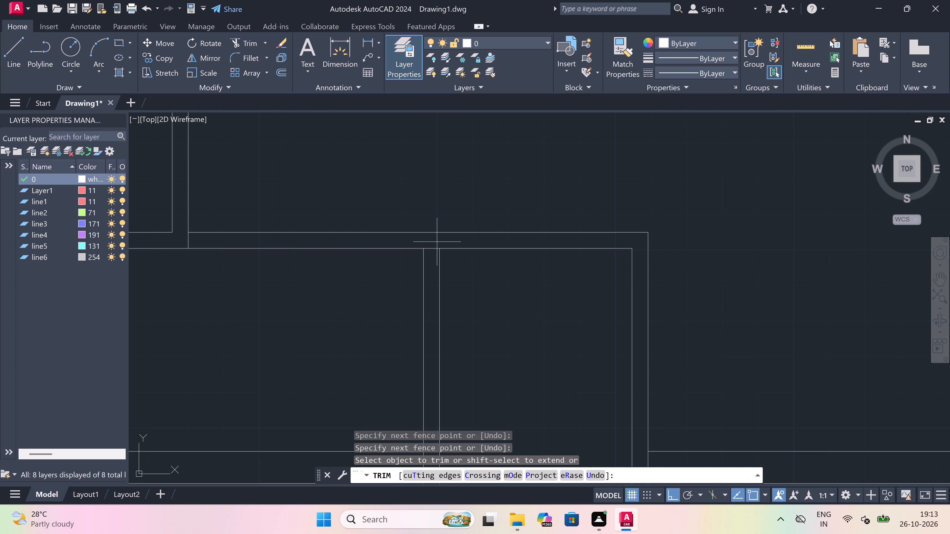
{"action": "scroll", "coordinate": [437, 242], "scroll_direction": "down", "scroll_amount": 2}
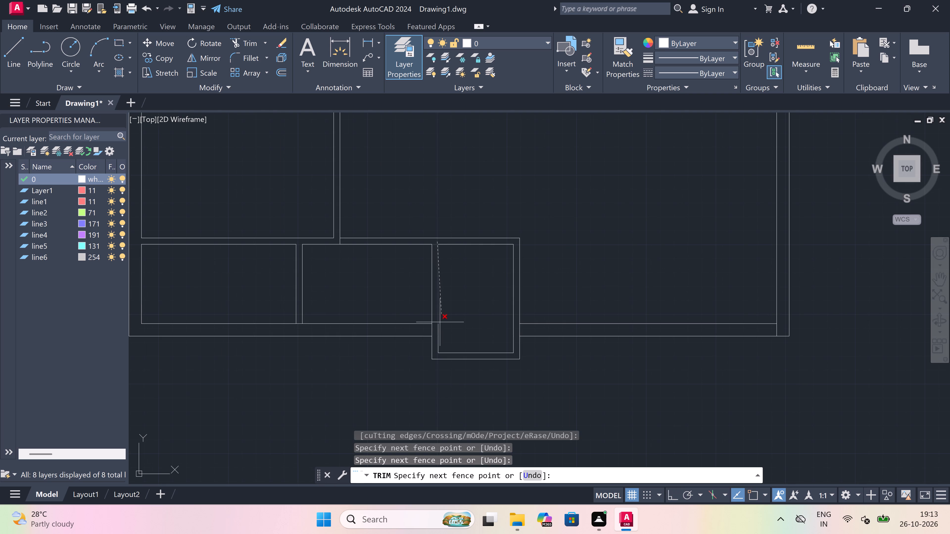
Trim the projection's left outer line between the two bottom wall lines to open that junction.
{"action": "scroll", "coordinate": [438, 329], "scroll_direction": "up", "scroll_amount": 2}
{"action": "left_click", "coordinate": [433, 331]}
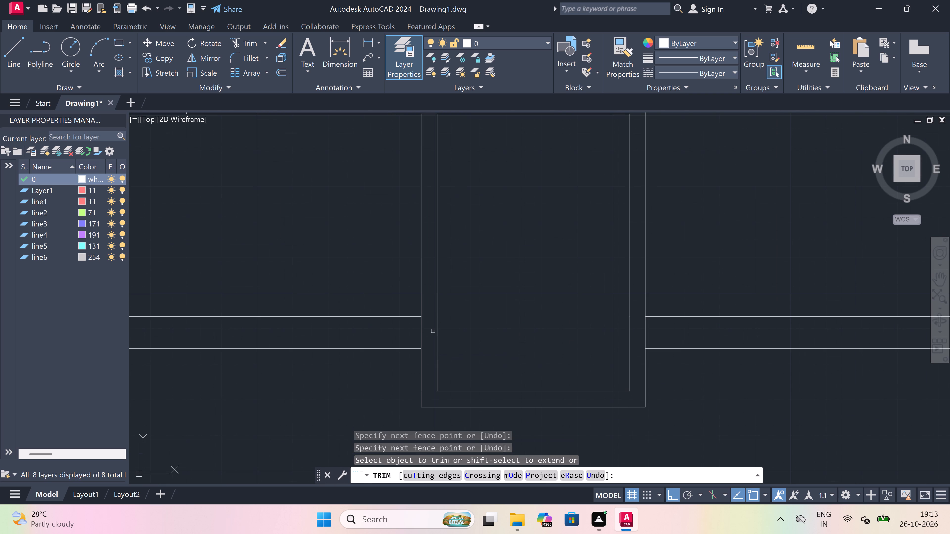
{"action": "left_click", "coordinate": [432, 331]}
{"action": "left_click", "coordinate": [411, 337]}
{"action": "scroll", "coordinate": [426, 336], "scroll_direction": "down", "scroll_amount": 5}
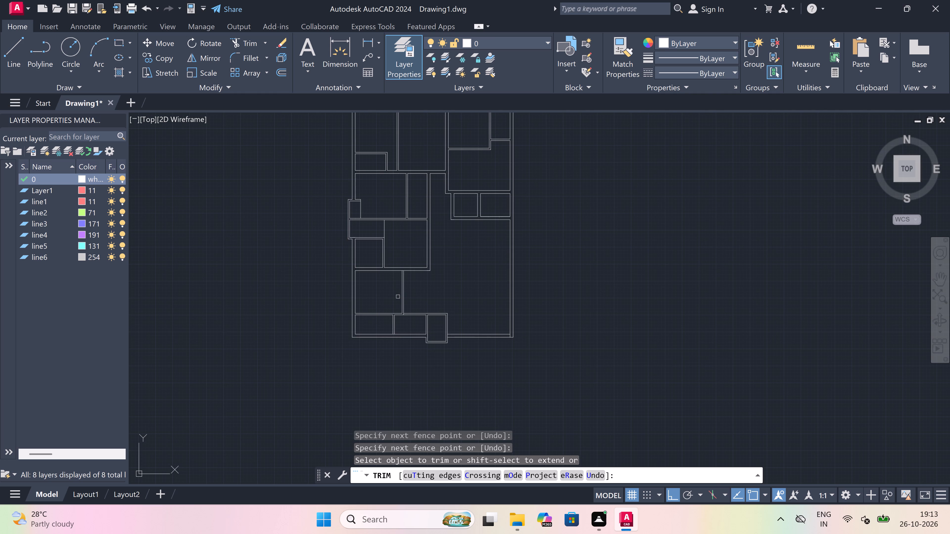
Trim the vertical line stub crossing the horizontal wall's thickness below the lower-right corner of the room above.
{"action": "scroll", "coordinate": [399, 315], "scroll_direction": "up", "scroll_amount": 6}
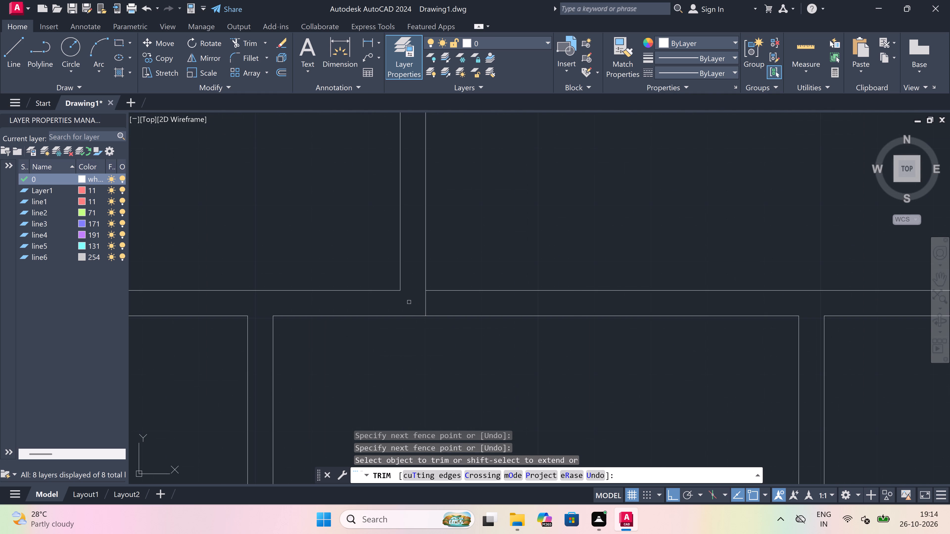
{"action": "left_click", "coordinate": [409, 302]}
{"action": "left_click", "coordinate": [431, 302]}
{"action": "scroll", "coordinate": [431, 302], "scroll_direction": "down", "scroll_amount": 6}
{"action": "key", "text": "Escape"}
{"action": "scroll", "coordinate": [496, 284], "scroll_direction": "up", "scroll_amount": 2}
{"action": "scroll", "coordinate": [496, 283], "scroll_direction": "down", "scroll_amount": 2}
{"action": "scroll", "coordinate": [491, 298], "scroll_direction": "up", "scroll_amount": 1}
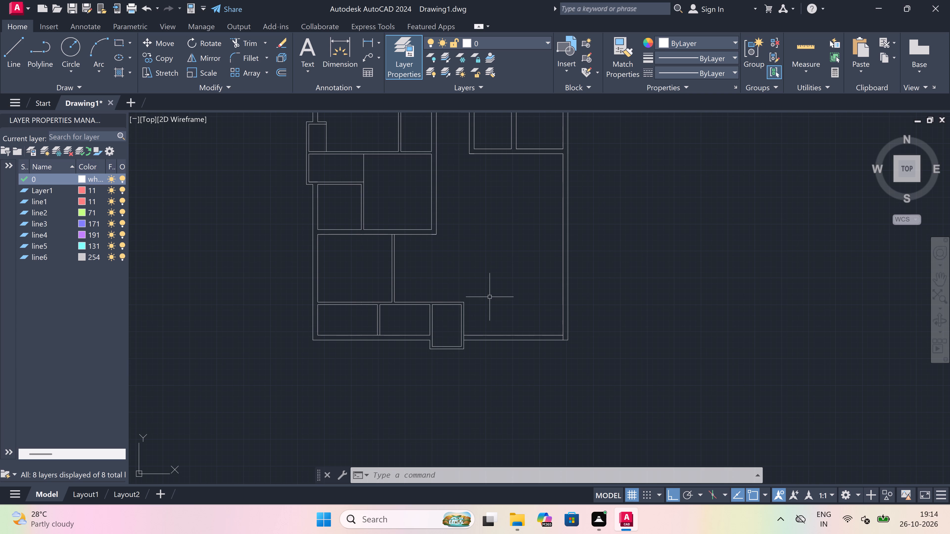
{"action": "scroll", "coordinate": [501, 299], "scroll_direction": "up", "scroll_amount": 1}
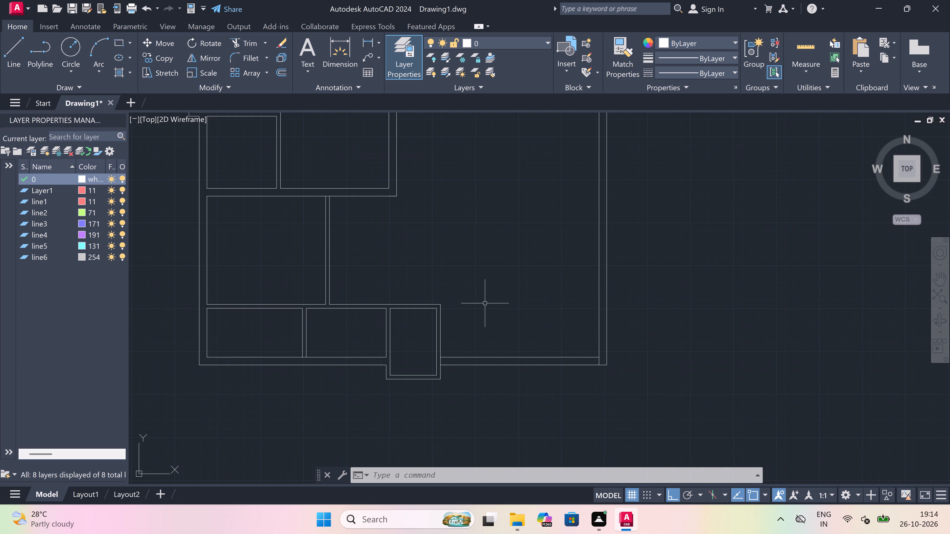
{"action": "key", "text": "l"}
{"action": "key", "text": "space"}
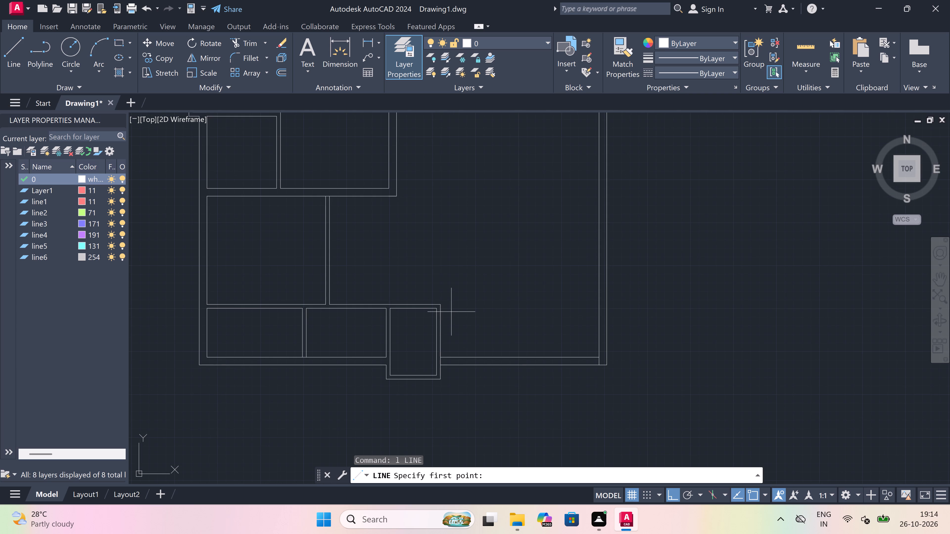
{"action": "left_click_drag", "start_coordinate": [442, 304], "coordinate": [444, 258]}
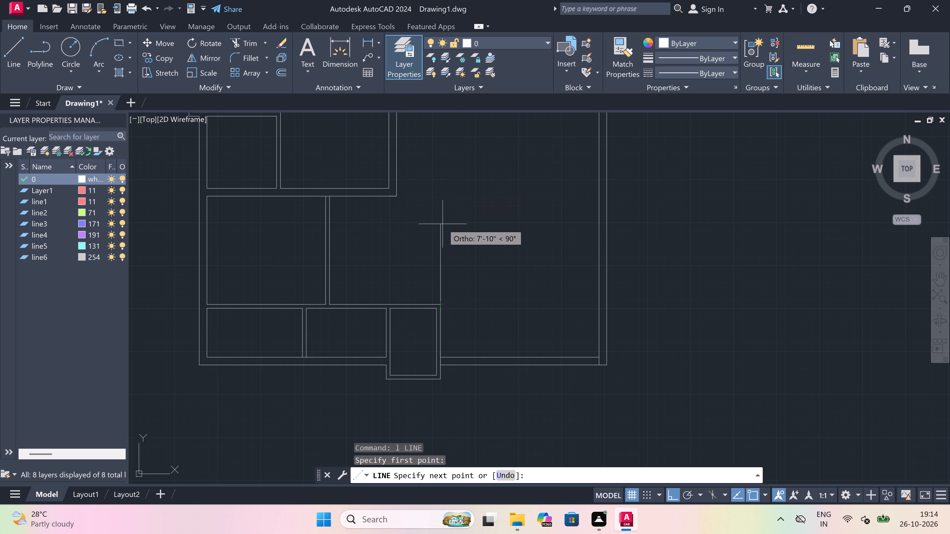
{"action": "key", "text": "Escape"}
Draw the lower-right room's inner outline 10' up from the bottom wall beside the projection, then 11' right and on to the right wall.
{"action": "key", "text": "space"}
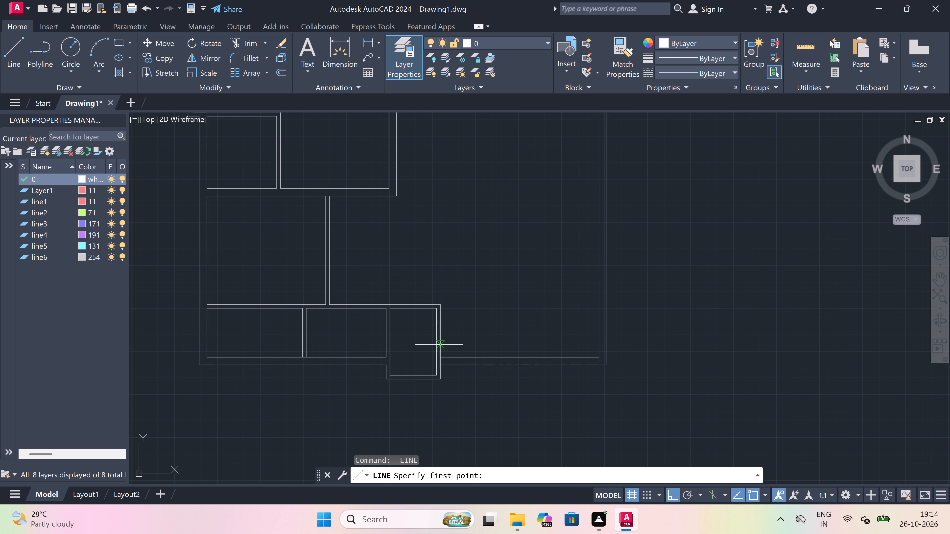
{"action": "left_click_drag", "start_coordinate": [442, 357], "coordinate": [443, 338]}
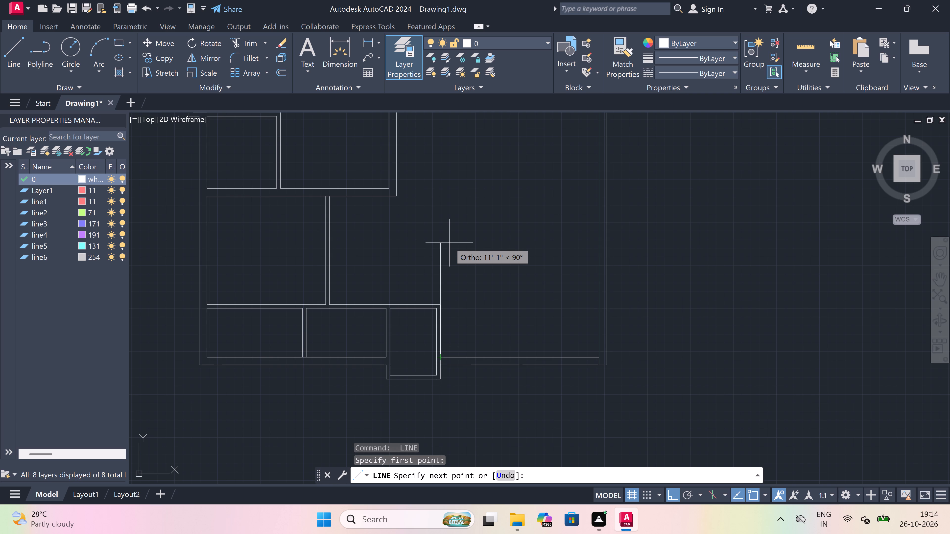
{"action": "type", "text": "10'"}
{"action": "key", "text": "space"}
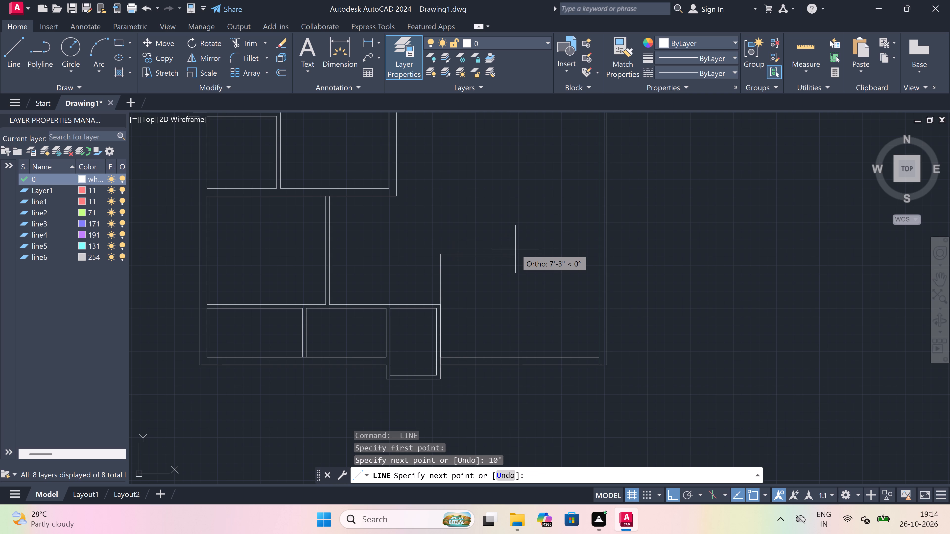
{"action": "type", "text": "11'"}
{"action": "key", "text": "space"}
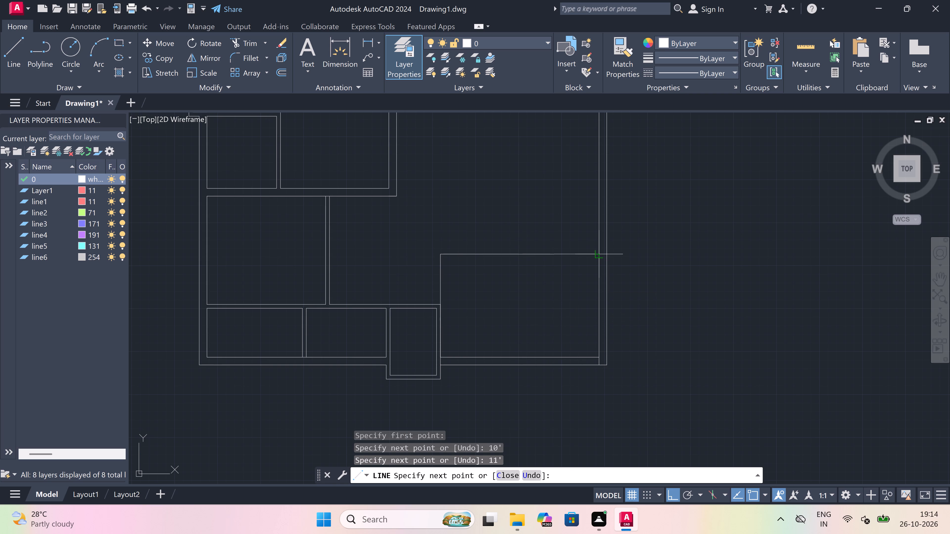
{"action": "scroll", "coordinate": [595, 251], "scroll_direction": "up", "scroll_amount": 2}
{"action": "left_click", "coordinate": [604, 259]}
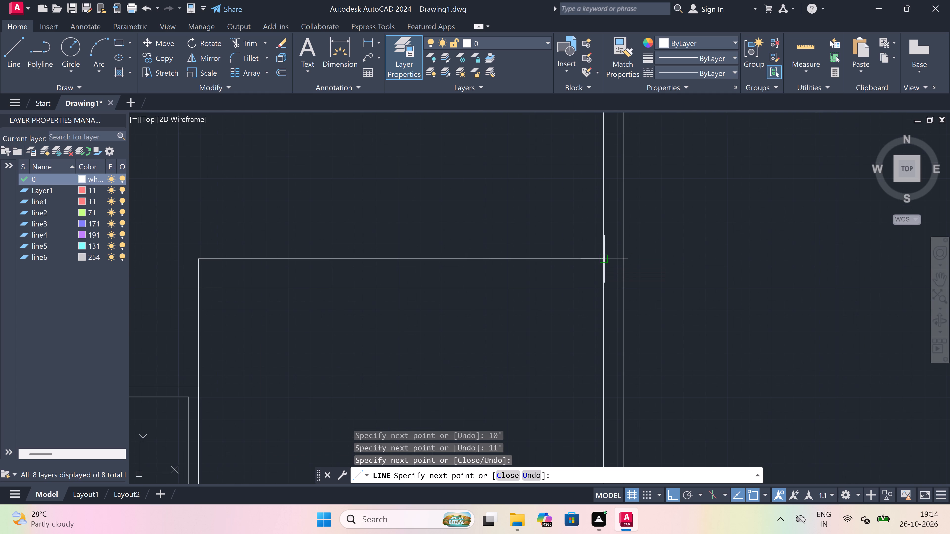
Draw the lower-right room's outer wall line 4.5" outside the inner one, from the right wall around the corner down to the horizontal wall.
{"action": "scroll", "coordinate": [604, 259], "scroll_direction": "down", "scroll_amount": 2}
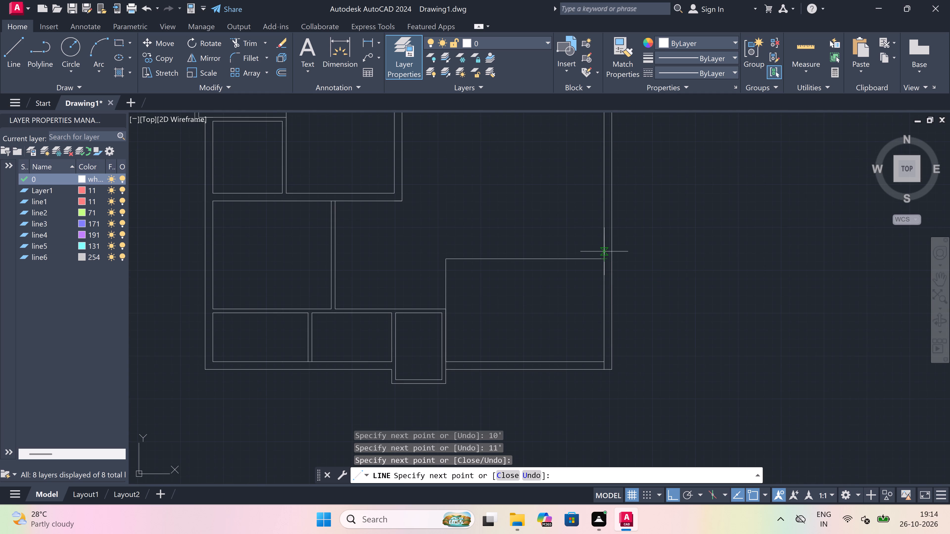
{"action": "scroll", "coordinate": [603, 248], "scroll_direction": "up", "scroll_amount": 2}
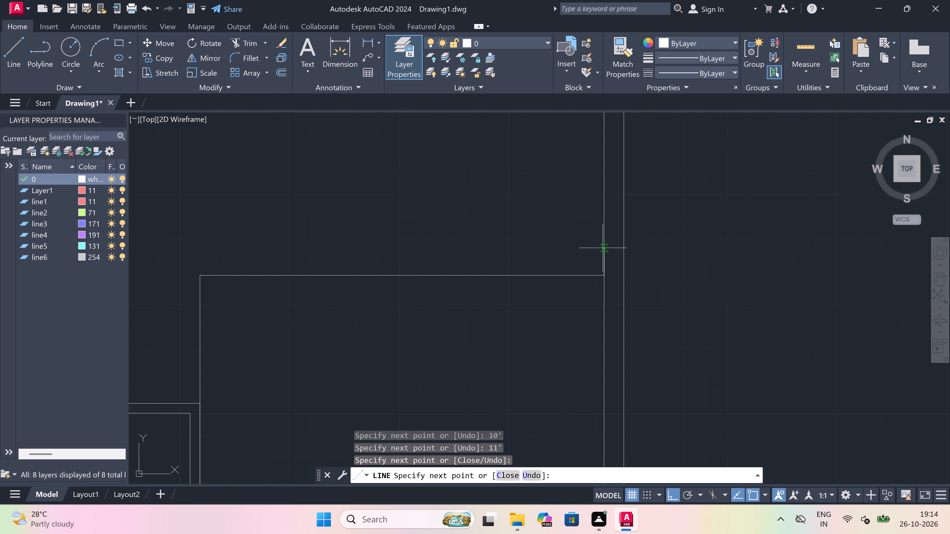
{"action": "type", "text": "4.5\""}
{"action": "key", "text": "space"}
{"action": "scroll", "coordinate": [603, 248], "scroll_direction": "down", "scroll_amount": 2}
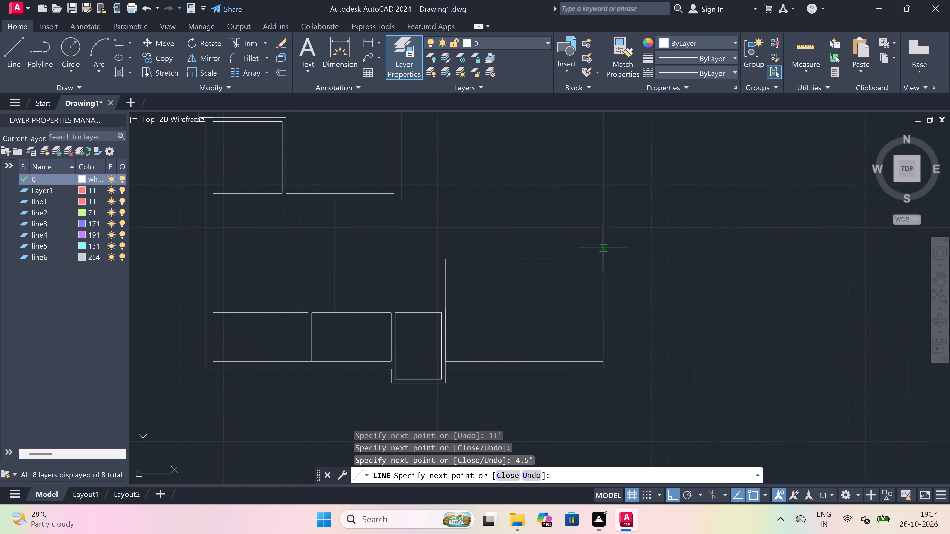
{"action": "scroll", "coordinate": [430, 259], "scroll_direction": "up", "scroll_amount": 2}
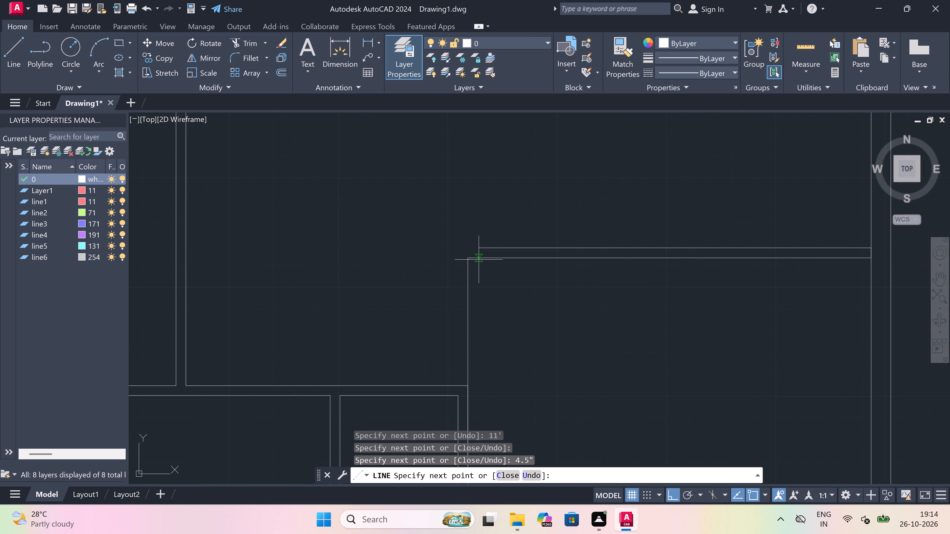
{"action": "left_click", "coordinate": [470, 247]}
{"action": "type", "text": "4.5\""}
{"action": "key", "text": "space"}
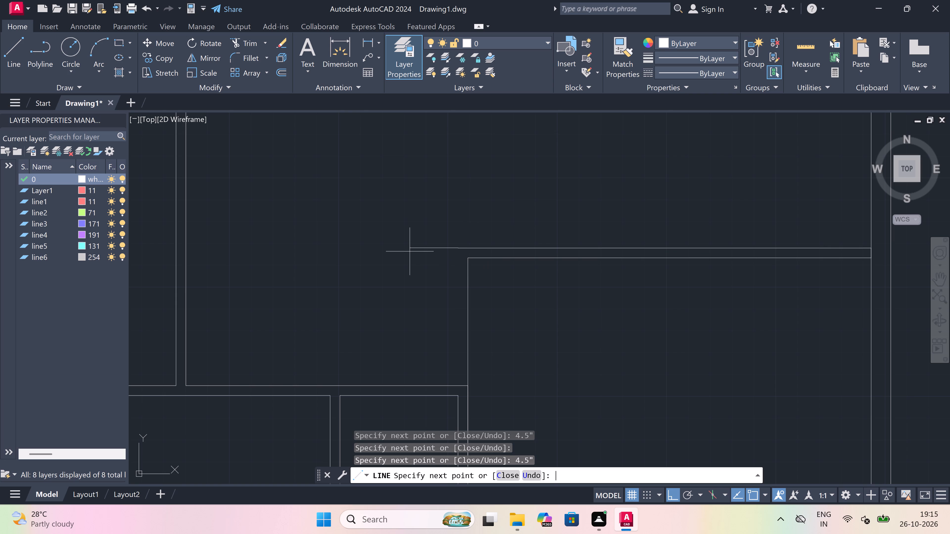
{"action": "scroll", "coordinate": [410, 251], "scroll_direction": "down", "scroll_amount": 1}
{"action": "scroll", "coordinate": [430, 331], "scroll_direction": "up", "scroll_amount": 2}
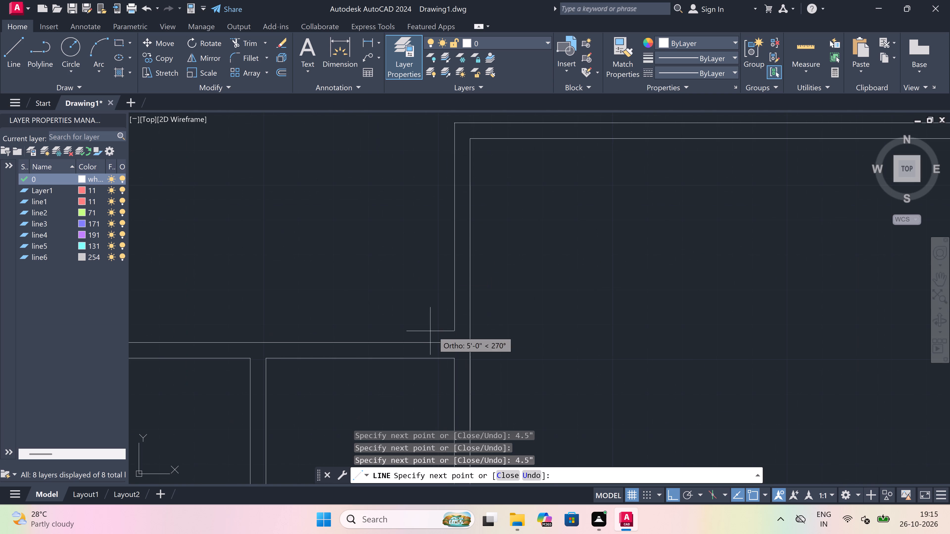
{"action": "left_click", "coordinate": [451, 343]}
{"action": "key", "text": "Escape"}
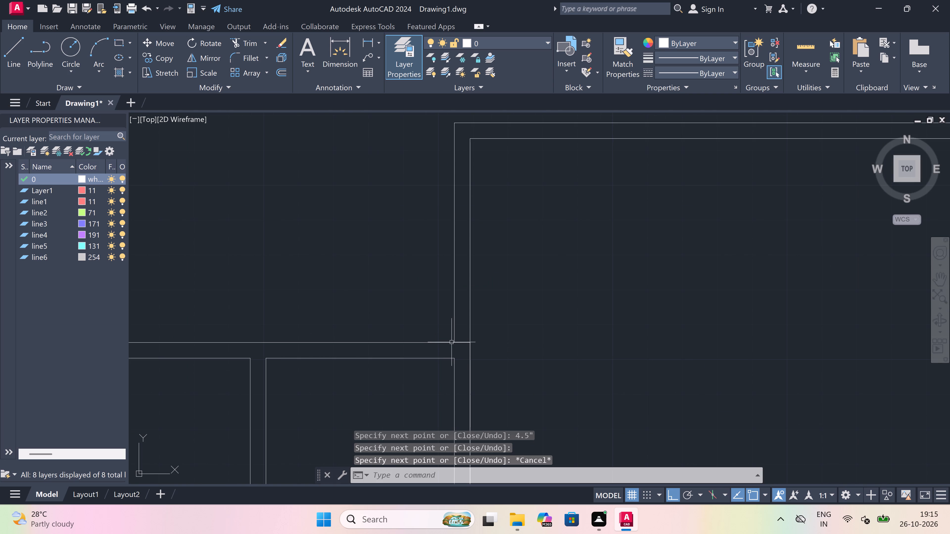
Trim the horizontal wall's upper line where it crosses the thickness of the lower-right room's left wall.
{"action": "type", "text": "tr"}
{"action": "key", "text": "space"}
{"action": "left_click", "coordinate": [463, 343]}
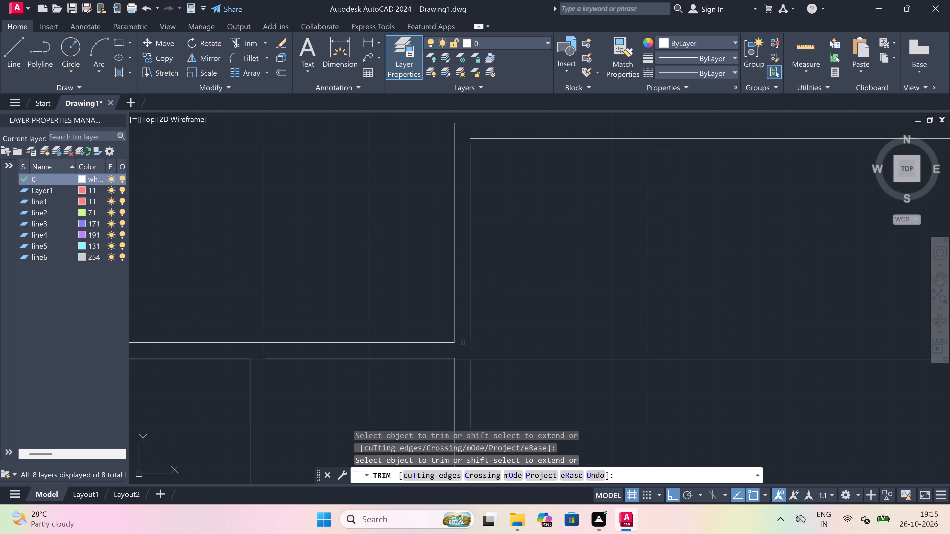
{"action": "scroll", "coordinate": [463, 343], "scroll_direction": "down", "scroll_amount": 2}
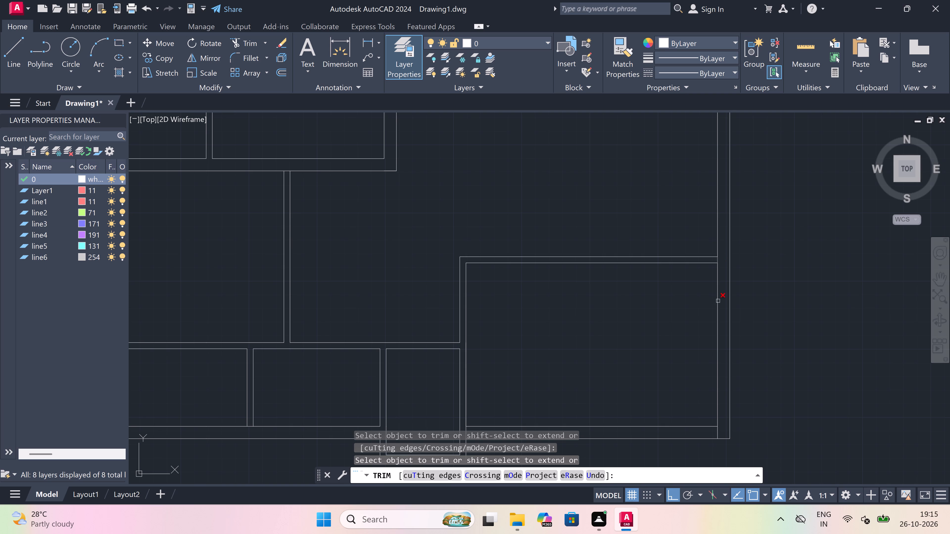
Trim the right wall's inner line stub crossing the bottom wall's thickness at the lower-right corner of the plan.
{"action": "left_click", "coordinate": [713, 430]}
{"action": "left_click", "coordinate": [716, 432]}
{"action": "left_click", "coordinate": [717, 431]}
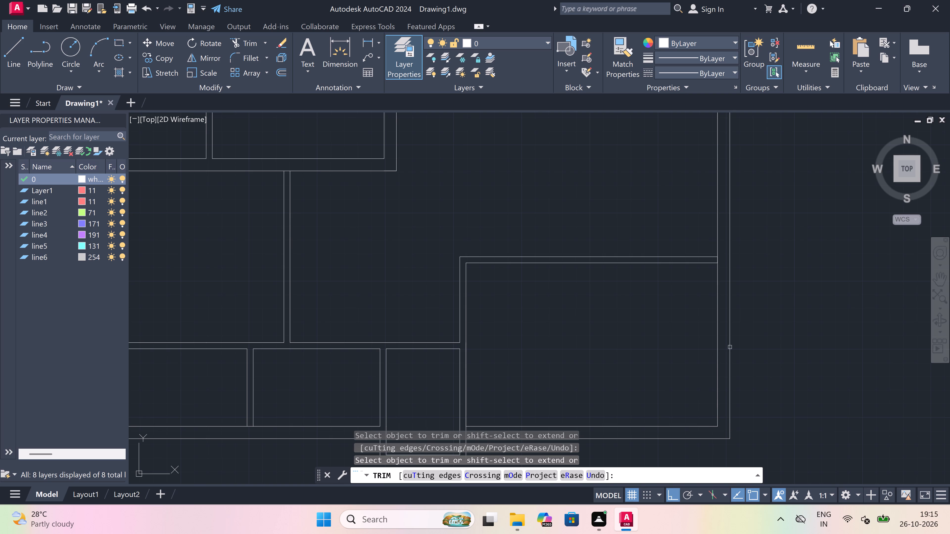
Trim the right wall's inner line where the lower-right room's top wall meets it, opening the junction.
{"action": "scroll", "coordinate": [723, 253], "scroll_direction": "up", "scroll_amount": 3}
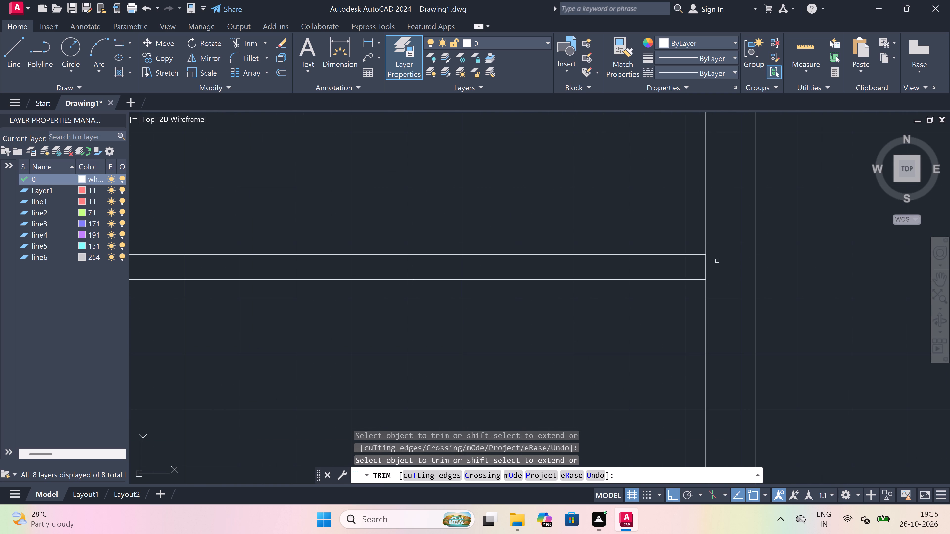
{"action": "left_click", "coordinate": [712, 262]}
{"action": "left_click", "coordinate": [696, 272]}
{"action": "key", "text": "Escape"}
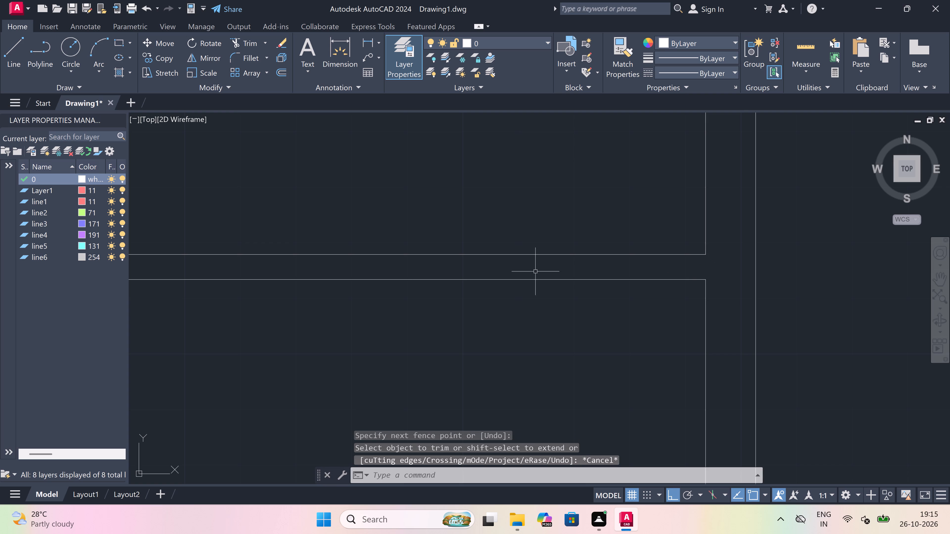
Offset the right wall's inner line 4' inward to start a vertical partition in the lower-right room.
{"action": "scroll", "coordinate": [535, 271], "scroll_direction": "down", "scroll_amount": 5}
{"action": "scroll", "coordinate": [500, 301], "scroll_direction": "up", "scroll_amount": 1}
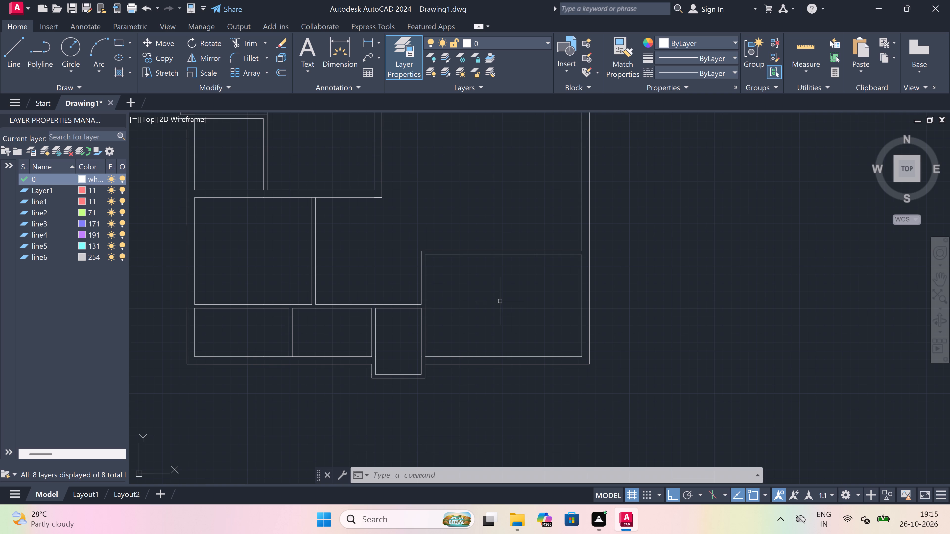
{"action": "scroll", "coordinate": [500, 301], "scroll_direction": "up", "scroll_amount": 1}
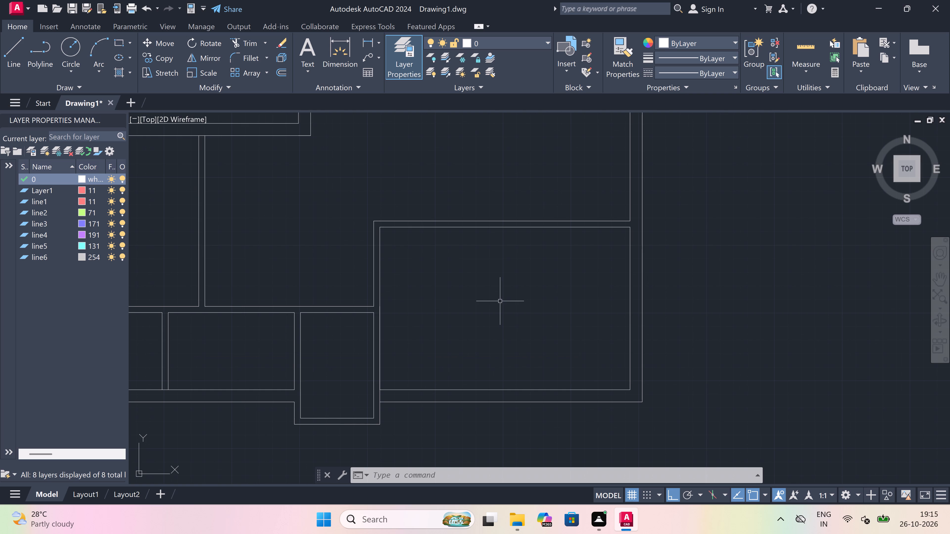
{"action": "type", "text": "o"}
{"action": "key", "text": "space"}
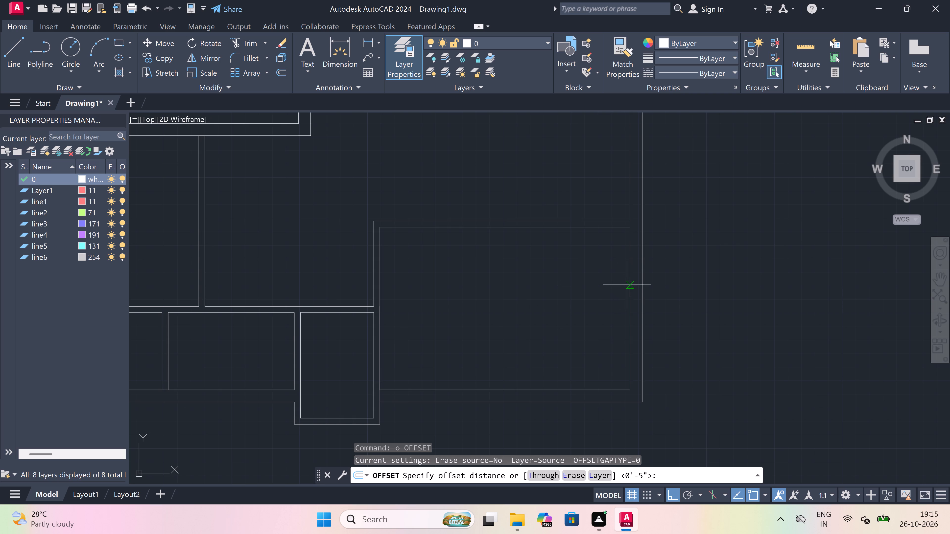
{"action": "left_click_drag", "start_coordinate": [627, 284], "coordinate": [622, 283]}
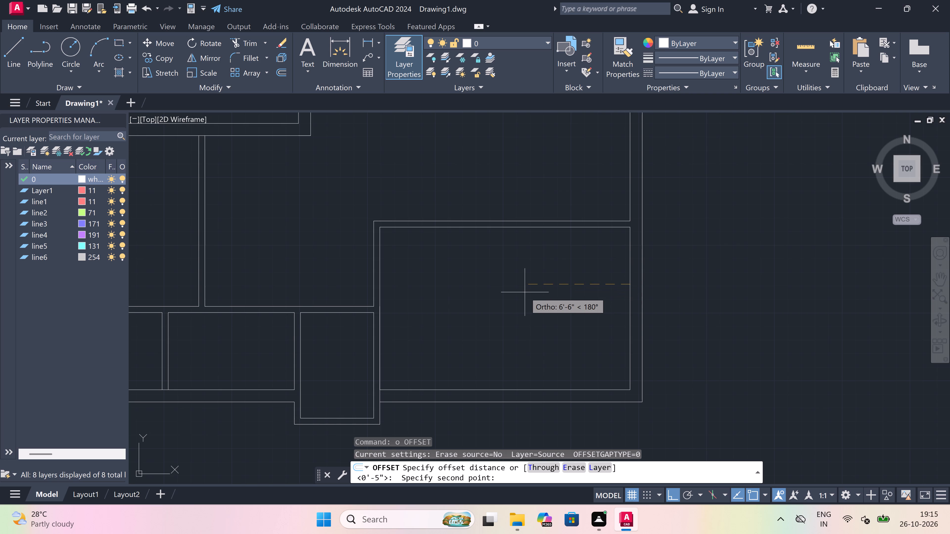
{"action": "type", "text": "4'"}
{"action": "key", "text": "space"}
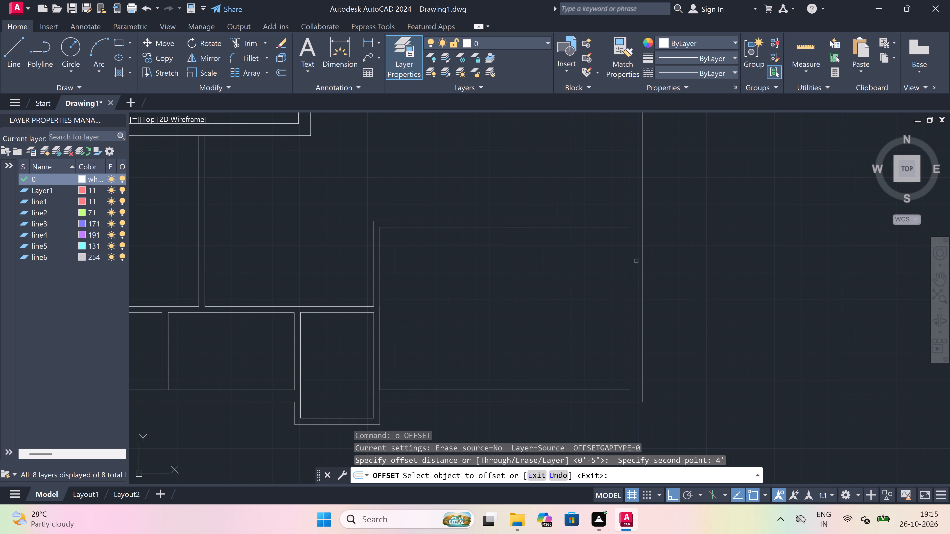
{"action": "left_click_drag", "start_coordinate": [629, 257], "coordinate": [587, 260]}
{"action": "left_click", "coordinate": [574, 263]}
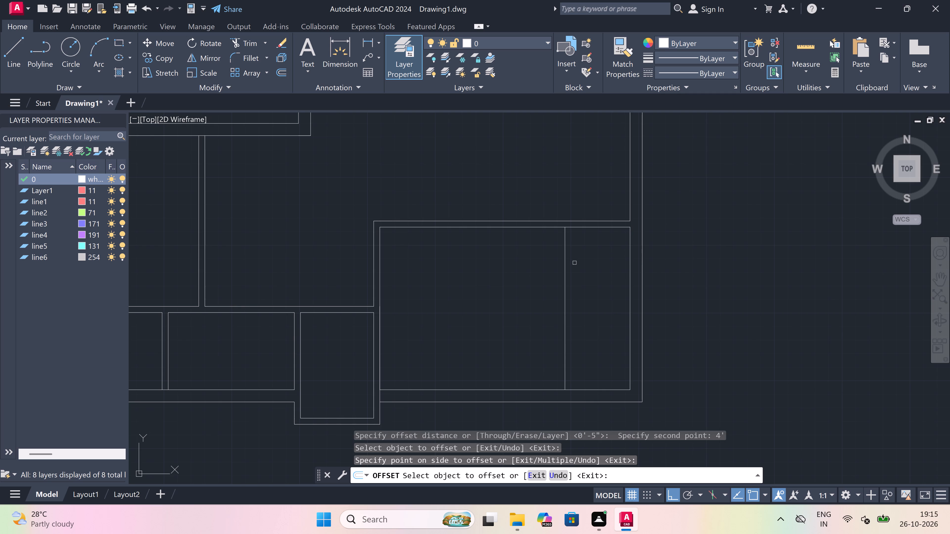
{"action": "key", "text": "Escape"}
Offset the new partition line 4.5" toward the room's left wall to give the partition its thickness.
{"action": "key", "text": "space"}
{"action": "left_click_drag", "start_coordinate": [567, 274], "coordinate": [560, 274]}
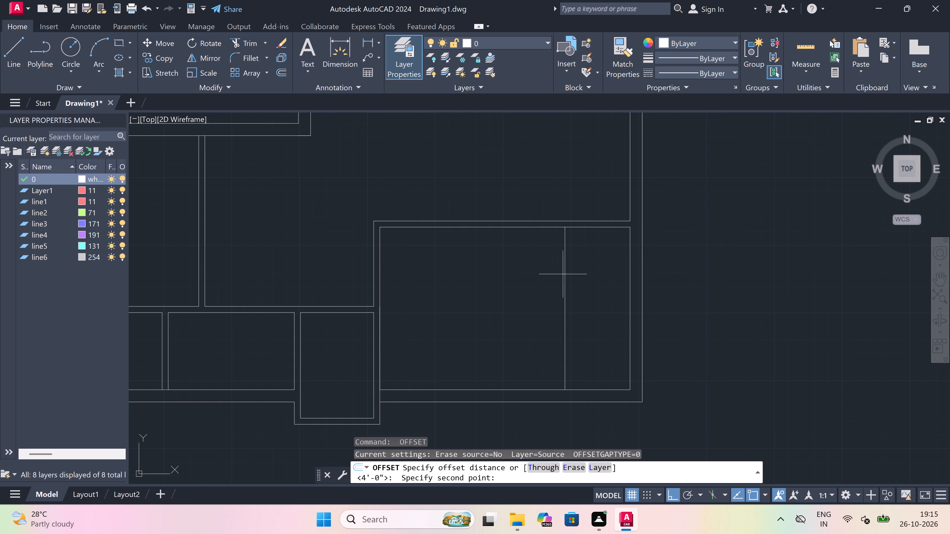
{"action": "type", "text": "4.5\""}
{"action": "key", "text": "space"}
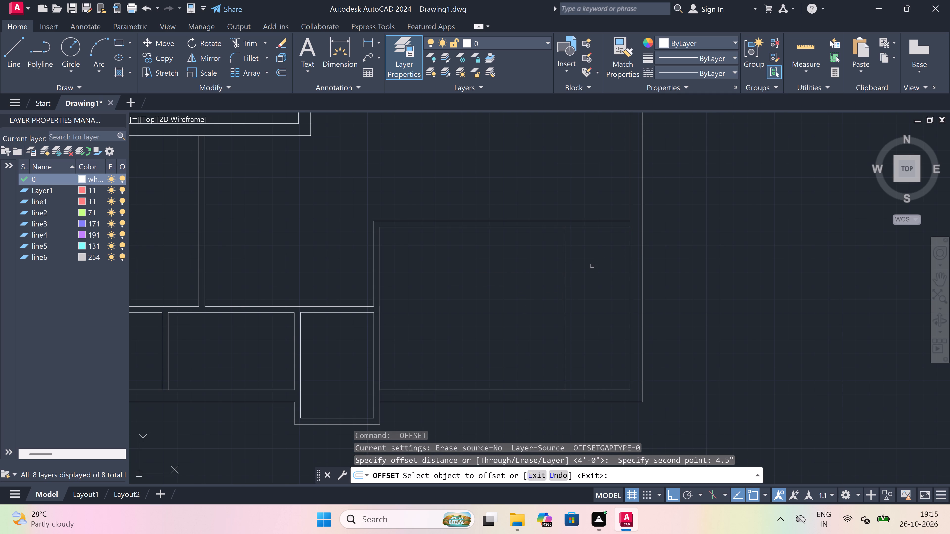
{"action": "left_click_drag", "start_coordinate": [564, 265], "coordinate": [530, 265]}
{"action": "left_click", "coordinate": [494, 265]}
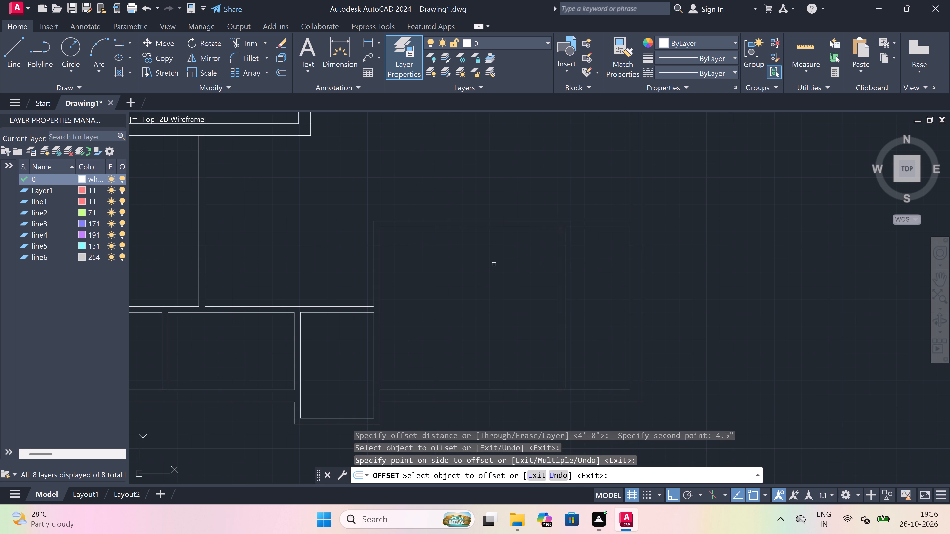
{"action": "key", "text": "Escape"}
Trim the lower line of the room's top wall between the two vertical partition lines.
{"action": "key", "text": "t"}
{"action": "key", "text": "r"}
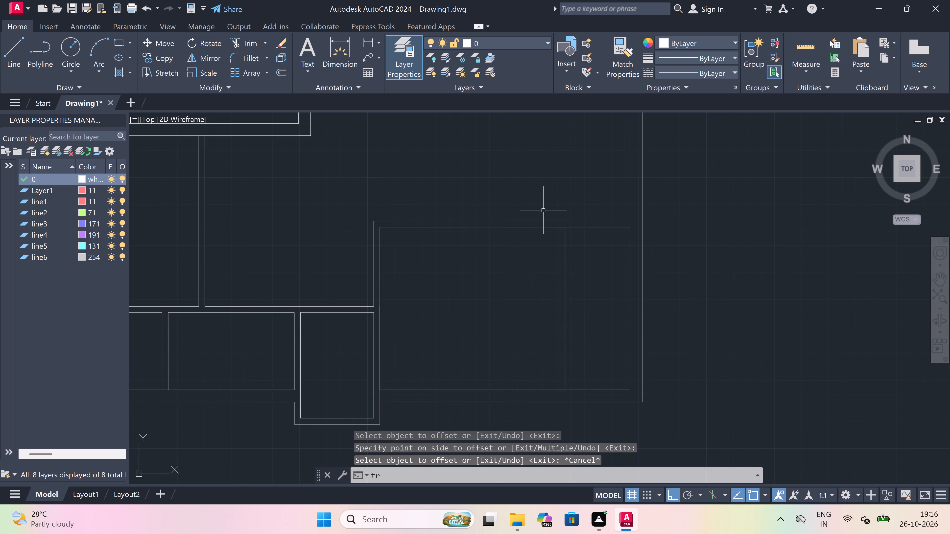
{"action": "key", "text": "space"}
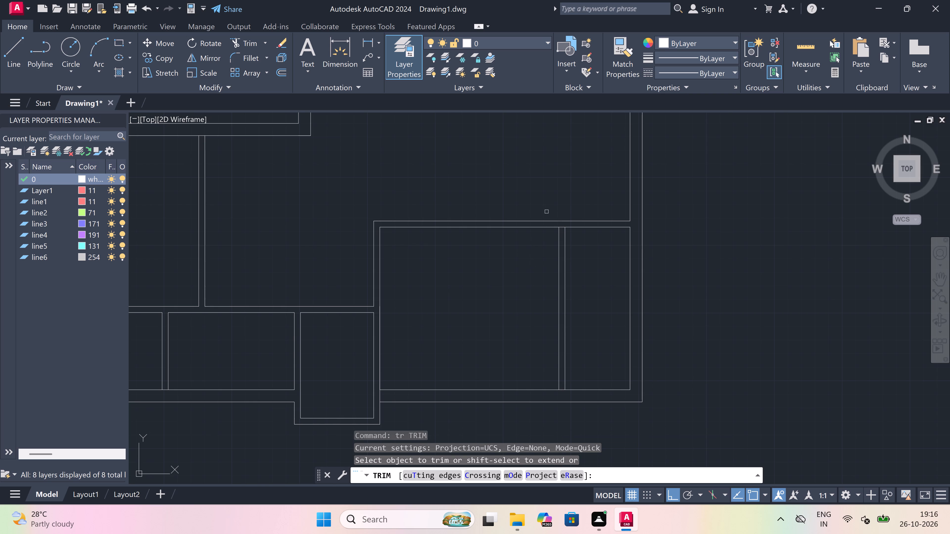
{"action": "scroll", "coordinate": [562, 228], "scroll_direction": "up", "scroll_amount": 1}
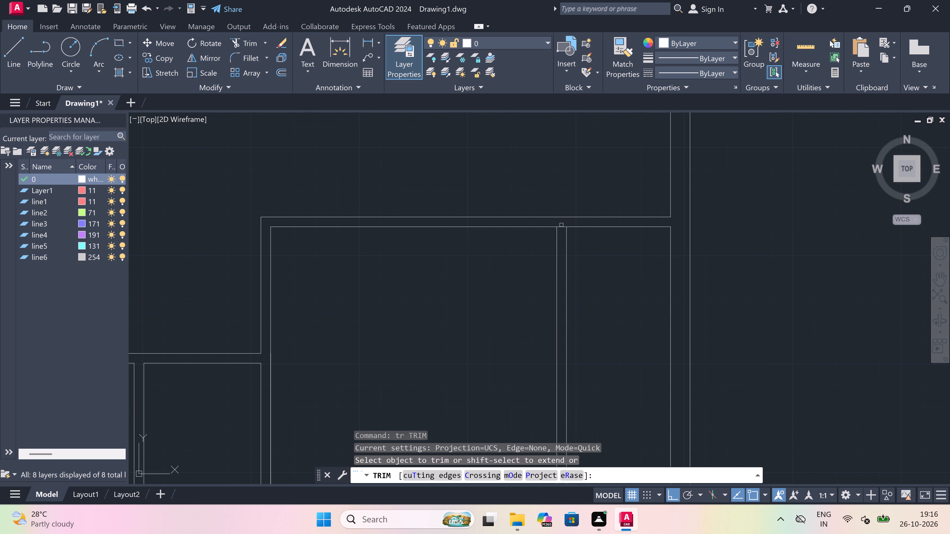
{"action": "left_click", "coordinate": [561, 225]}
{"action": "scroll", "coordinate": [561, 225], "scroll_direction": "down", "scroll_amount": 2}
{"action": "scroll", "coordinate": [566, 252], "scroll_direction": "up", "scroll_amount": 1}
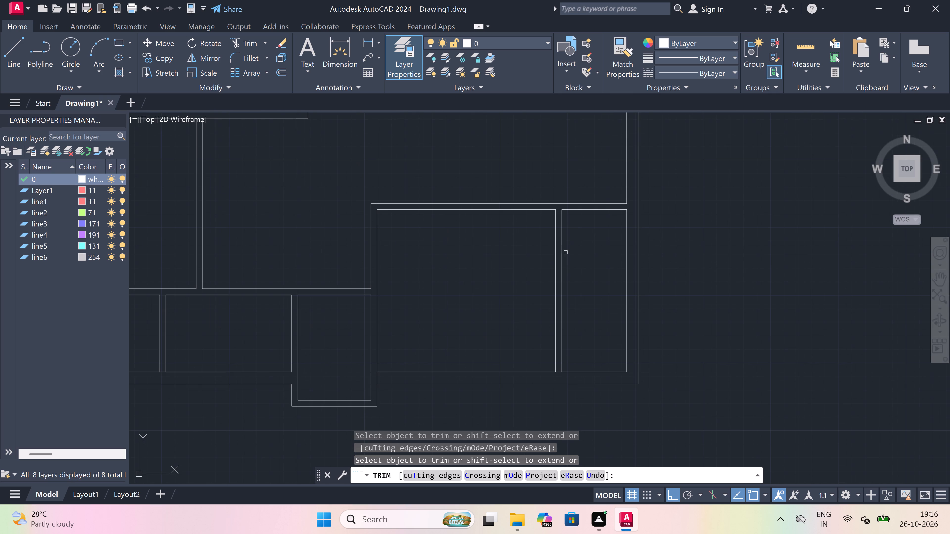
{"action": "key", "text": "Escape"}
Offset the top wall's lower line 7'3" downward in the narrow room between the partition and the right wall.
{"action": "key", "text": "o"}
{"action": "key", "text": "space"}
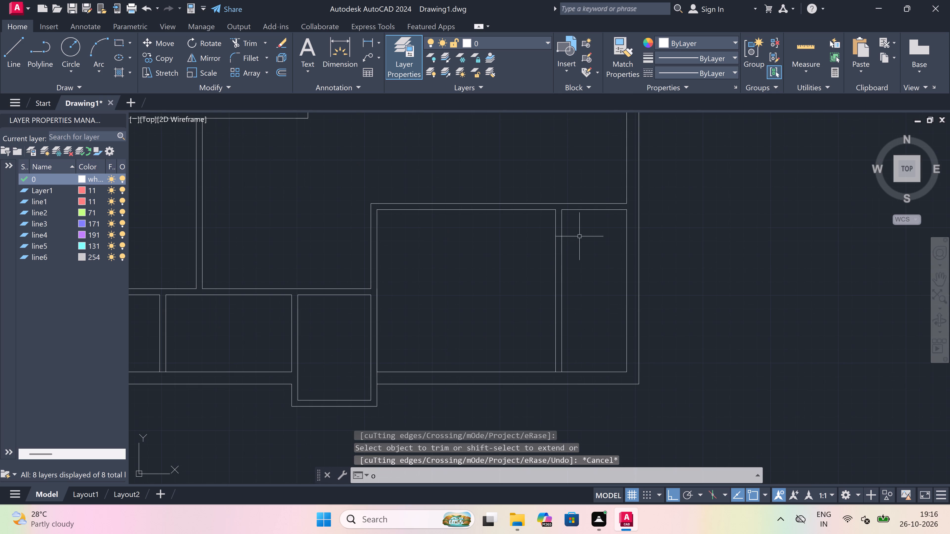
{"action": "left_click_drag", "start_coordinate": [589, 211], "coordinate": [589, 218]}
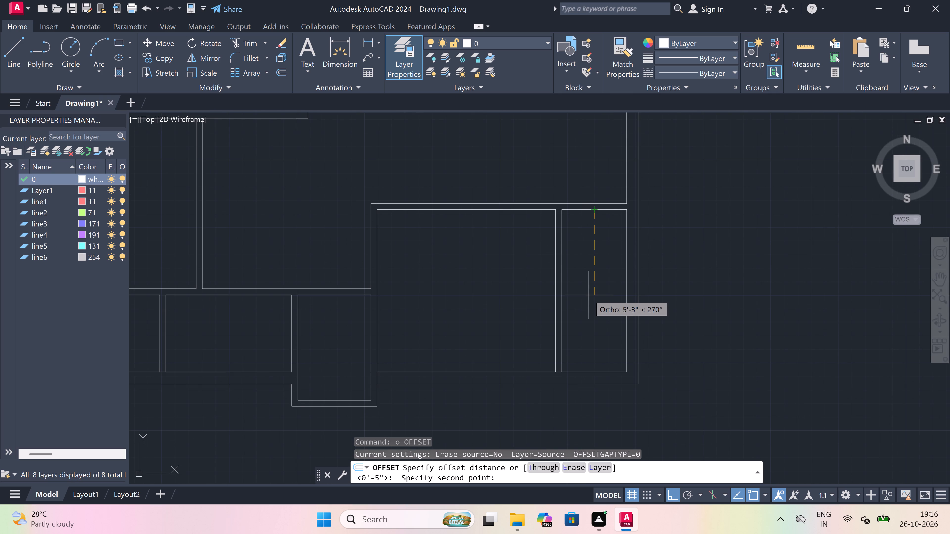
{"action": "type", "text": "7'"}
{"action": "key", "text": "3"}
{"action": "type", "text": "\""}
{"action": "key", "text": "space"}
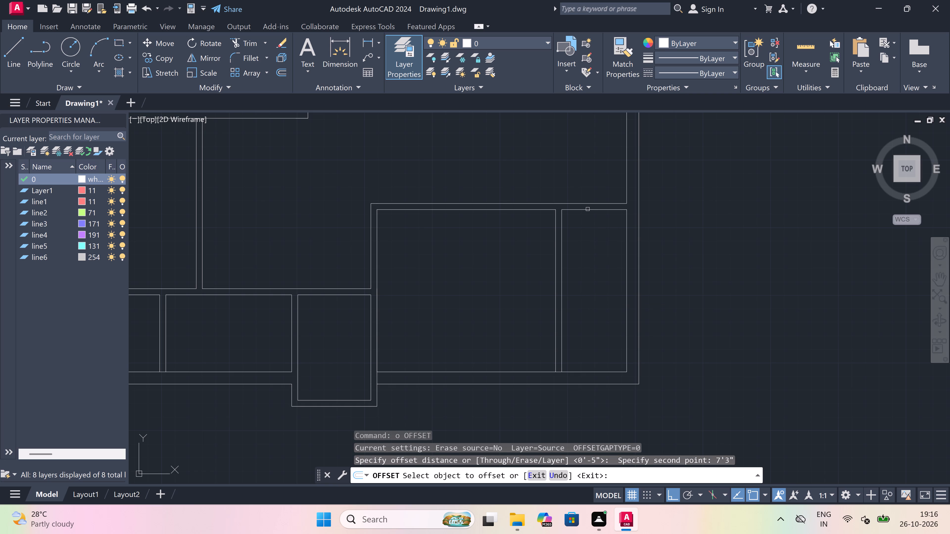
{"action": "left_click_drag", "start_coordinate": [588, 209], "coordinate": [578, 261]}
{"action": "left_click", "coordinate": [576, 283]}
{"action": "key", "text": "Escape"}
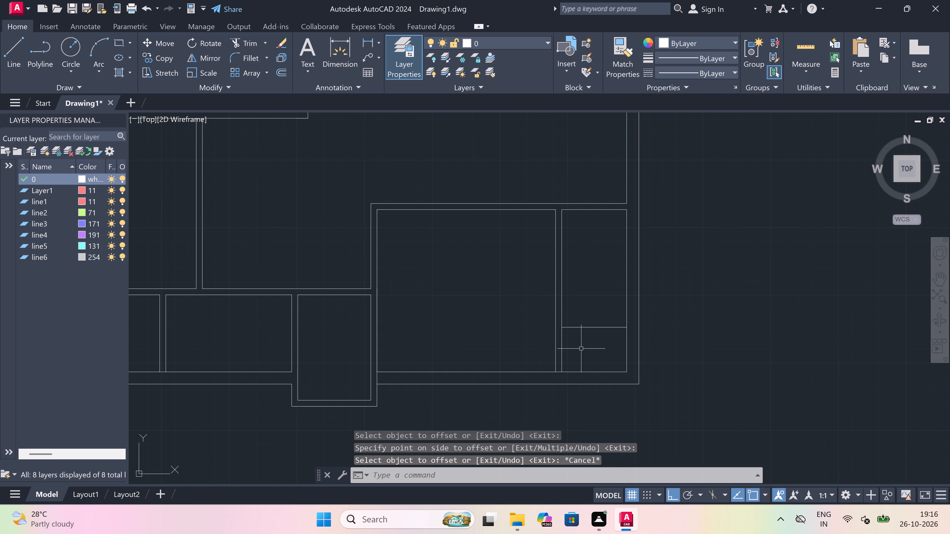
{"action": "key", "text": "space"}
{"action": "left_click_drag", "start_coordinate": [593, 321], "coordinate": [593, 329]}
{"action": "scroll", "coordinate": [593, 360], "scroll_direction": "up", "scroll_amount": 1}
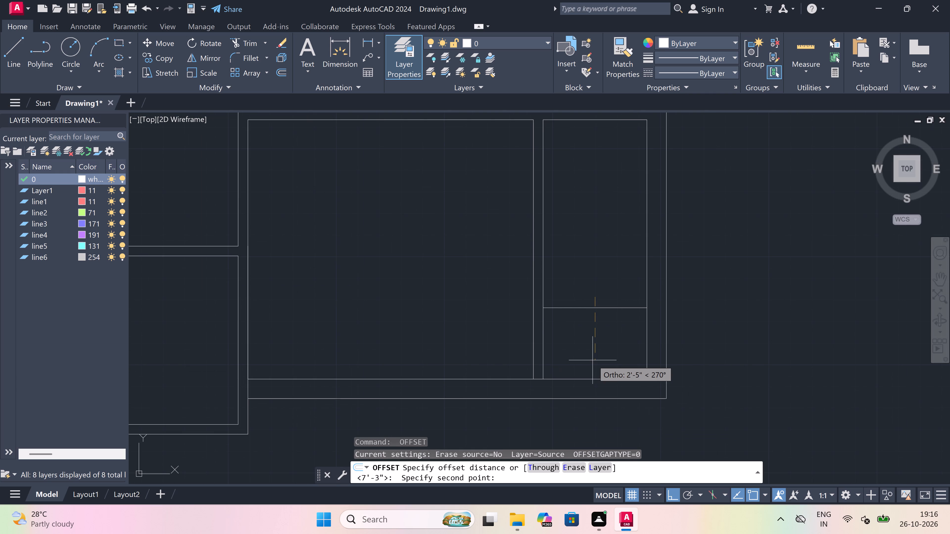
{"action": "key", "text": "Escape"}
Offset the narrow room's new horizontal line 4.5" downward to form the cross wall's thickness.
{"action": "key", "text": "space"}
{"action": "left_click", "coordinate": [601, 308]}
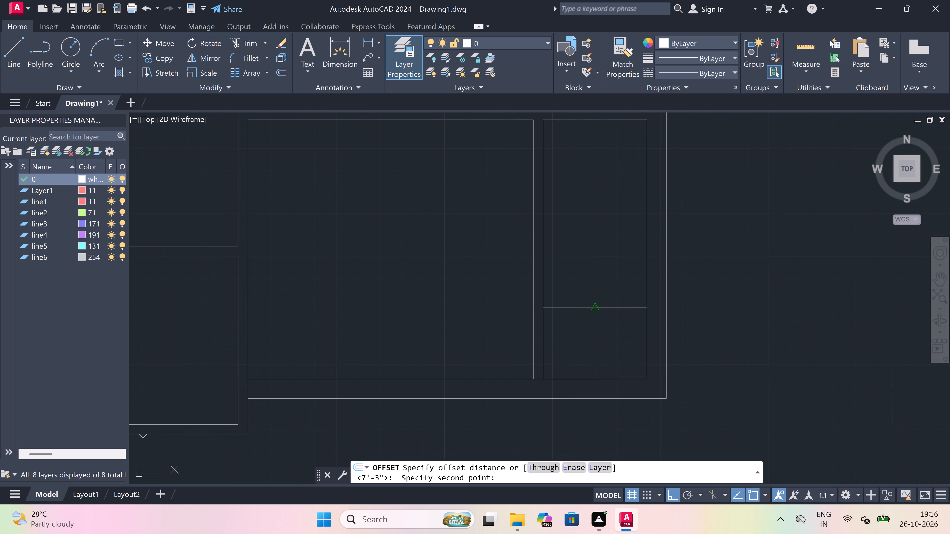
{"action": "type", "text": "4.5\""}
{"action": "key", "text": "space"}
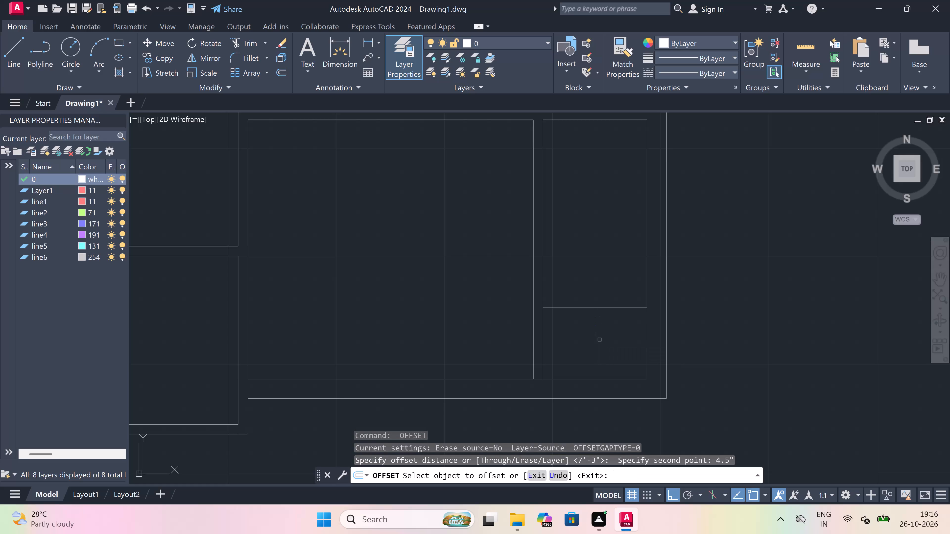
{"action": "left_click", "coordinate": [588, 309]}
{"action": "left_click", "coordinate": [580, 335]}
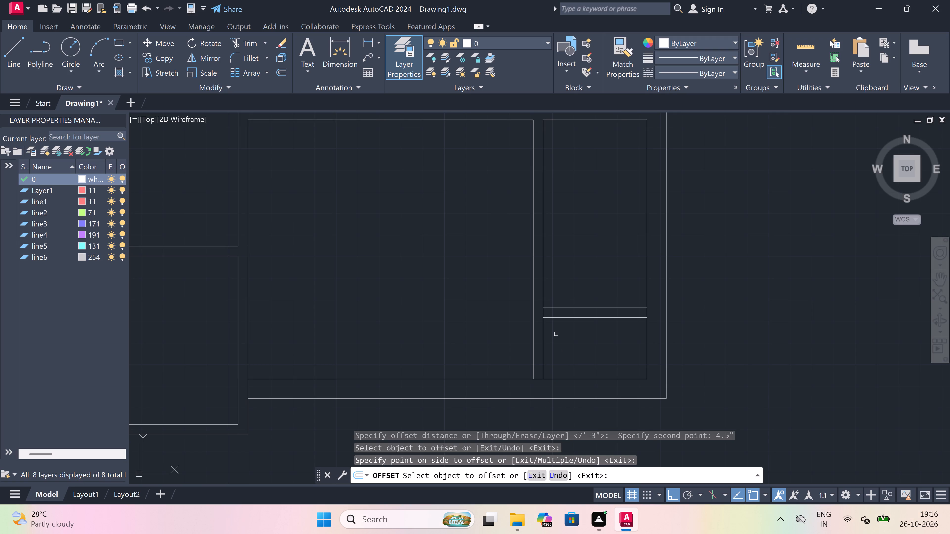
{"action": "key", "text": "Escape"}
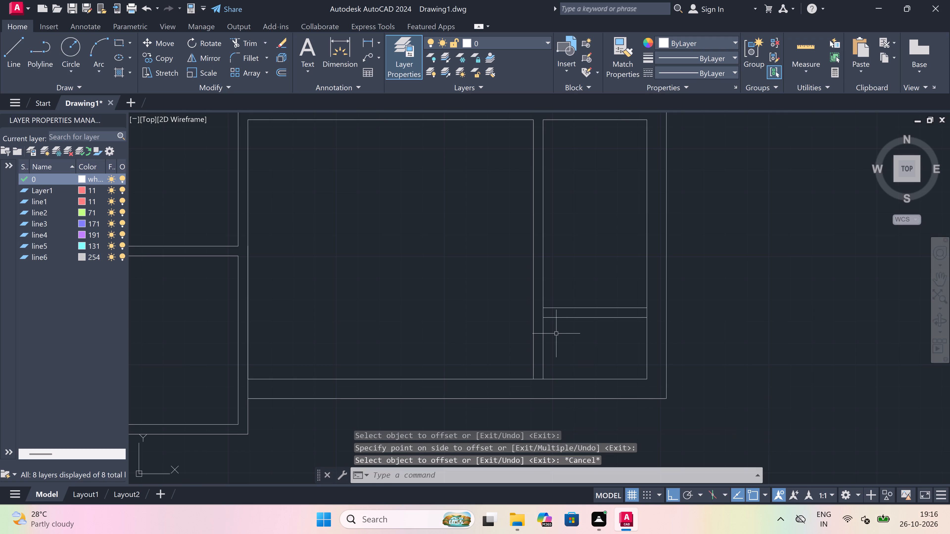
Trim the partition's right line and the right wall's inner line between the two lines of the cross wall.
{"action": "type", "text": "tr"}
{"action": "key", "text": "space"}
{"action": "scroll", "coordinate": [545, 318], "scroll_direction": "up", "scroll_amount": 1}
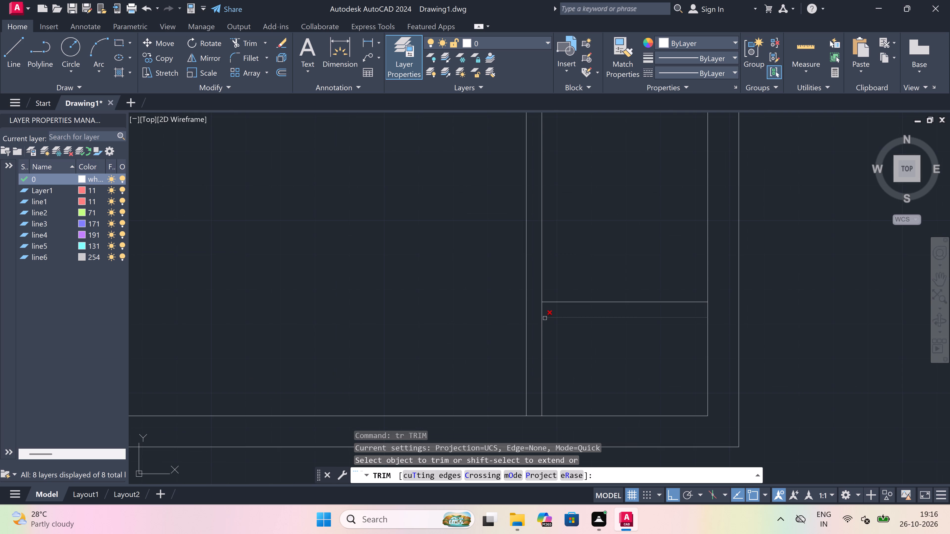
{"action": "left_click", "coordinate": [539, 311]}
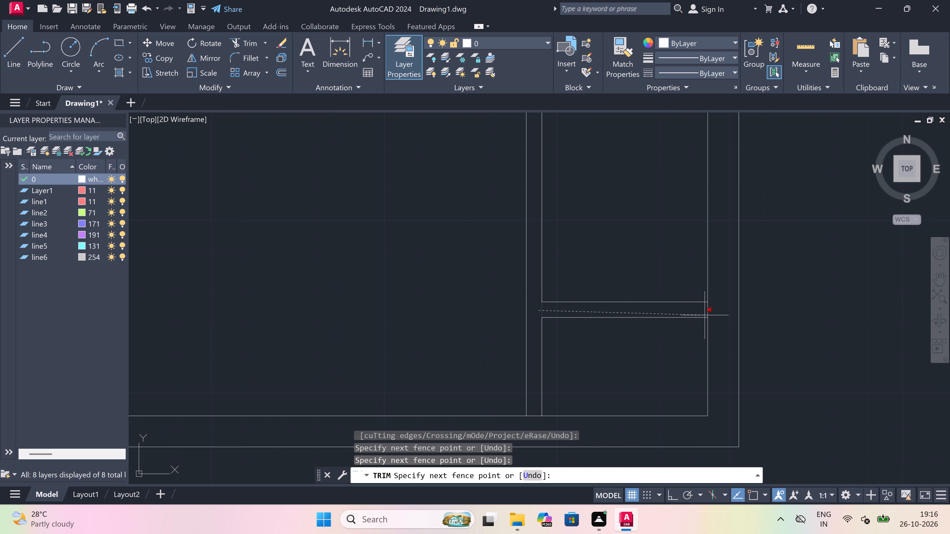
{"action": "left_click", "coordinate": [712, 313]}
{"action": "scroll", "coordinate": [579, 286], "scroll_direction": "down", "scroll_amount": 3}
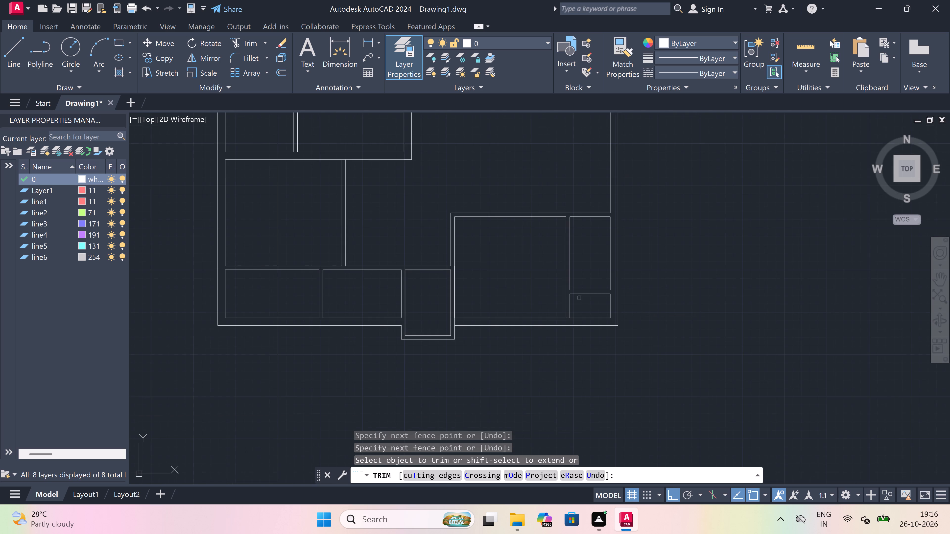
{"action": "scroll", "coordinate": [579, 311], "scroll_direction": "up", "scroll_amount": 2}
{"action": "key", "text": "Escape"}
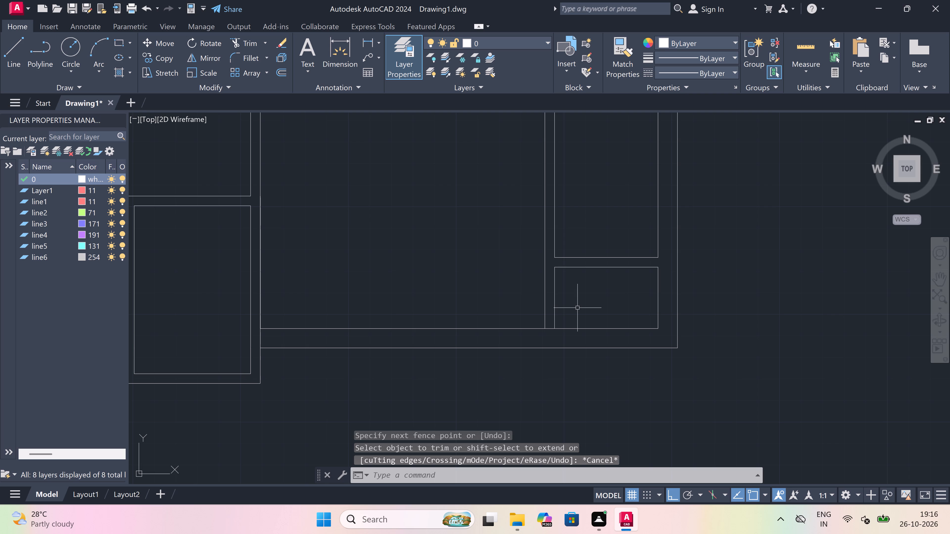
Draw a line 3'6" downward from the upper-right inner corner of the small room below the cross wall.
{"action": "scroll", "coordinate": [577, 307], "scroll_direction": "up", "scroll_amount": 2}
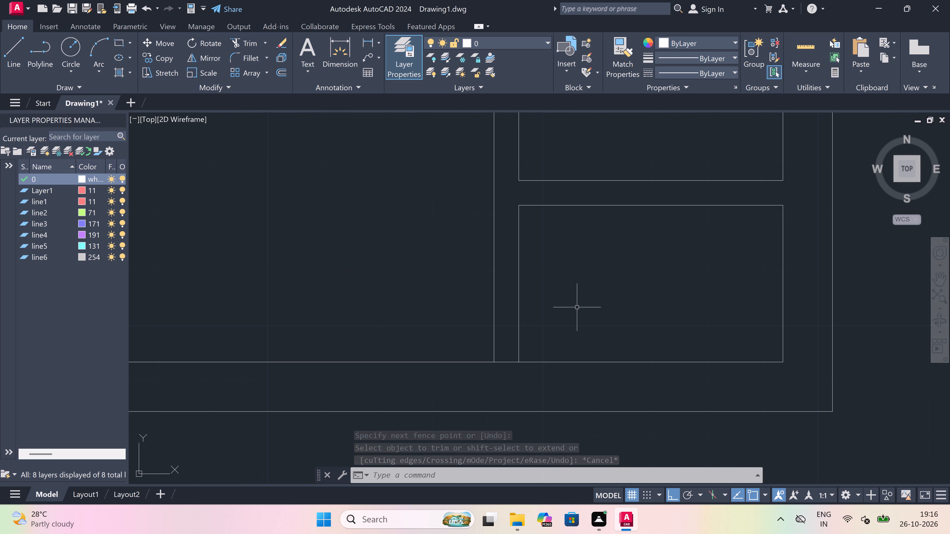
{"action": "key", "text": "l"}
{"action": "key", "text": "space"}
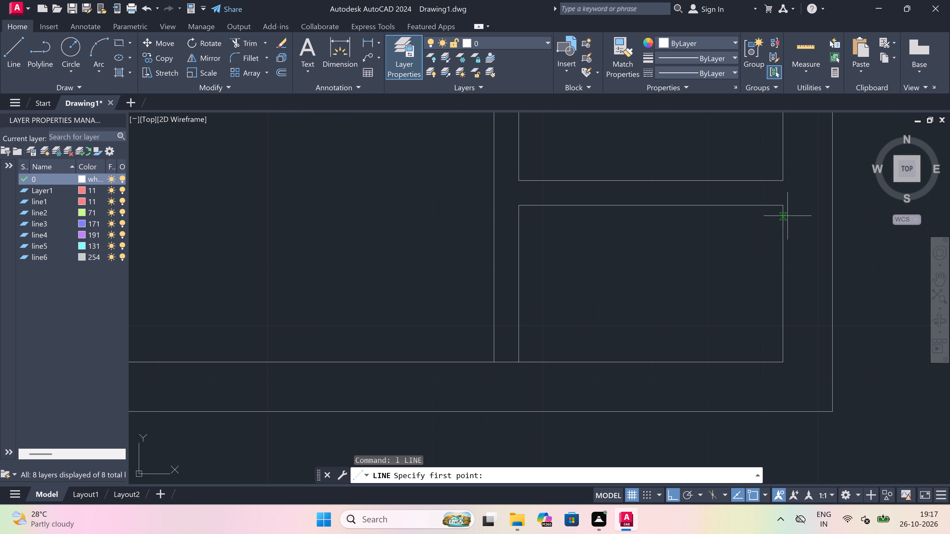
{"action": "left_click_drag", "start_coordinate": [781, 206], "coordinate": [781, 211]}
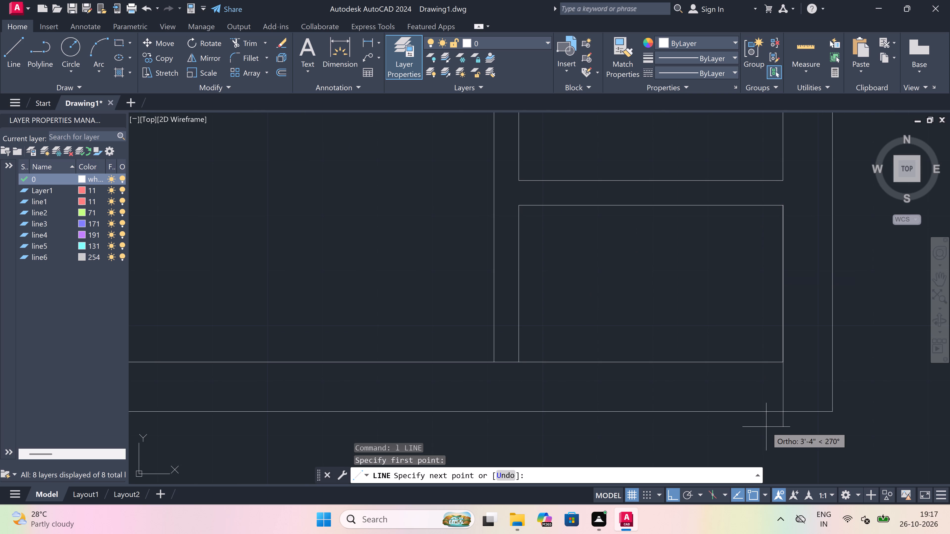
{"action": "type", "text": "3'6\""}
{"action": "key", "text": "space"}
{"action": "scroll", "coordinate": [658, 378], "scroll_direction": "down", "scroll_amount": 3}
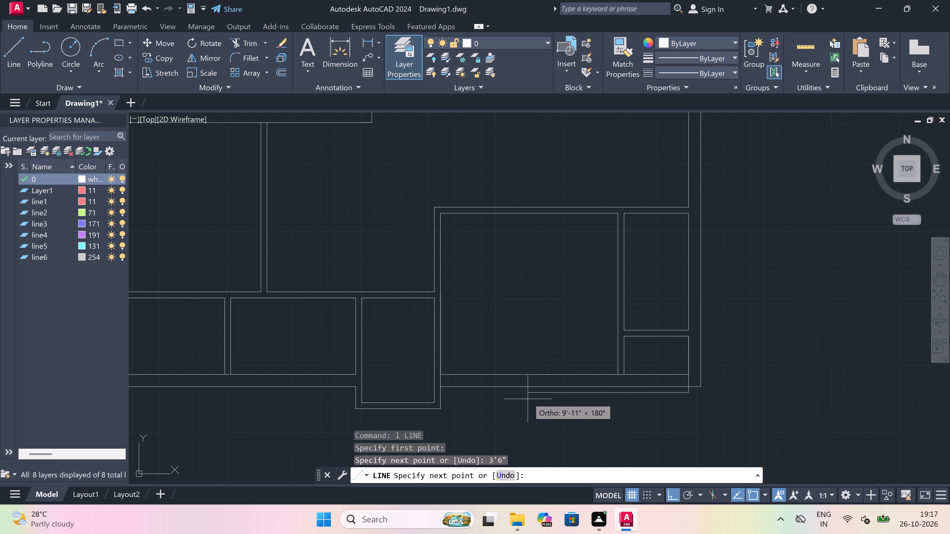
{"action": "key", "text": "Escape"}
Outline the small room's inner extension: 1' down from the bottom wall's outer line, across to the partition's right line, and up to meet it.
{"action": "scroll", "coordinate": [549, 364], "scroll_direction": "down", "scroll_amount": 2}
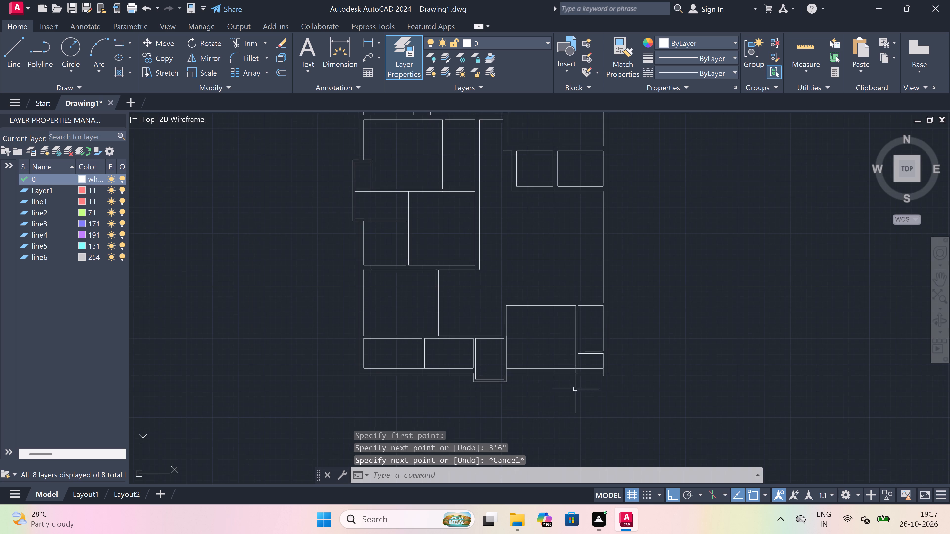
{"action": "scroll", "coordinate": [595, 403], "scroll_direction": "up", "scroll_amount": 2}
{"action": "scroll", "coordinate": [603, 319], "scroll_direction": "up", "scroll_amount": 1}
{"action": "key", "text": "space"}
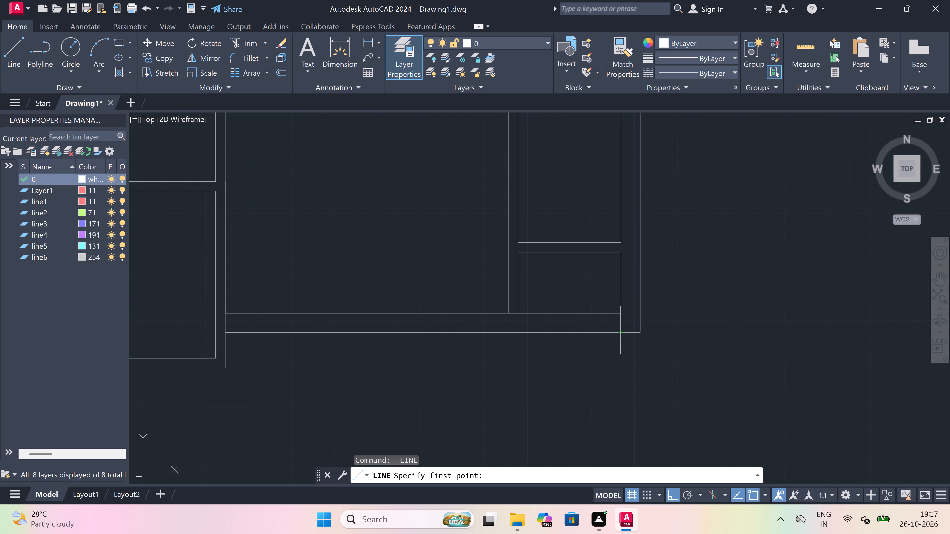
{"action": "left_click", "coordinate": [621, 331]}
{"action": "type", "text": "1'"}
{"action": "key", "text": "space"}
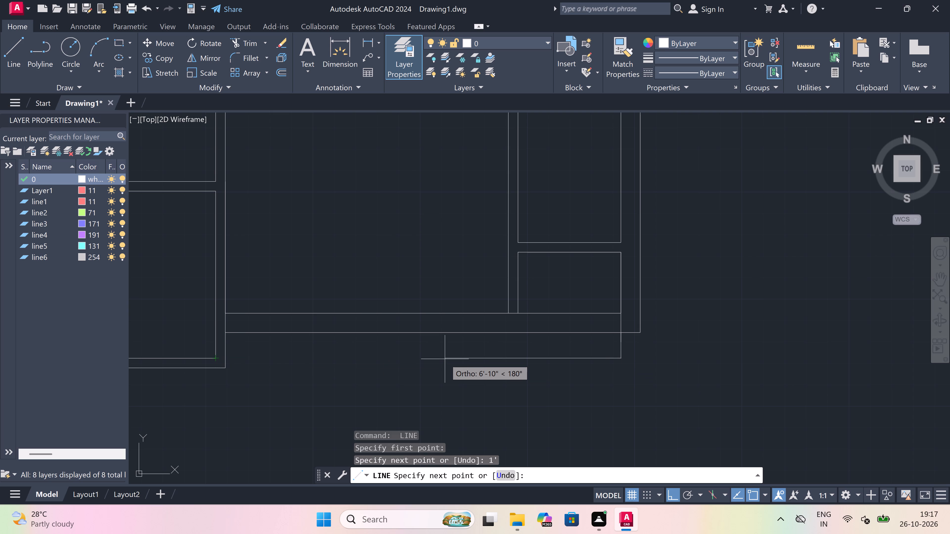
{"action": "scroll", "coordinate": [482, 345], "scroll_direction": "up", "scroll_amount": 1}
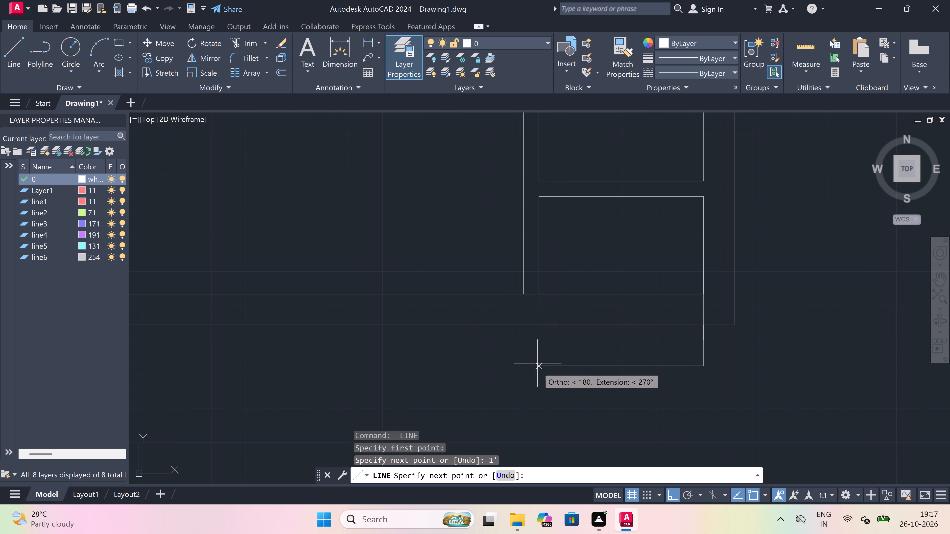
{"action": "left_click_drag", "start_coordinate": [537, 367], "coordinate": [537, 361]}
{"action": "left_click", "coordinate": [538, 286]}
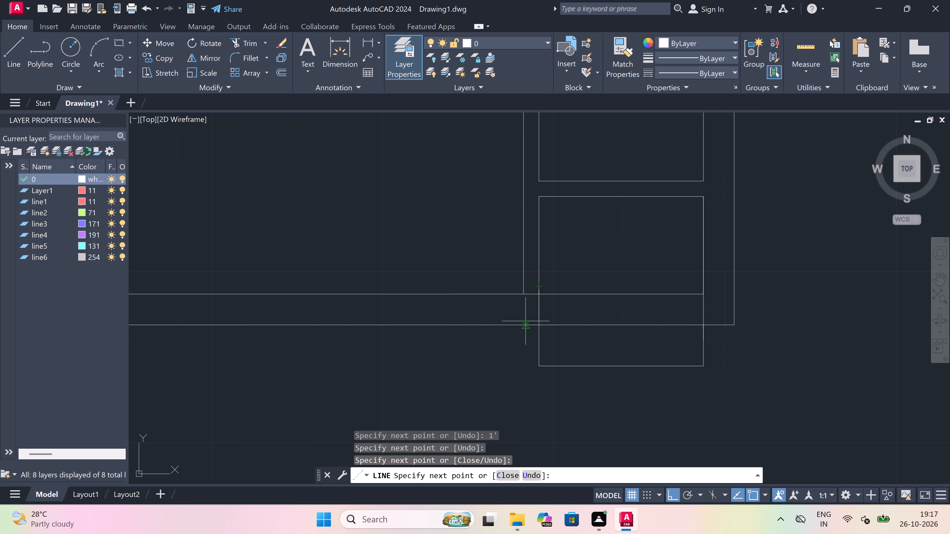
{"action": "key", "text": "Escape"}
Draw the extension's outer outline from the partition's left line, 4.5" below the inner bottom line, across and up to the building's outer corner.
{"action": "key", "text": "space"}
{"action": "left_click_drag", "start_coordinate": [526, 287], "coordinate": [526, 289]}
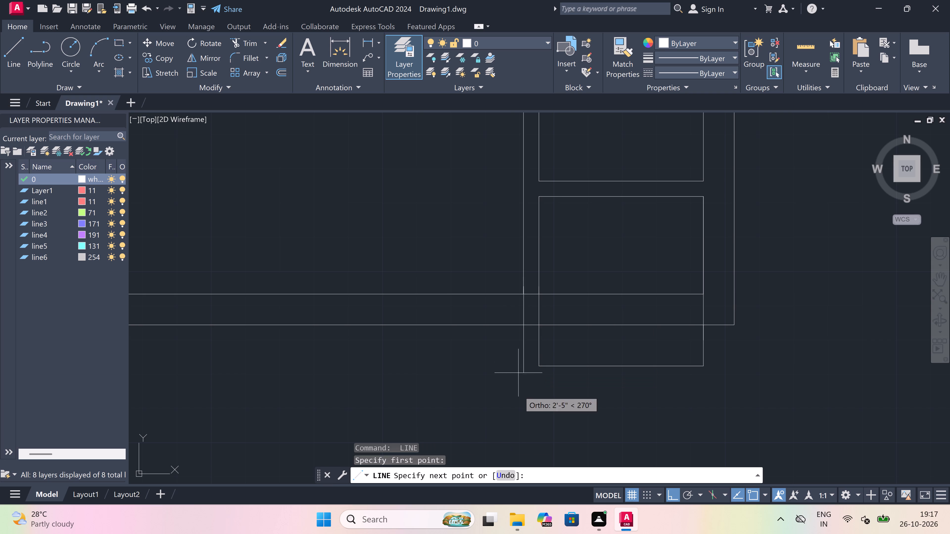
{"action": "scroll", "coordinate": [530, 367], "scroll_direction": "up", "scroll_amount": 2}
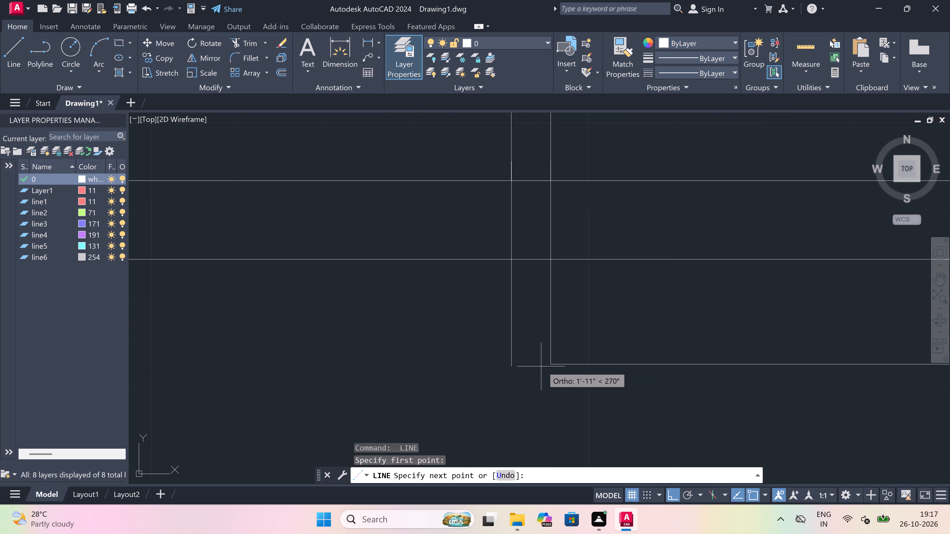
{"action": "left_click", "coordinate": [512, 363]}
{"action": "scroll", "coordinate": [512, 363], "scroll_direction": "down", "scroll_amount": 3}
{"action": "scroll", "coordinate": [515, 383], "scroll_direction": "up", "scroll_amount": 2}
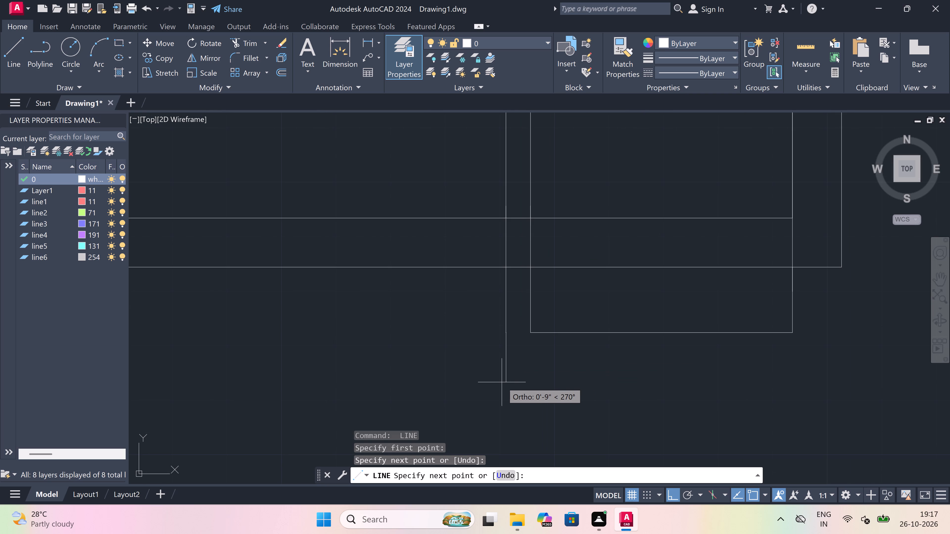
{"action": "type", "text": "4.5\""}
{"action": "key", "text": "space"}
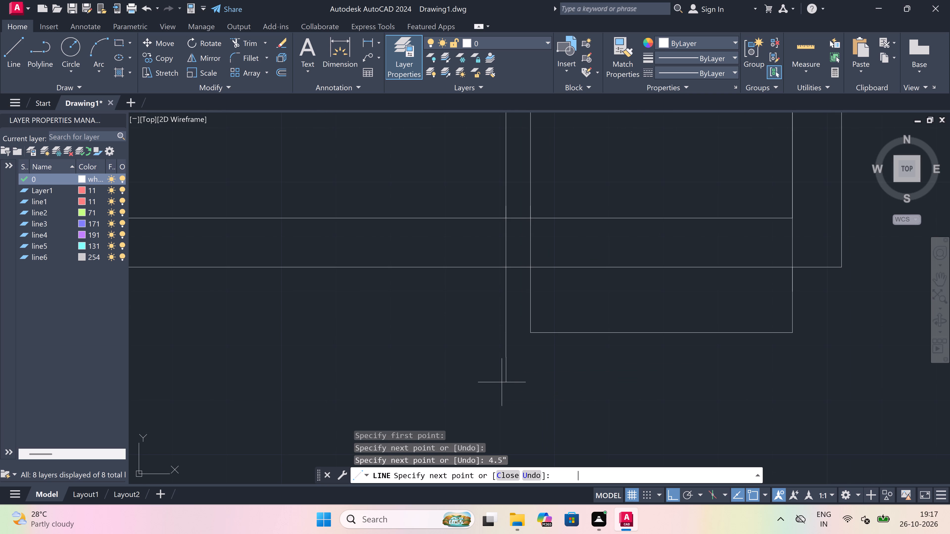
{"action": "scroll", "coordinate": [501, 380], "scroll_direction": "down", "scroll_amount": 2}
{"action": "scroll", "coordinate": [636, 352], "scroll_direction": "up", "scroll_amount": 1}
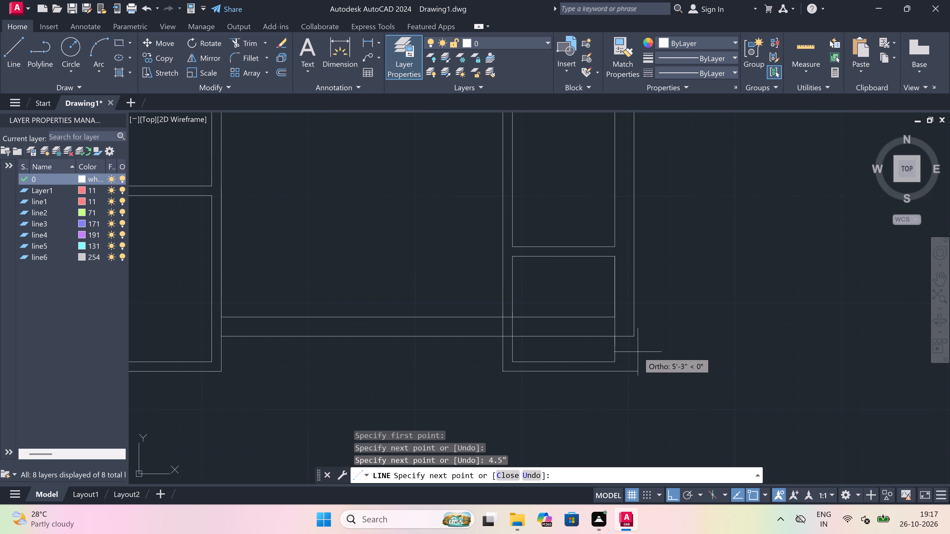
{"action": "scroll", "coordinate": [636, 352], "scroll_direction": "up", "scroll_amount": 1}
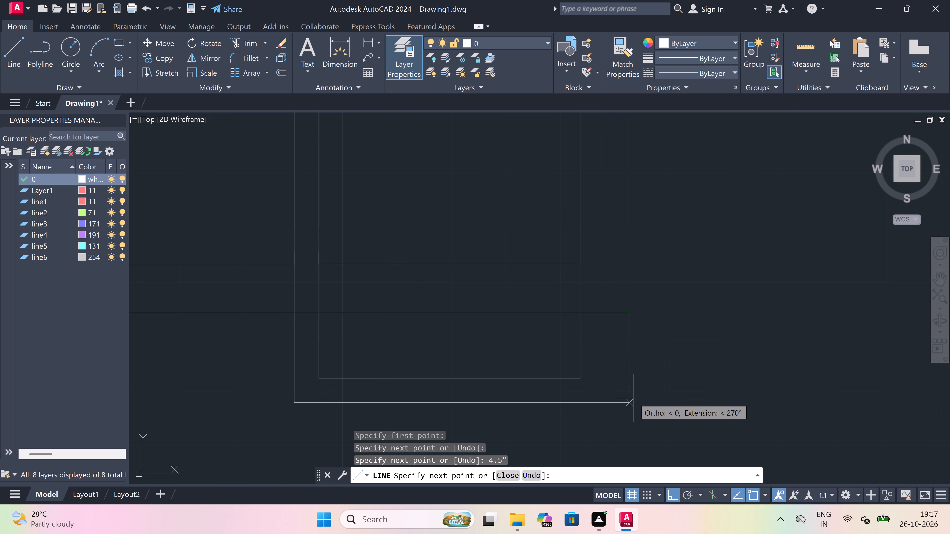
{"action": "left_click_drag", "start_coordinate": [632, 400], "coordinate": [632, 392]}
{"action": "left_click", "coordinate": [627, 310]}
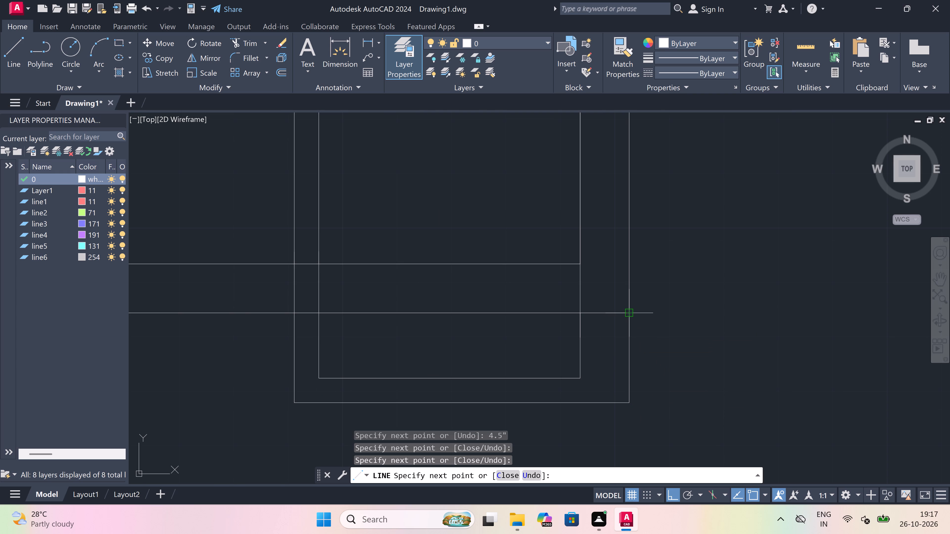
{"action": "key", "text": "Escape"}
Trim the bottom wall's lines inside the extended small room and across the right wall's thickness.
{"action": "key", "text": "t"}
{"action": "key", "text": "r"}
{"action": "key", "text": "space"}
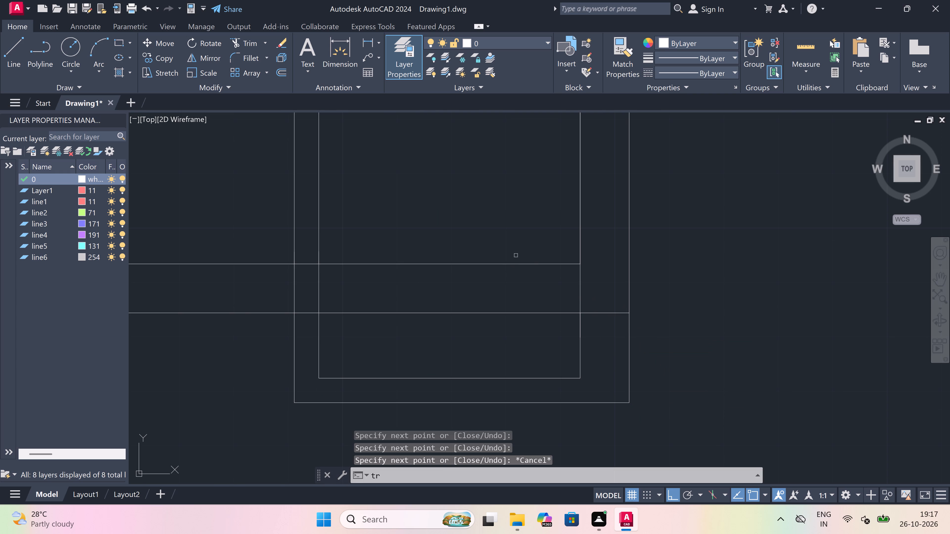
{"action": "left_click", "coordinate": [516, 250]}
{"action": "left_click", "coordinate": [519, 326]}
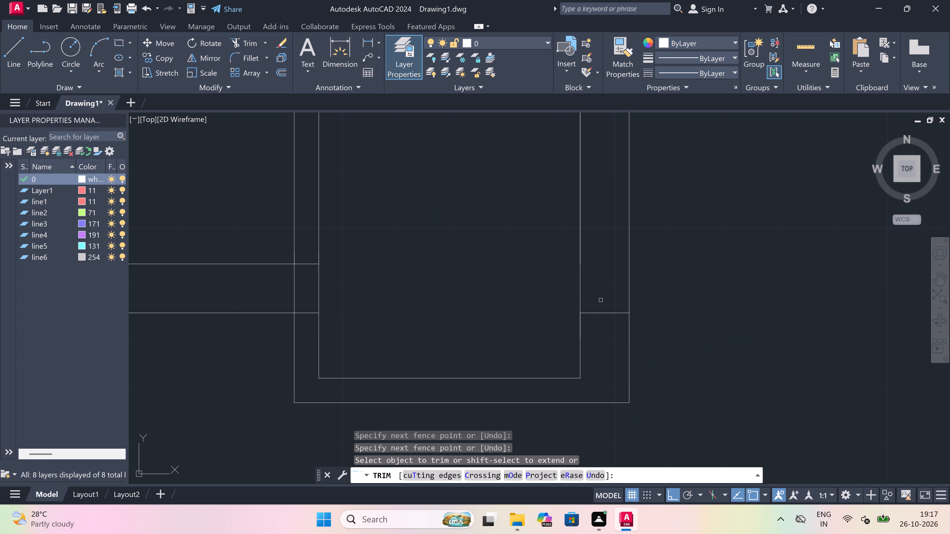
{"action": "left_click_drag", "start_coordinate": [604, 286], "coordinate": [605, 290]}
{"action": "left_click", "coordinate": [613, 345]}
Trim the bottom wall's two line stubs between the partition's vertical lines at the extended small room.
{"action": "scroll", "coordinate": [610, 341], "scroll_direction": "down", "scroll_amount": 3}
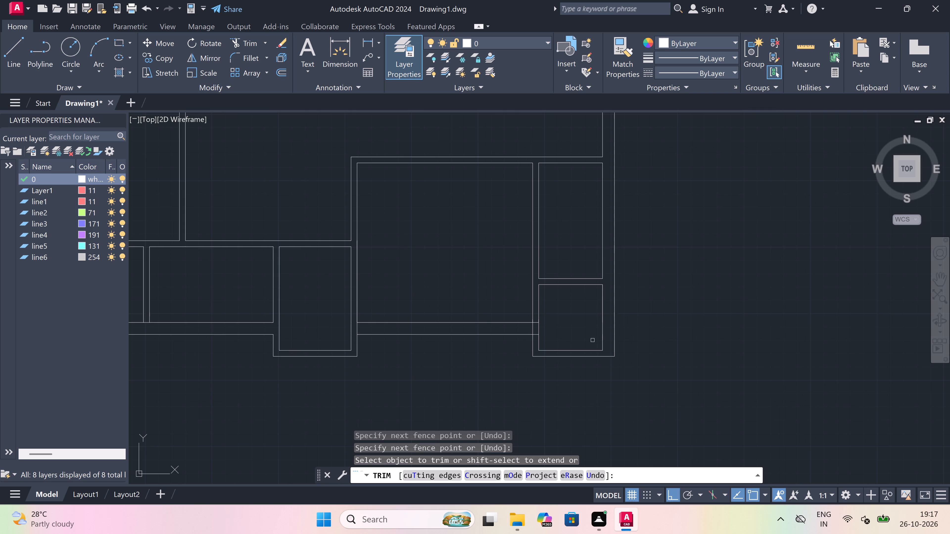
{"action": "scroll", "coordinate": [520, 330], "scroll_direction": "up", "scroll_amount": 2}
{"action": "scroll", "coordinate": [551, 328], "scroll_direction": "up", "scroll_amount": 1}
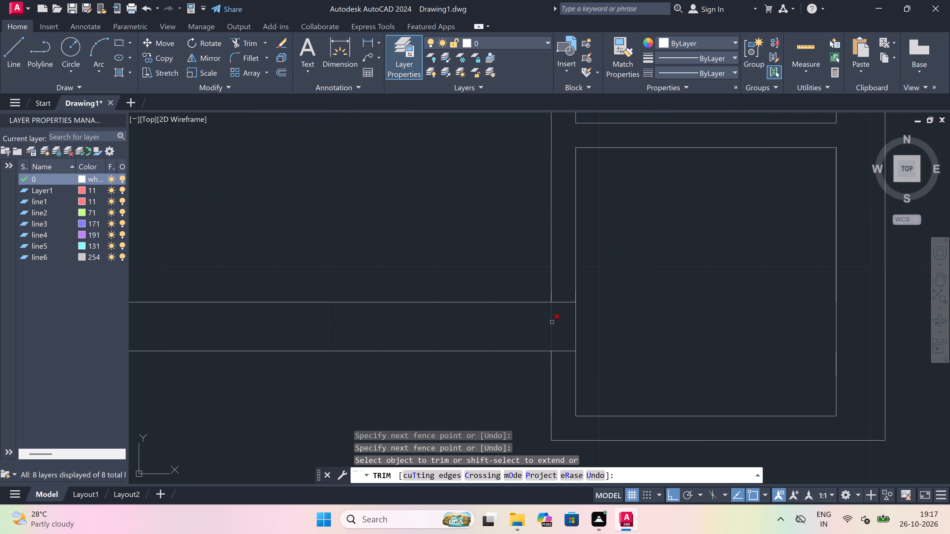
{"action": "left_click", "coordinate": [565, 274]}
{"action": "left_click", "coordinate": [569, 369]}
{"action": "scroll", "coordinate": [500, 313], "scroll_direction": "down", "scroll_amount": 3}
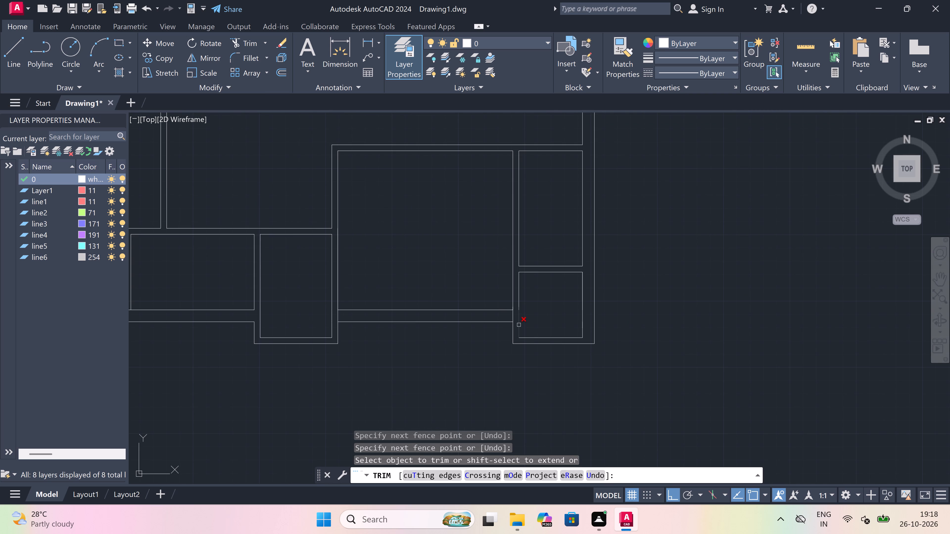
{"action": "scroll", "coordinate": [519, 325], "scroll_direction": "up", "scroll_amount": 1}
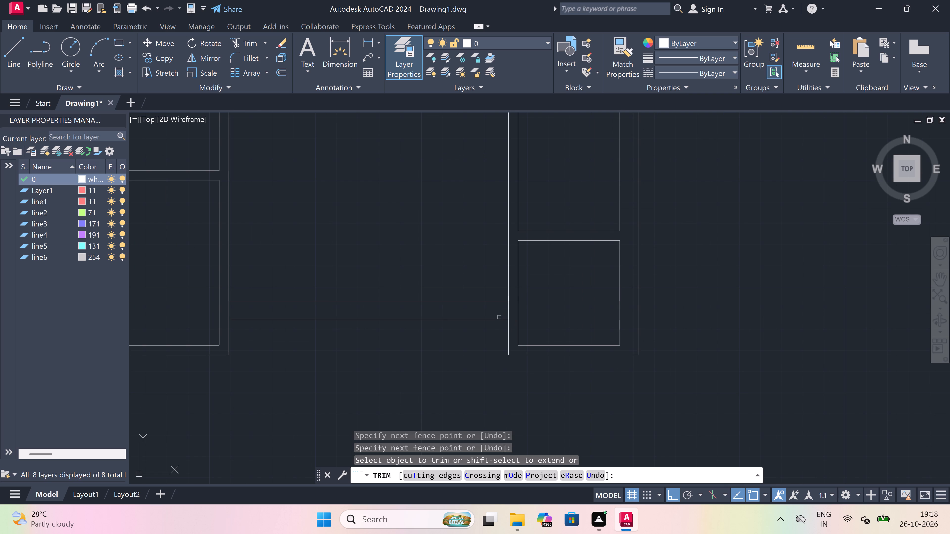
{"action": "scroll", "coordinate": [499, 317], "scroll_direction": "down", "scroll_amount": 2}
{"action": "scroll", "coordinate": [497, 283], "scroll_direction": "up", "scroll_amount": 1}
{"action": "key", "text": "Escape"}
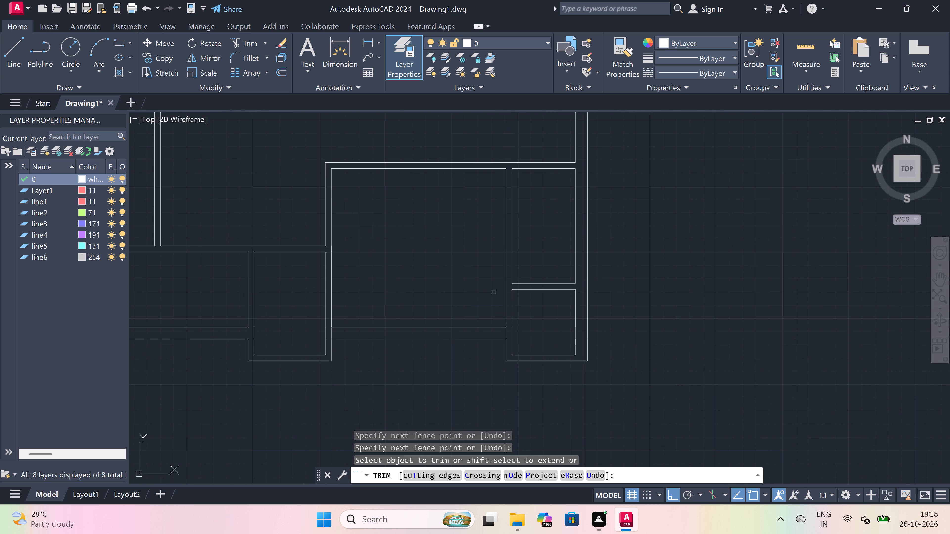
Offset the upper line of the lower-right room's top wall 10'9" upward into the open space above.
{"action": "scroll", "coordinate": [473, 343], "scroll_direction": "down", "scroll_amount": 5}
{"action": "scroll", "coordinate": [466, 310], "scroll_direction": "up", "scroll_amount": 3}
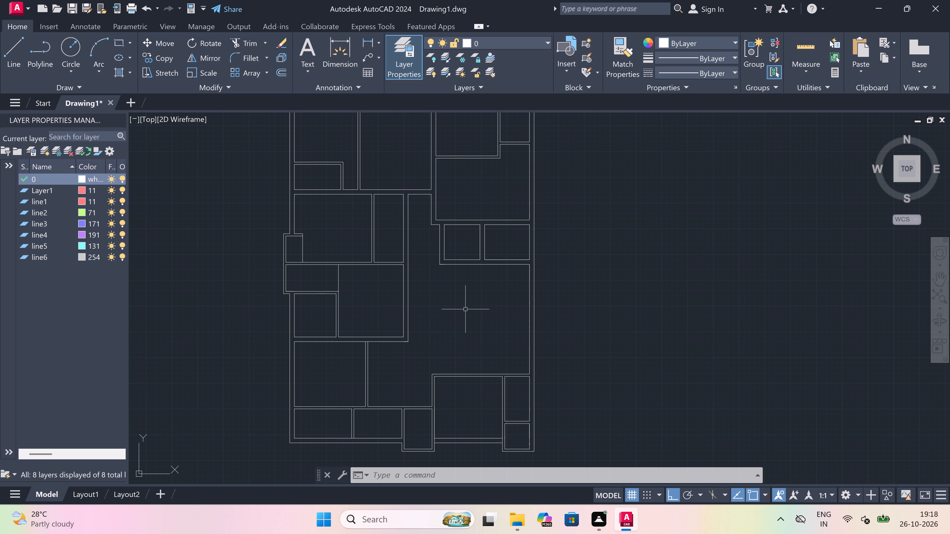
{"action": "scroll", "coordinate": [465, 309], "scroll_direction": "down", "scroll_amount": 1}
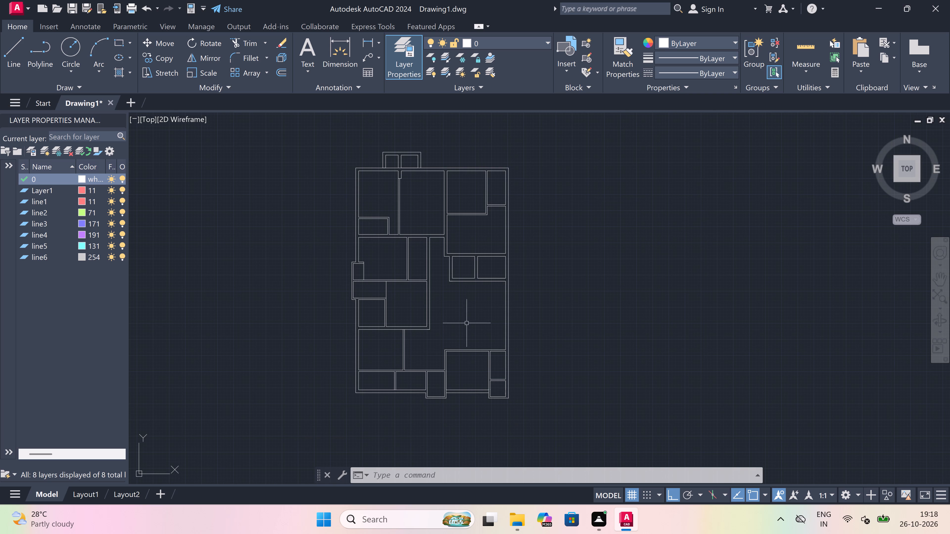
{"action": "scroll", "coordinate": [468, 343], "scroll_direction": "up", "scroll_amount": 2}
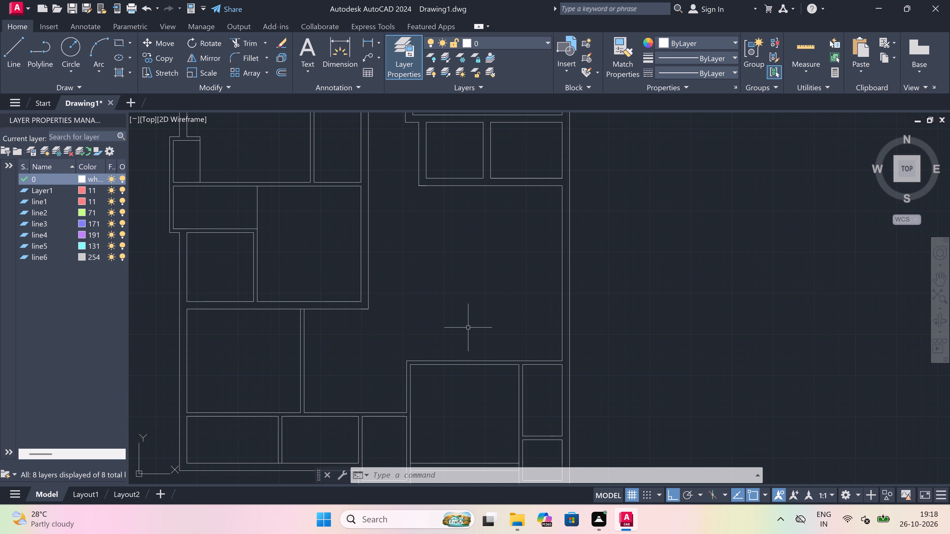
{"action": "scroll", "coordinate": [468, 328], "scroll_direction": "up", "scroll_amount": 1}
{"action": "key", "text": "o"}
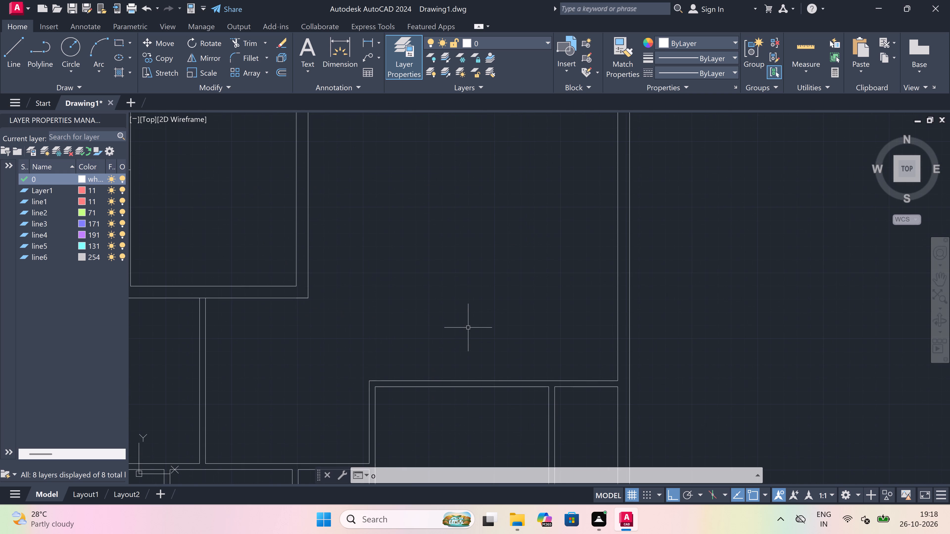
{"action": "key", "text": "space"}
{"action": "left_click_drag", "start_coordinate": [474, 381], "coordinate": [474, 353]}
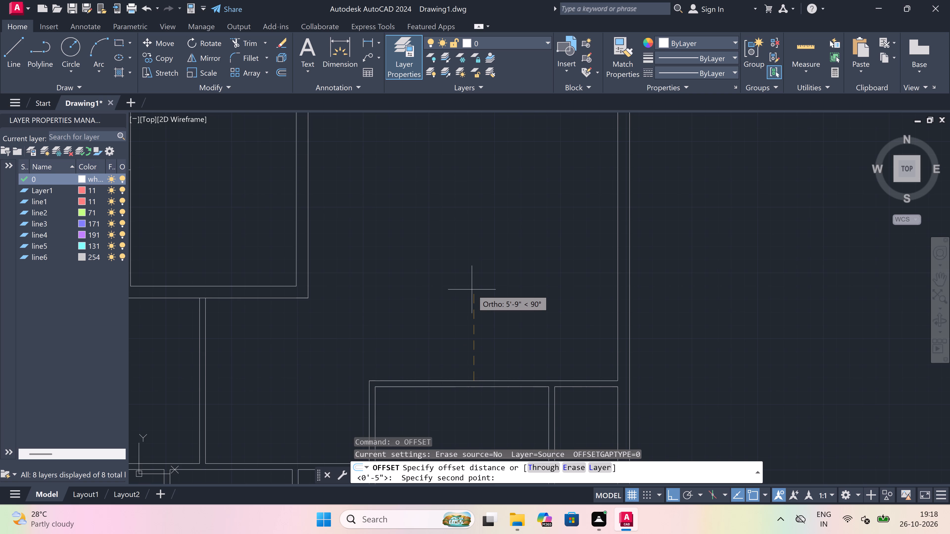
{"action": "type", "text": "10'9\""}
{"action": "key", "text": "space"}
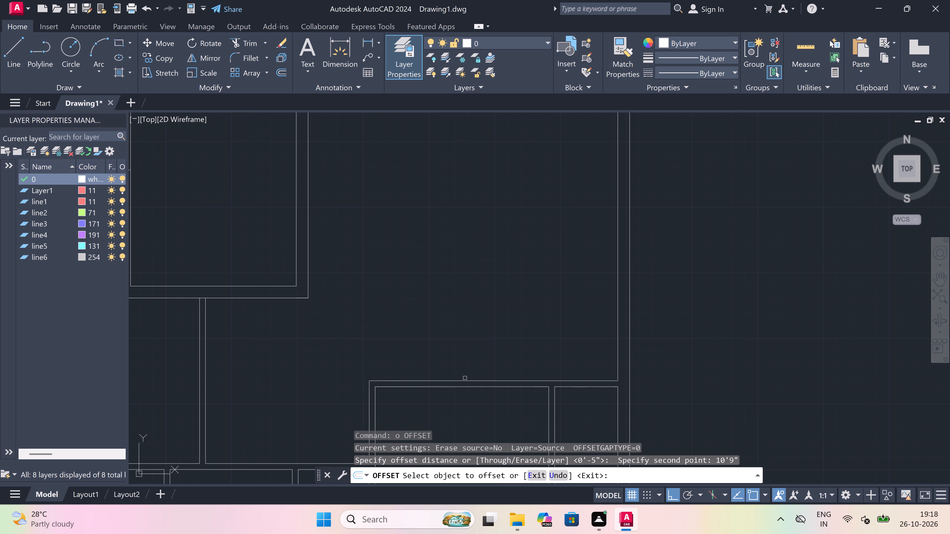
{"action": "left_click_drag", "start_coordinate": [464, 380], "coordinate": [464, 305]}
{"action": "left_click", "coordinate": [461, 267]}
{"action": "key", "text": "Escape"}
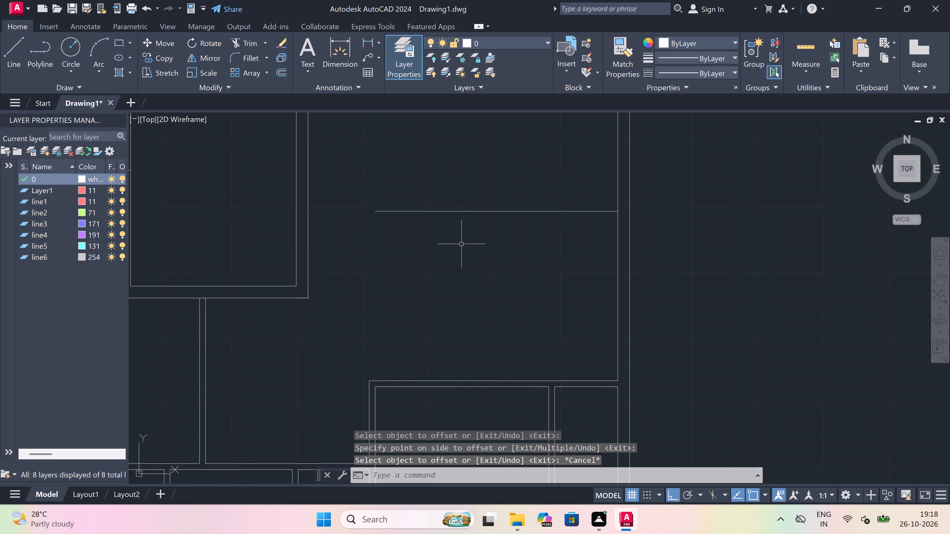
Offset the new horizontal line in the open space 9" upward to form the wall's thickness.
{"action": "key", "text": "space"}
{"action": "left_click_drag", "start_coordinate": [461, 212], "coordinate": [461, 209]}
{"action": "scroll", "coordinate": [460, 173], "scroll_direction": "up", "scroll_amount": 1}
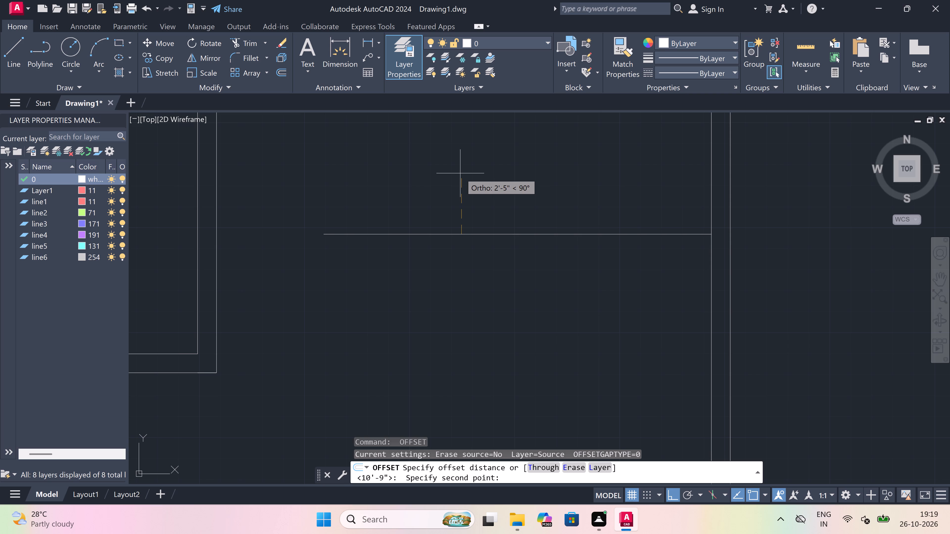
{"action": "type", "text": "9\""}
{"action": "key", "text": "space"}
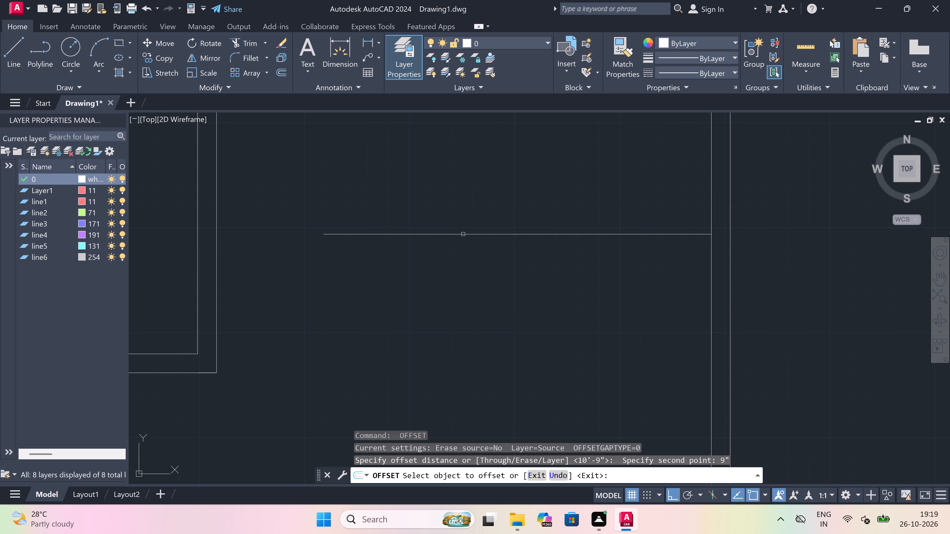
{"action": "left_click_drag", "start_coordinate": [463, 234], "coordinate": [463, 223]}
{"action": "left_click", "coordinate": [460, 202]}
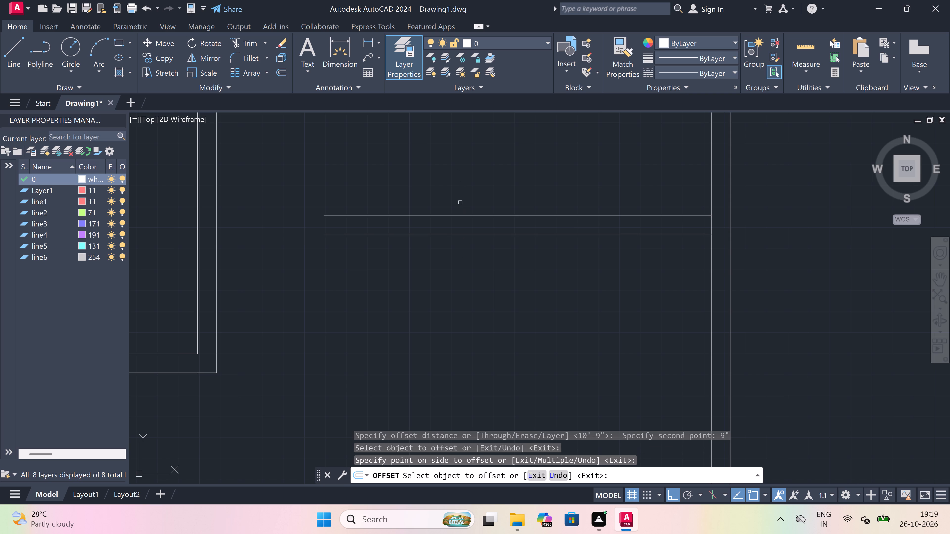
Draw a vertical line from the lower-right room's top-left corner up about 11'-6" to the new wall's upper line.
{"action": "key", "text": "Escape"}
{"action": "scroll", "coordinate": [460, 202], "scroll_direction": "down", "scroll_amount": 3}
{"action": "scroll", "coordinate": [460, 202], "scroll_direction": "up", "scroll_amount": 2}
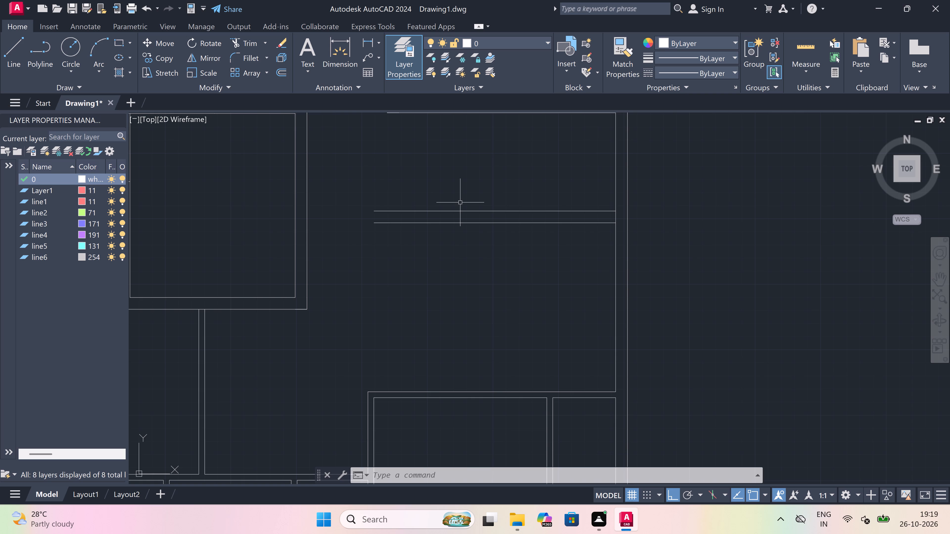
{"action": "key", "text": "Escape"}
{"action": "scroll", "coordinate": [460, 202], "scroll_direction": "down", "scroll_amount": 2}
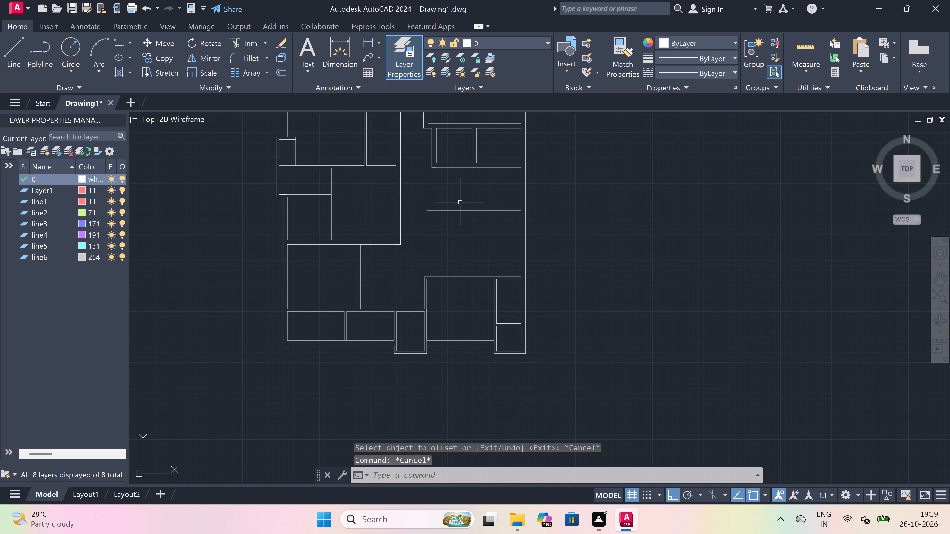
{"action": "scroll", "coordinate": [460, 202], "scroll_direction": "up", "scroll_amount": 1}
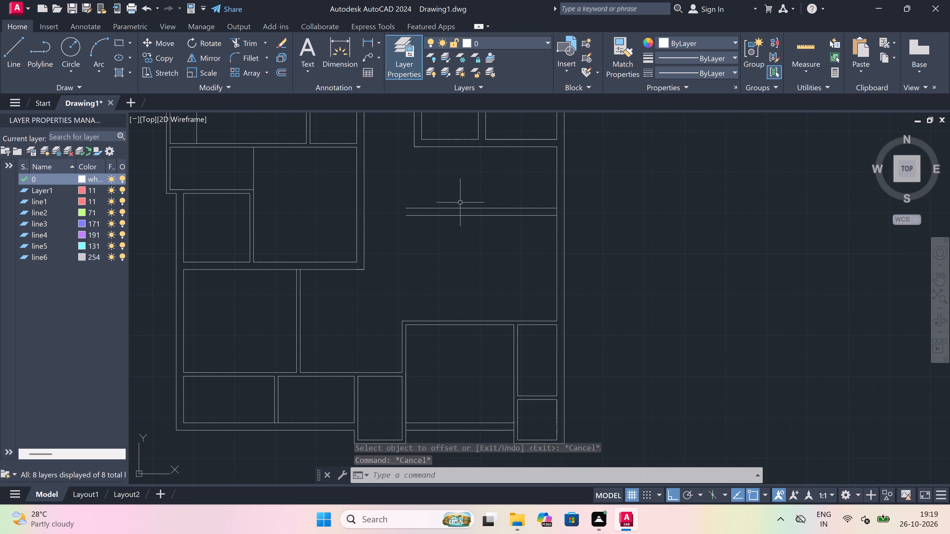
{"action": "scroll", "coordinate": [460, 202], "scroll_direction": "down", "scroll_amount": 1}
{"action": "scroll", "coordinate": [460, 218], "scroll_direction": "up", "scroll_amount": 3}
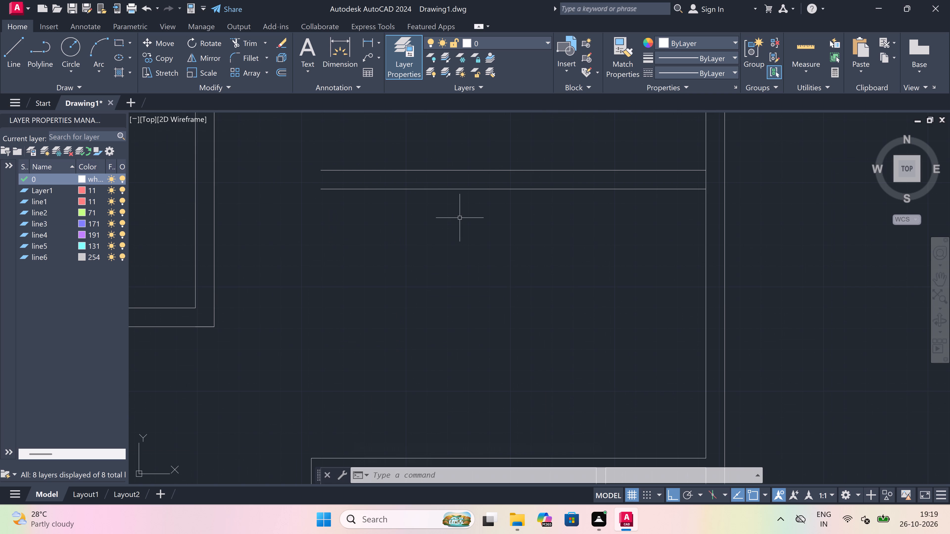
{"action": "type", "text": "l"}
{"action": "key", "text": "space"}
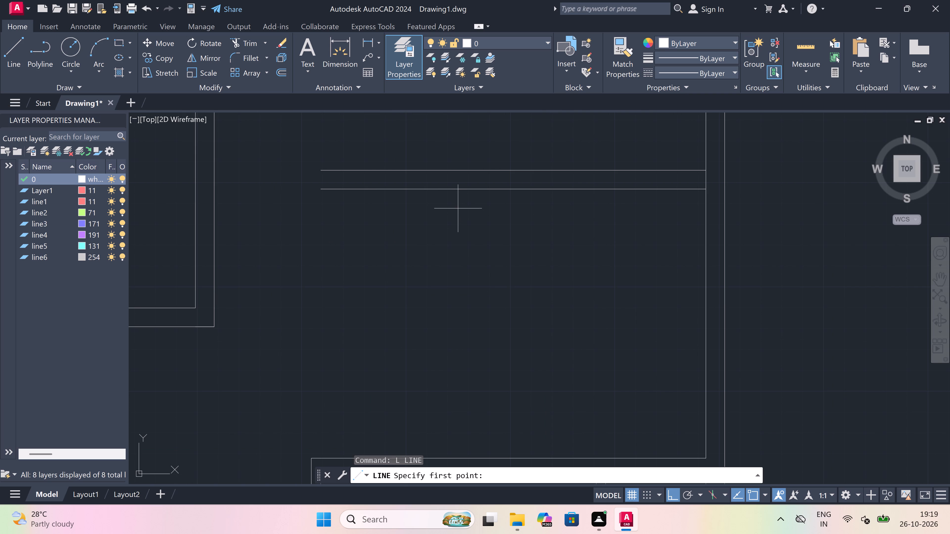
{"action": "scroll", "coordinate": [376, 279], "scroll_direction": "down", "scroll_amount": 3}
{"action": "scroll", "coordinate": [374, 312], "scroll_direction": "up", "scroll_amount": 2}
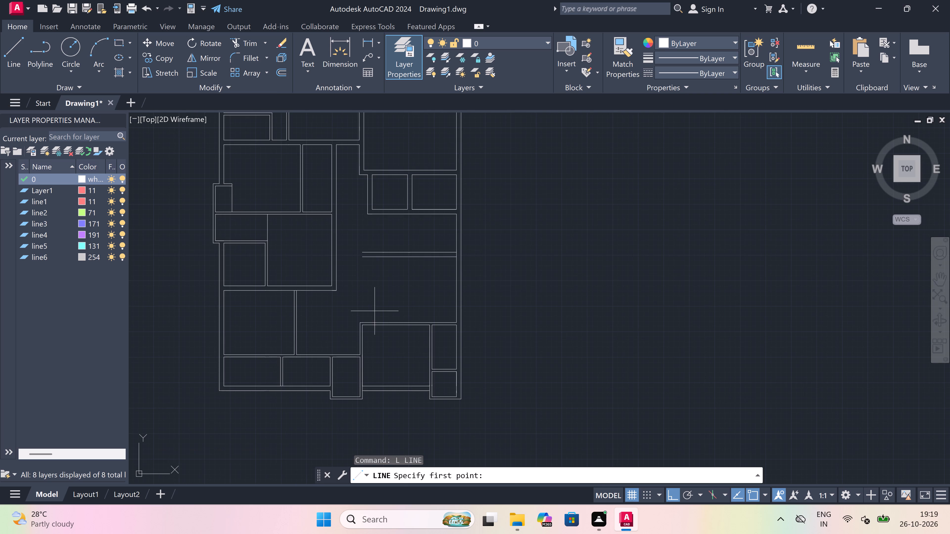
{"action": "scroll", "coordinate": [374, 312], "scroll_direction": "up", "scroll_amount": 1}
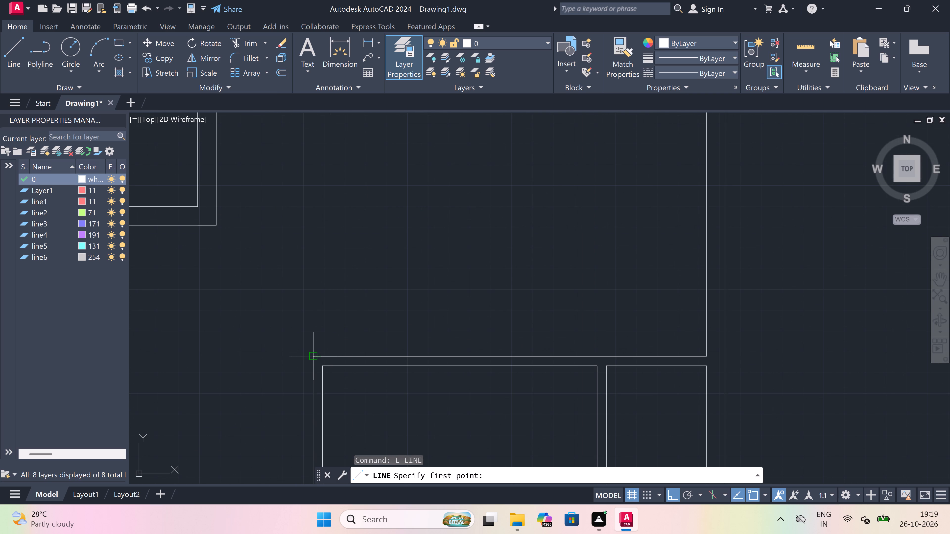
{"action": "left_click", "coordinate": [310, 353]}
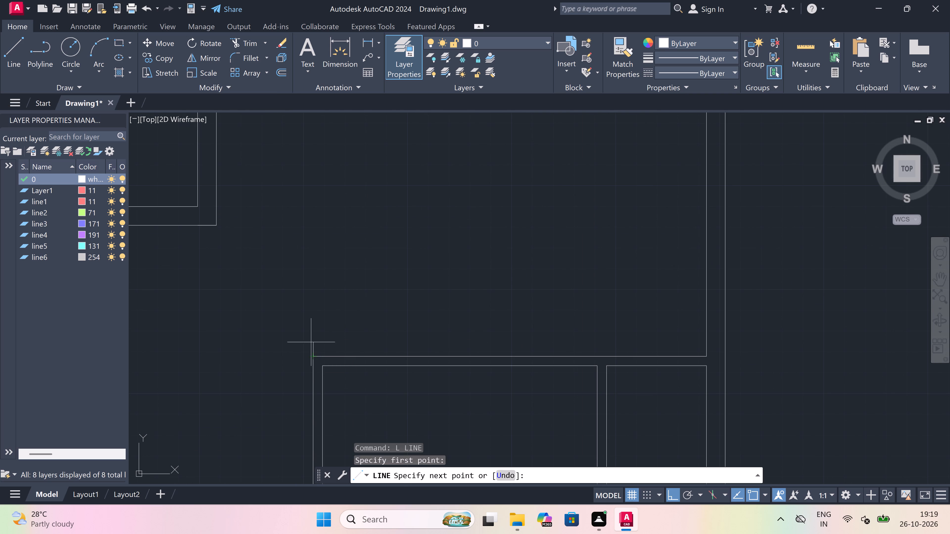
{"action": "scroll", "coordinate": [314, 285], "scroll_direction": "down", "scroll_amount": 3}
{"action": "scroll", "coordinate": [312, 234], "scroll_direction": "up", "scroll_amount": 5}
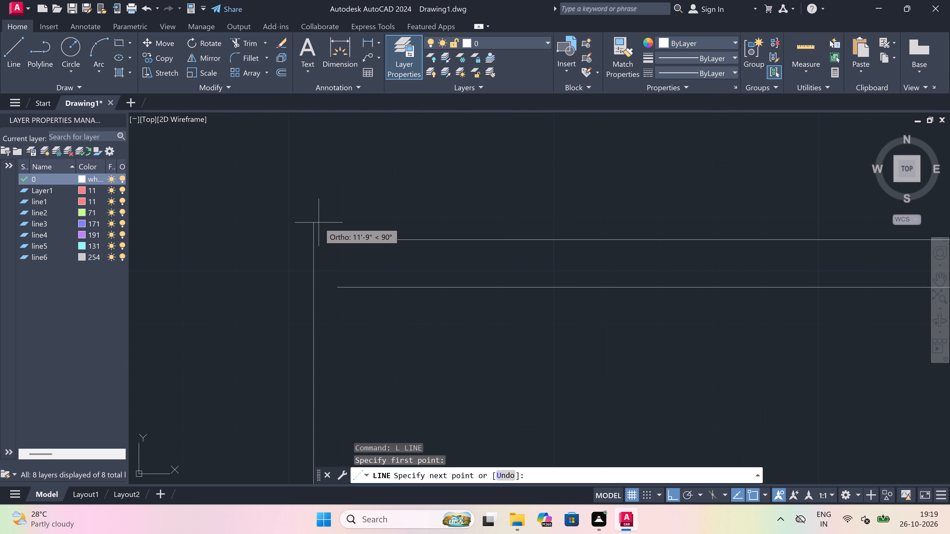
{"action": "scroll", "coordinate": [318, 235], "scroll_direction": "up", "scroll_amount": 1}
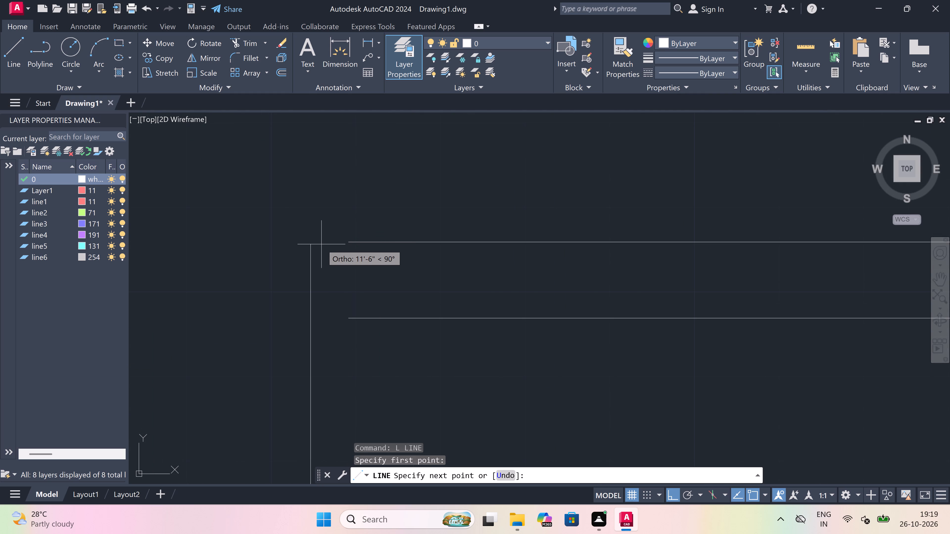
{"action": "scroll", "coordinate": [321, 244], "scroll_direction": "up", "scroll_amount": 1}
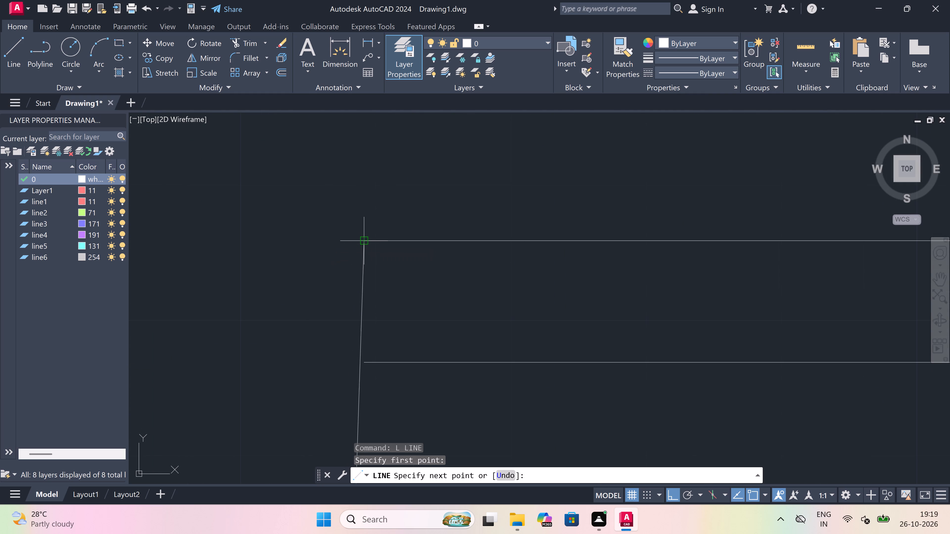
{"action": "left_click", "coordinate": [312, 238]}
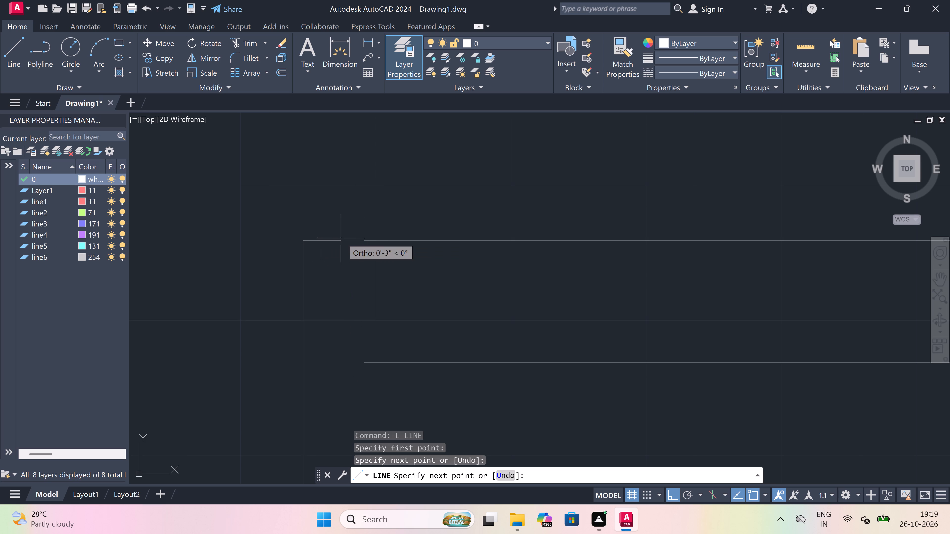
Continue the line 9" to the right along the new wall, and down to the lower-right room's top wall.
{"action": "key", "text": "9"}
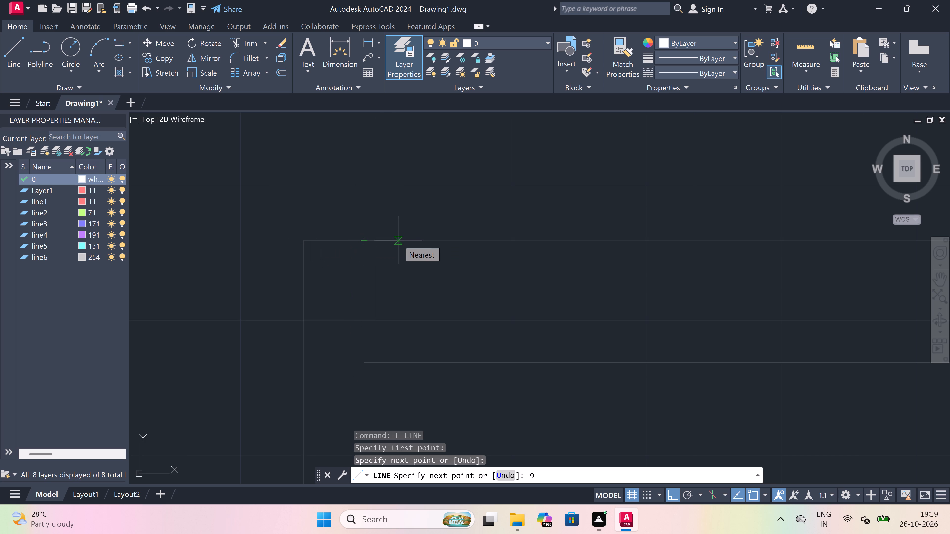
{"action": "key", "text": "shift+quotedbl"}
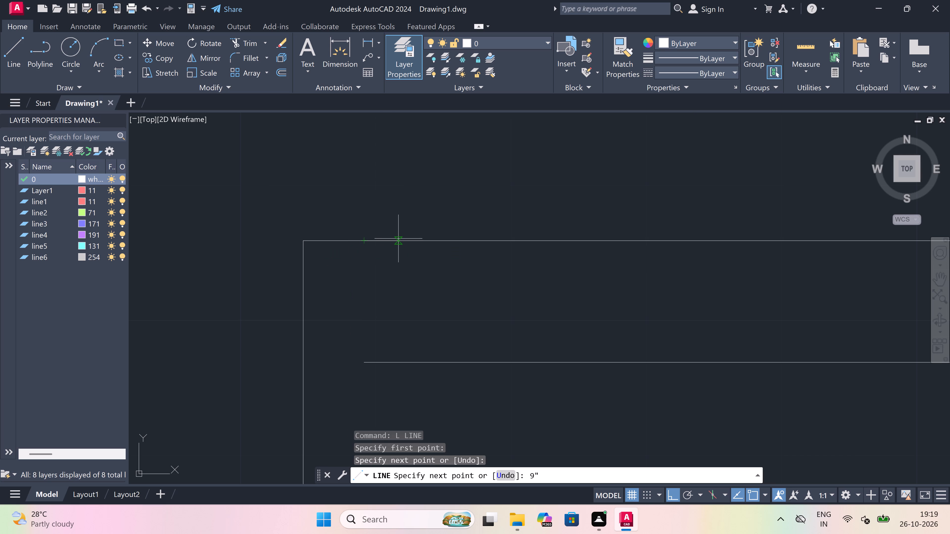
{"action": "key", "text": "space"}
{"action": "scroll", "coordinate": [398, 238], "scroll_direction": "down", "scroll_amount": 7}
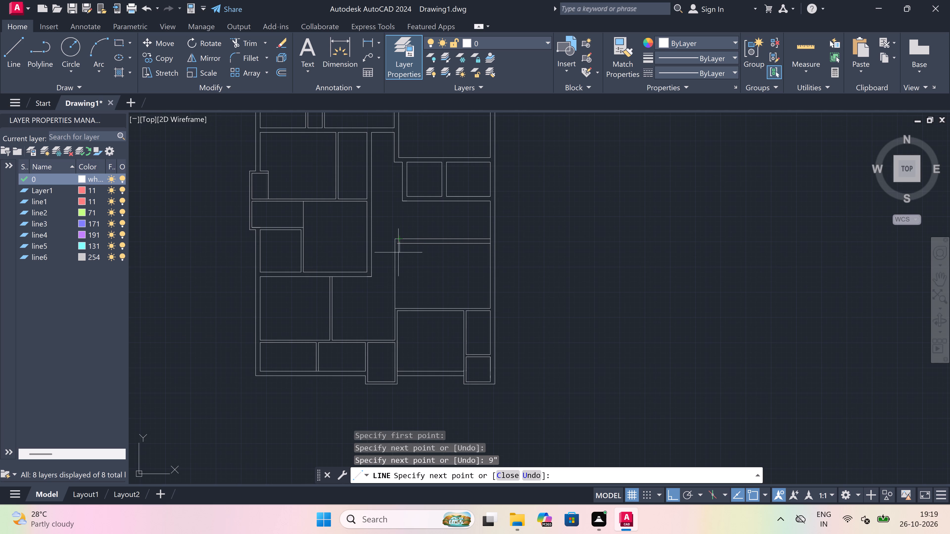
{"action": "scroll", "coordinate": [398, 298], "scroll_direction": "up", "scroll_amount": 3}
{"action": "left_click", "coordinate": [402, 338]}
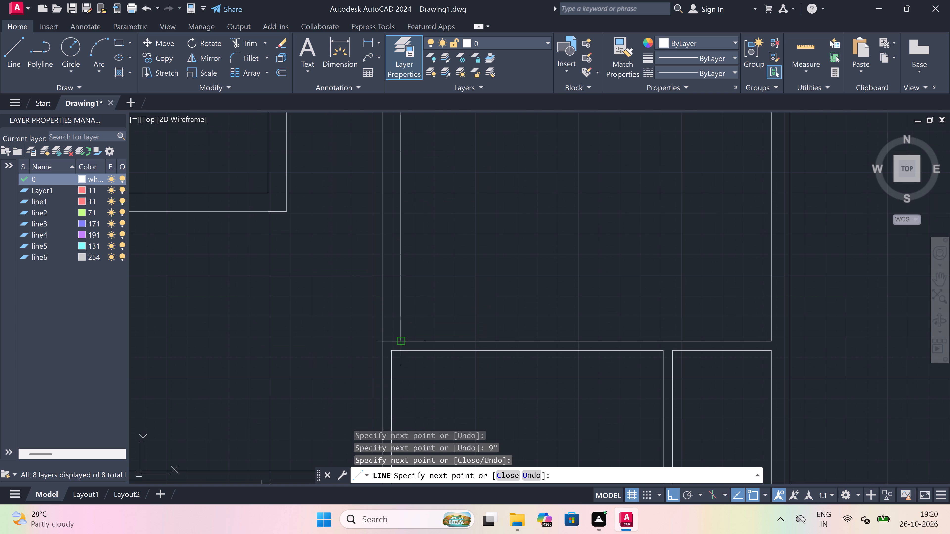
{"action": "key", "text": "Escape"}
Trim the upper line of the lower-right room's top wall across the new left wall's thickness.
{"action": "type", "text": "tr"}
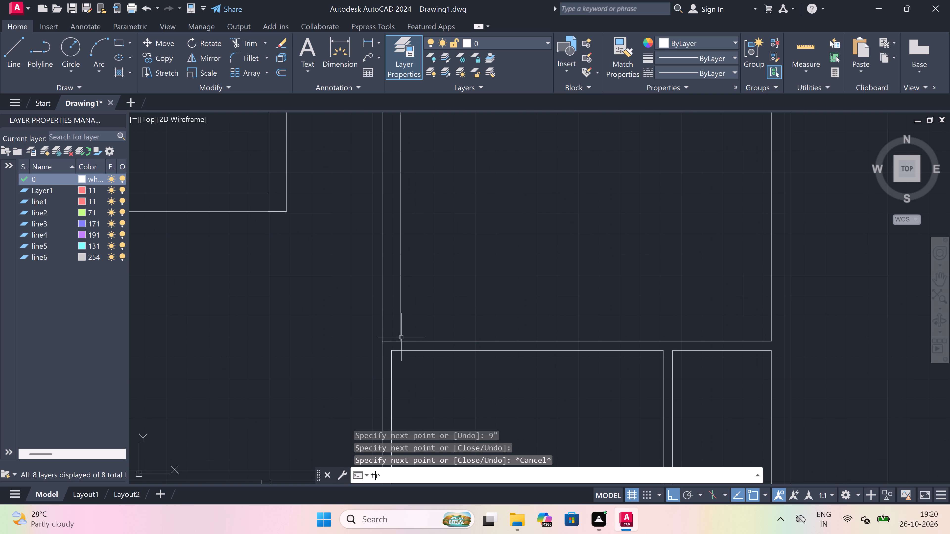
{"action": "key", "text": "space"}
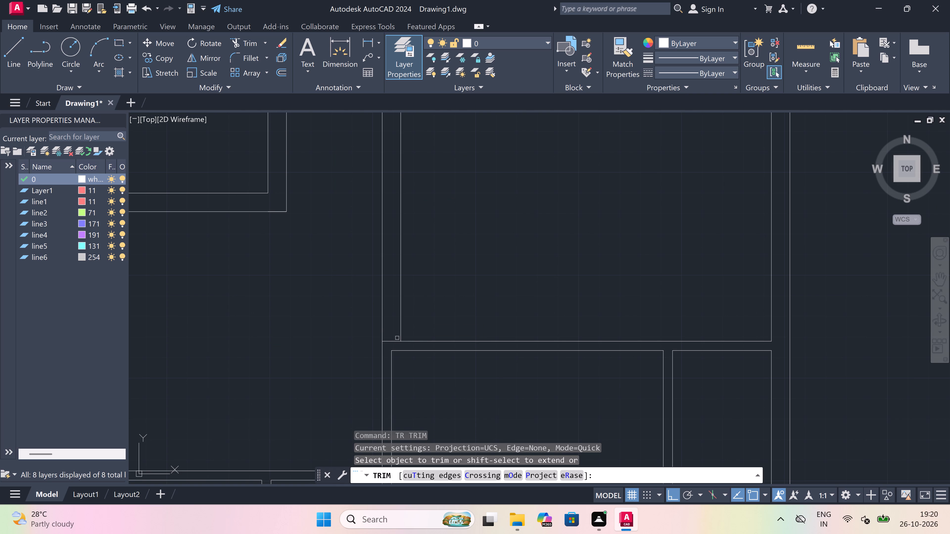
{"action": "left_click", "coordinate": [384, 342]}
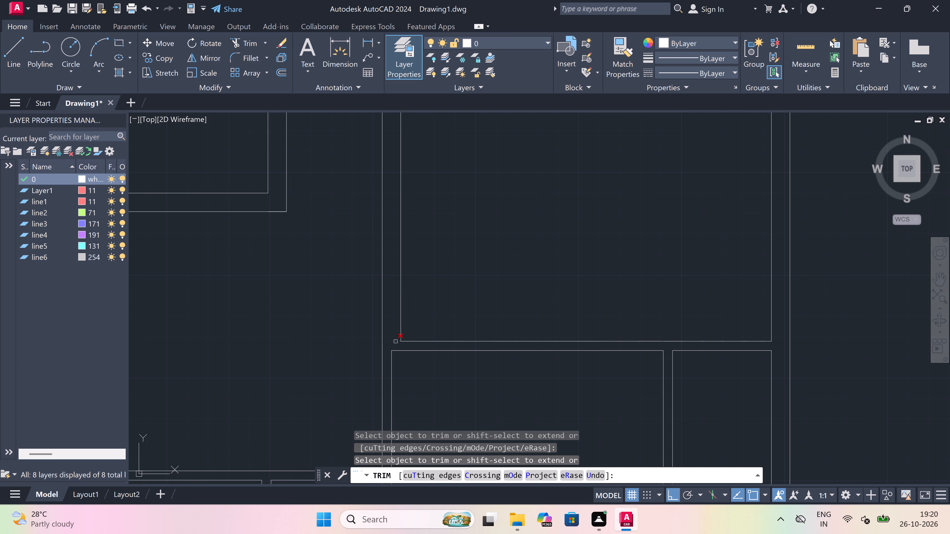
{"action": "left_click", "coordinate": [396, 341]}
Trim the overlapping line stubs inside the upper-left corner where the new horizontal and vertical walls meet.
{"action": "scroll", "coordinate": [396, 341], "scroll_direction": "down", "scroll_amount": 5}
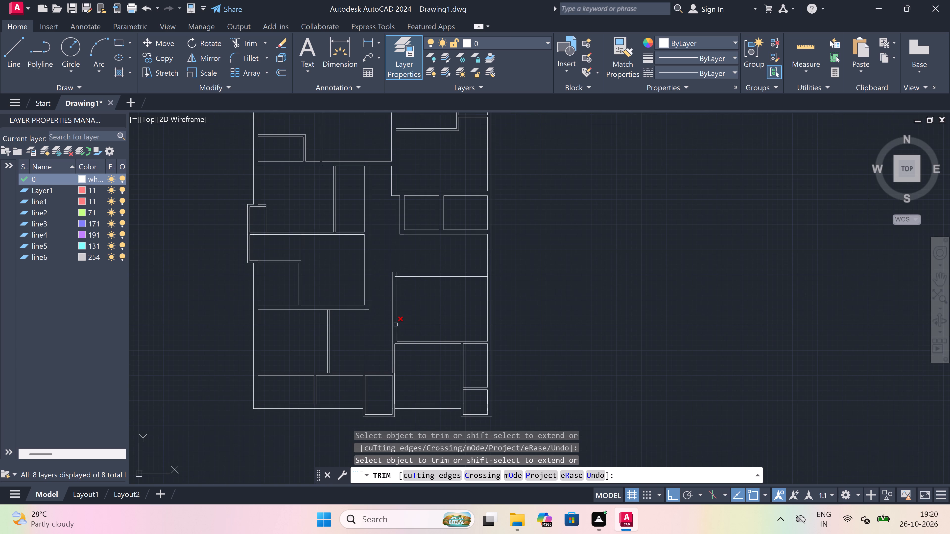
{"action": "scroll", "coordinate": [396, 303], "scroll_direction": "up", "scroll_amount": 6}
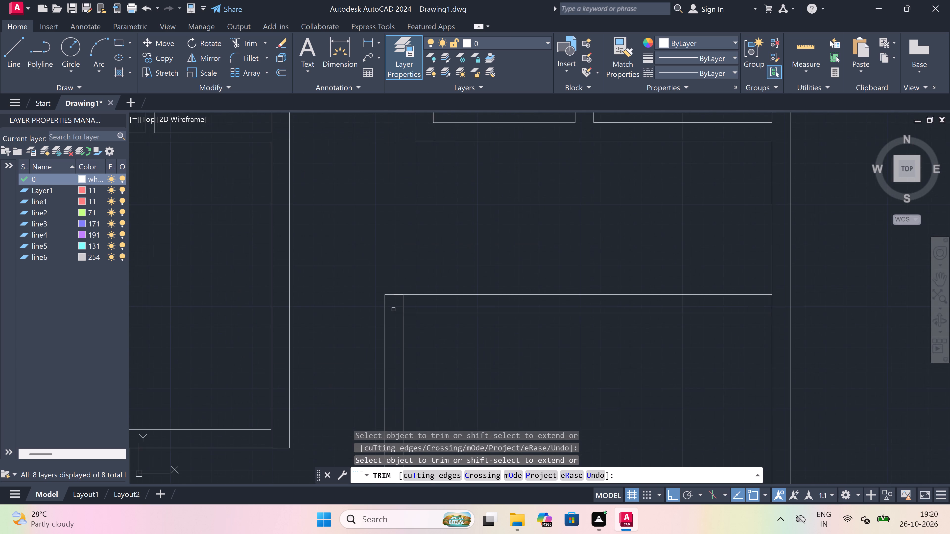
{"action": "scroll", "coordinate": [394, 309], "scroll_direction": "up", "scroll_amount": 3}
{"action": "left_click", "coordinate": [403, 316]}
{"action": "left_click", "coordinate": [399, 346]}
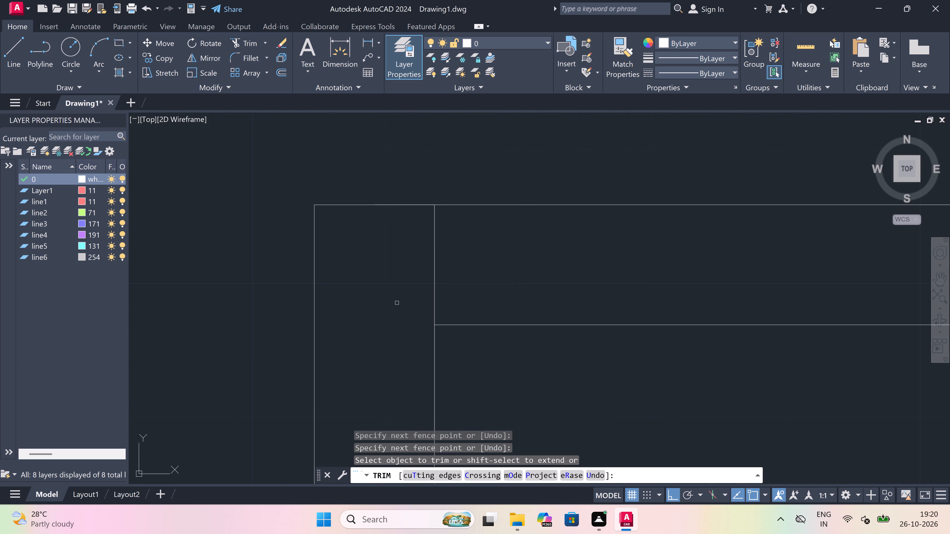
{"action": "left_click", "coordinate": [397, 303]}
{"action": "left_click_drag", "start_coordinate": [509, 297], "coordinate": [504, 296]}
Trim the right wall's inner line between the two lines of the new horizontal wall.
{"action": "scroll", "coordinate": [387, 292], "scroll_direction": "down", "scroll_amount": 5}
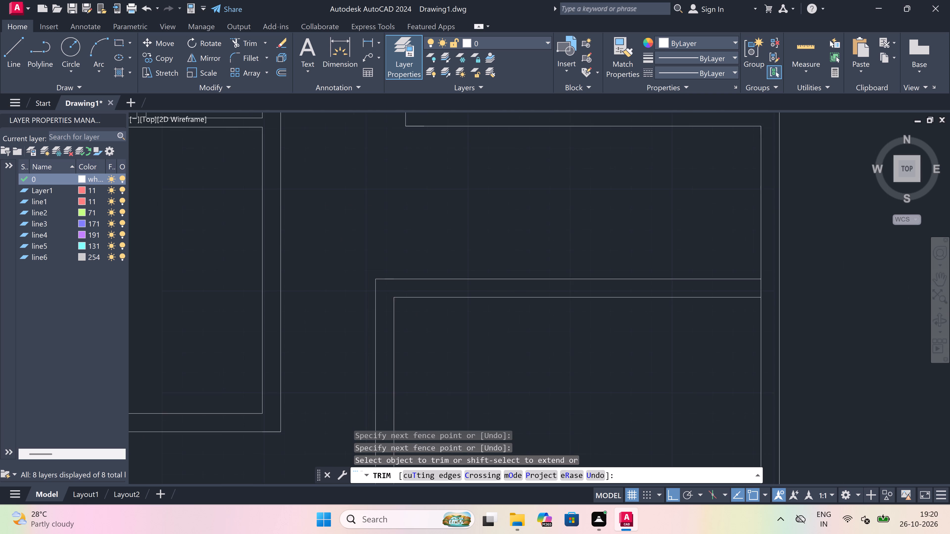
{"action": "scroll", "coordinate": [623, 289], "scroll_direction": "up", "scroll_amount": 2}
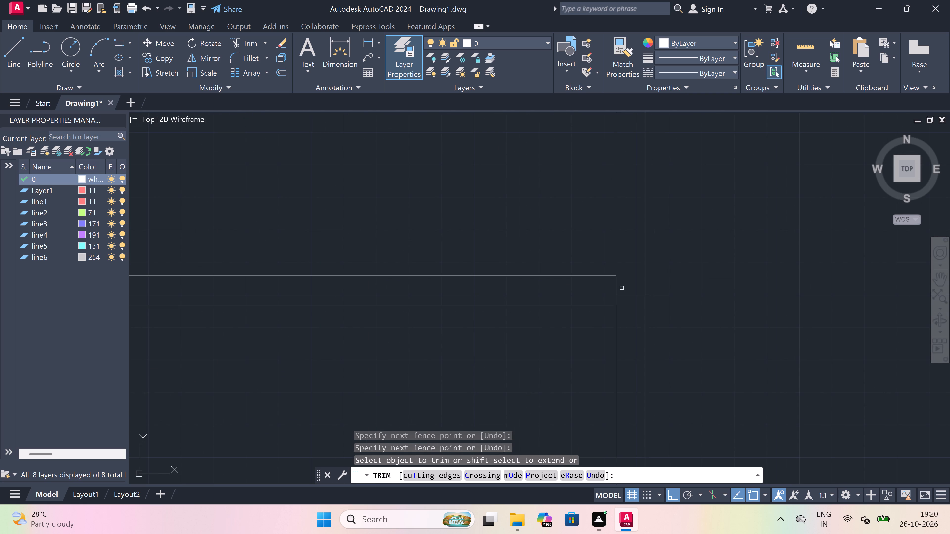
{"action": "left_click_drag", "start_coordinate": [622, 287], "coordinate": [619, 287]}
{"action": "left_click", "coordinate": [613, 287]}
{"action": "scroll", "coordinate": [493, 248], "scroll_direction": "down", "scroll_amount": 4}
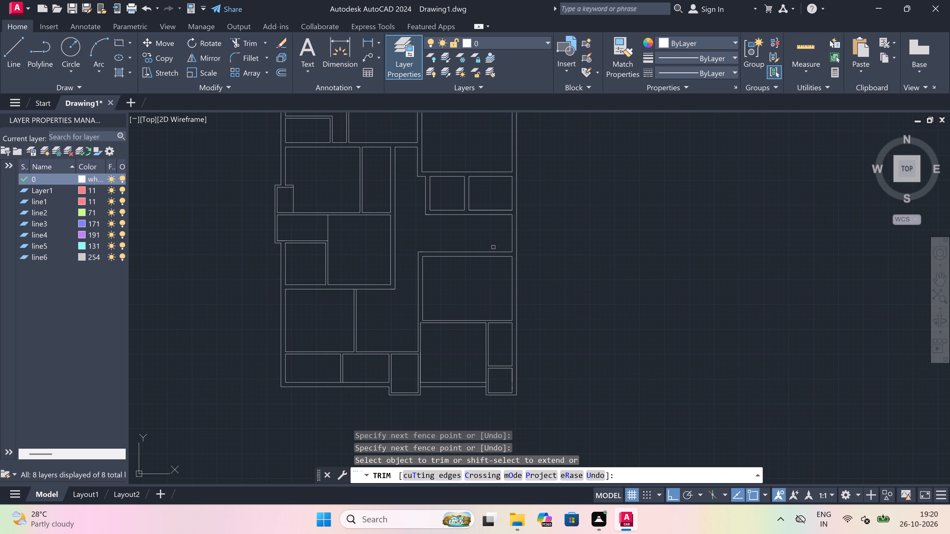
{"action": "scroll", "coordinate": [496, 255], "scroll_direction": "up", "scroll_amount": 3}
{"action": "scroll", "coordinate": [496, 255], "scroll_direction": "down", "scroll_amount": 3}
{"action": "scroll", "coordinate": [471, 233], "scroll_direction": "up", "scroll_amount": 2}
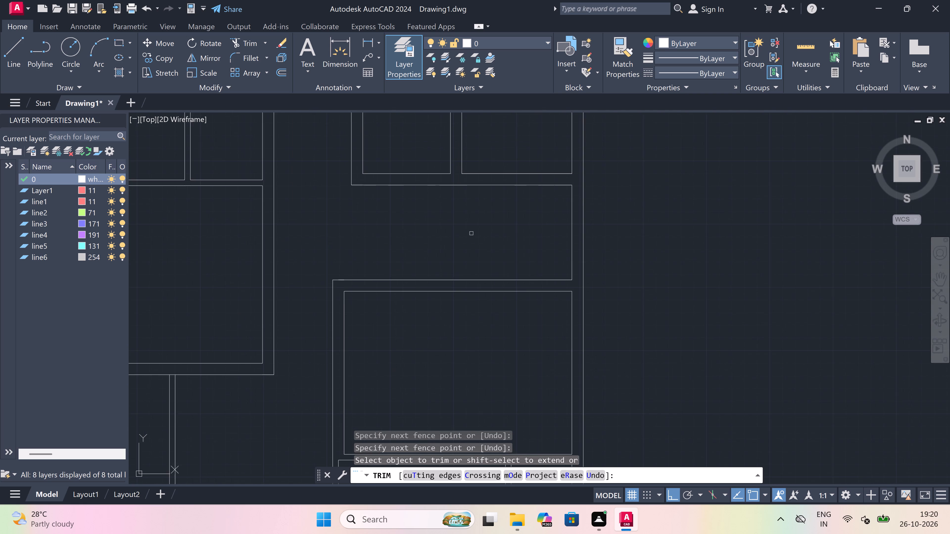
{"action": "scroll", "coordinate": [471, 233], "scroll_direction": "down", "scroll_amount": 2}
{"action": "scroll", "coordinate": [451, 227], "scroll_direction": "up", "scroll_amount": 3}
{"action": "key", "text": "Escape"}
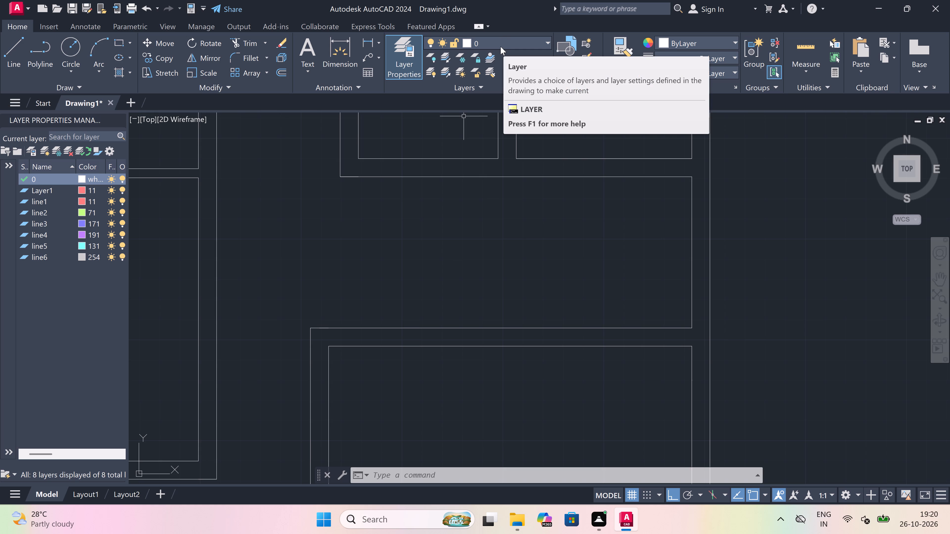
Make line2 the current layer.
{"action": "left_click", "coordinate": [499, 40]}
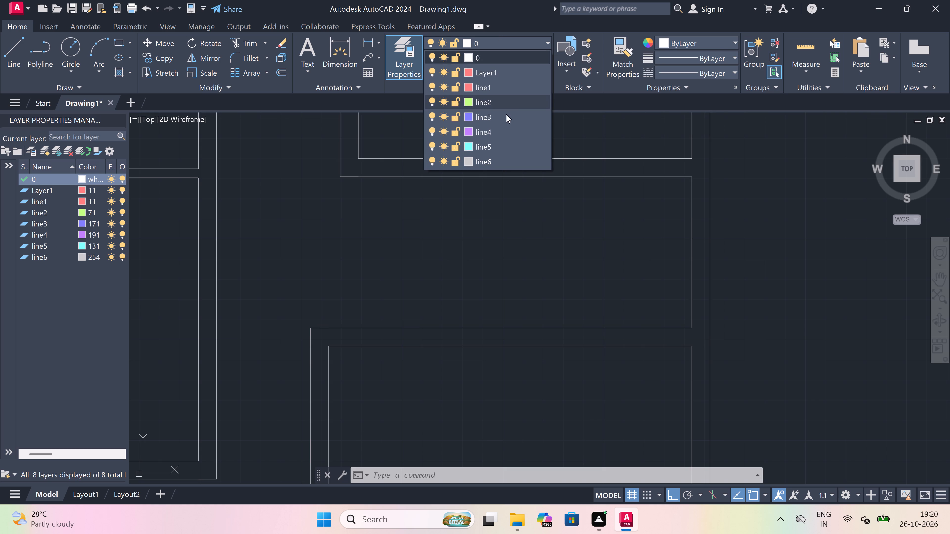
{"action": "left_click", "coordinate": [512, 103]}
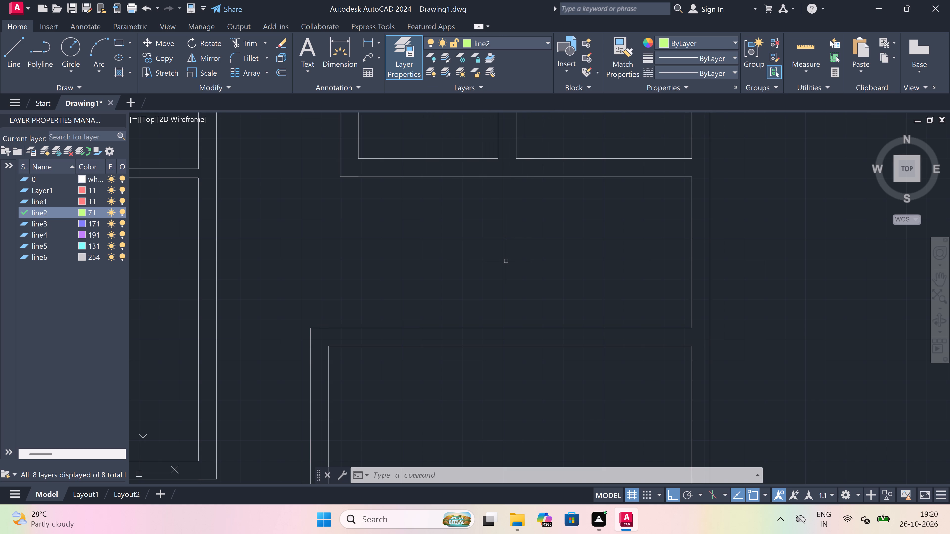
Make layer 0 the current layer.
{"action": "key", "text": "l"}
{"action": "key", "text": "space"}
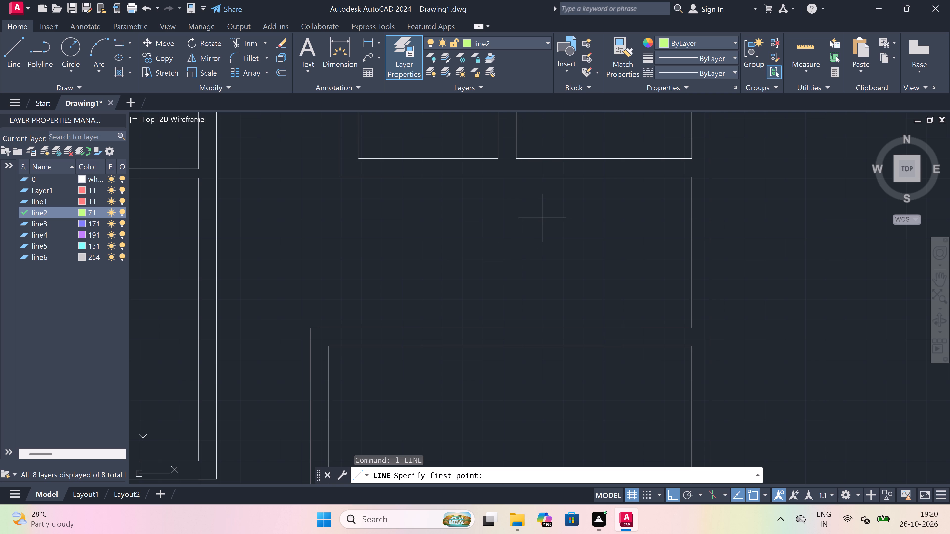
{"action": "scroll", "coordinate": [526, 239], "scroll_direction": "down", "scroll_amount": 3}
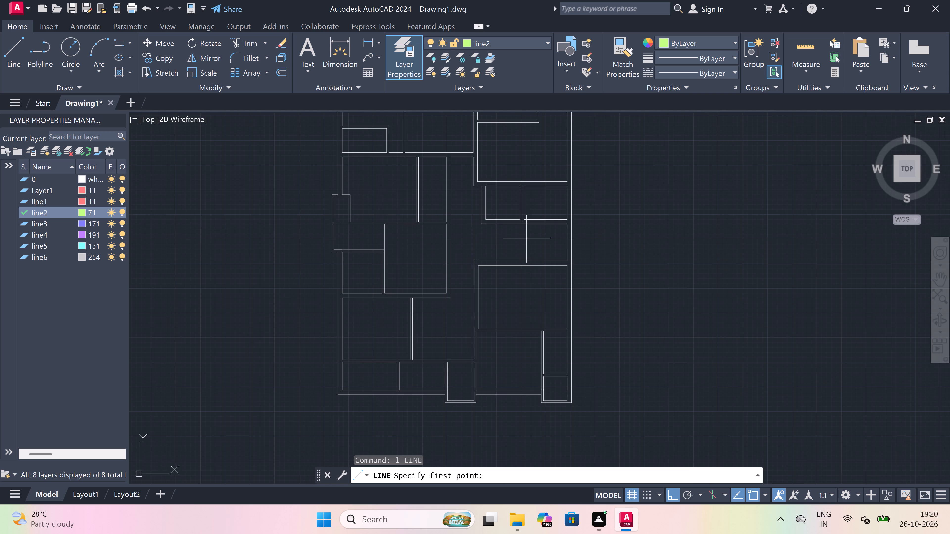
{"action": "scroll", "coordinate": [526, 239], "scroll_direction": "down", "scroll_amount": 3}
{"action": "scroll", "coordinate": [533, 233], "scroll_direction": "up", "scroll_amount": 3}
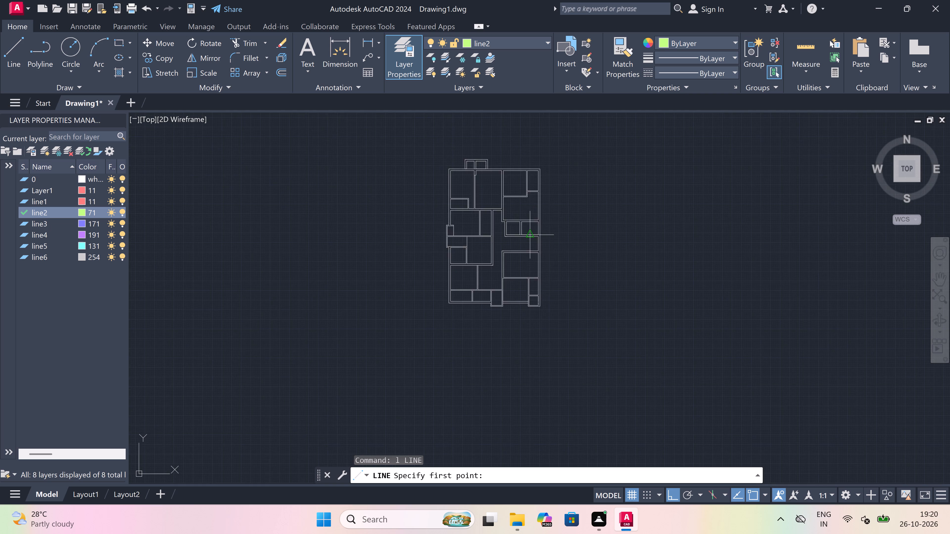
{"action": "scroll", "coordinate": [549, 217], "scroll_direction": "up", "scroll_amount": 3}
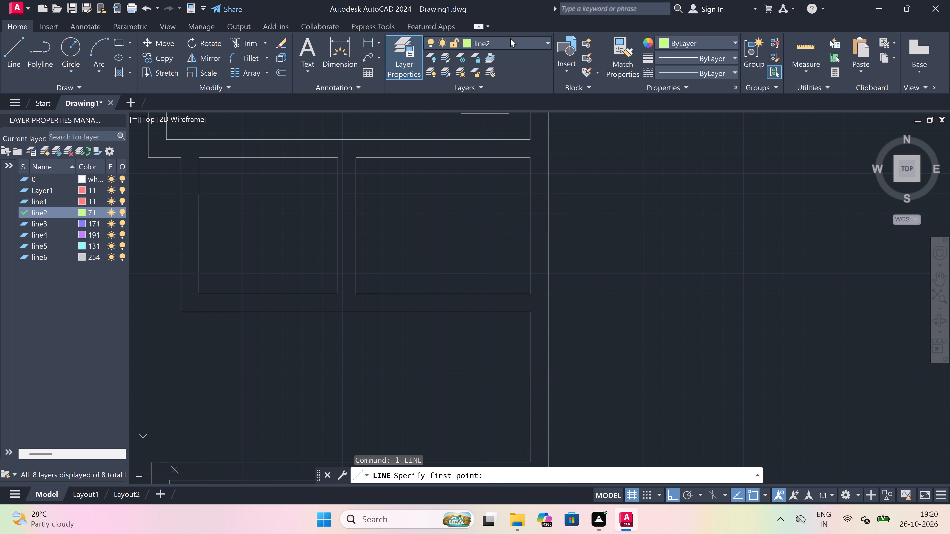
{"action": "left_click", "coordinate": [510, 39]}
{"action": "left_click_drag", "start_coordinate": [509, 56], "coordinate": [509, 59]}
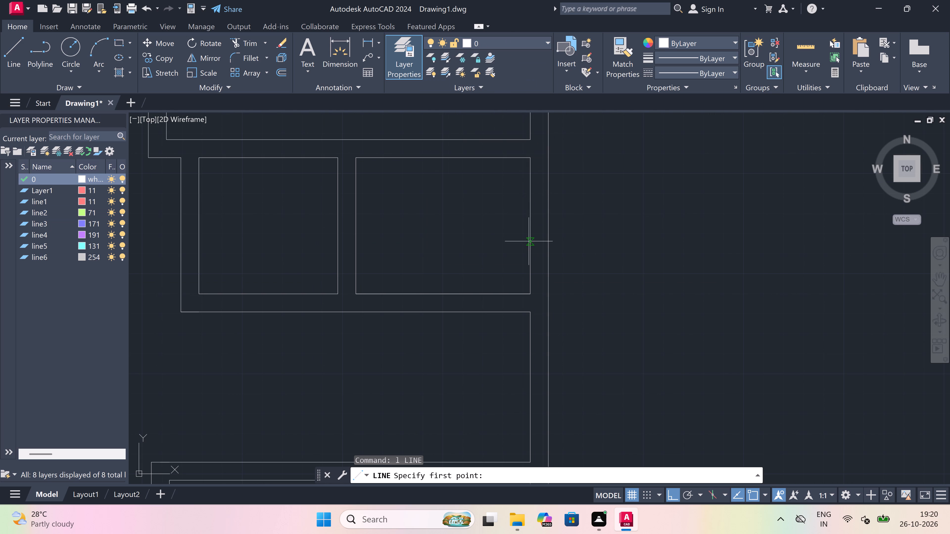
Draw the inner outline of a 1' projection beyond the outer right wall, from the upper room's lower-right corner to the small room's lower-right corner.
{"action": "left_click", "coordinate": [534, 133]}
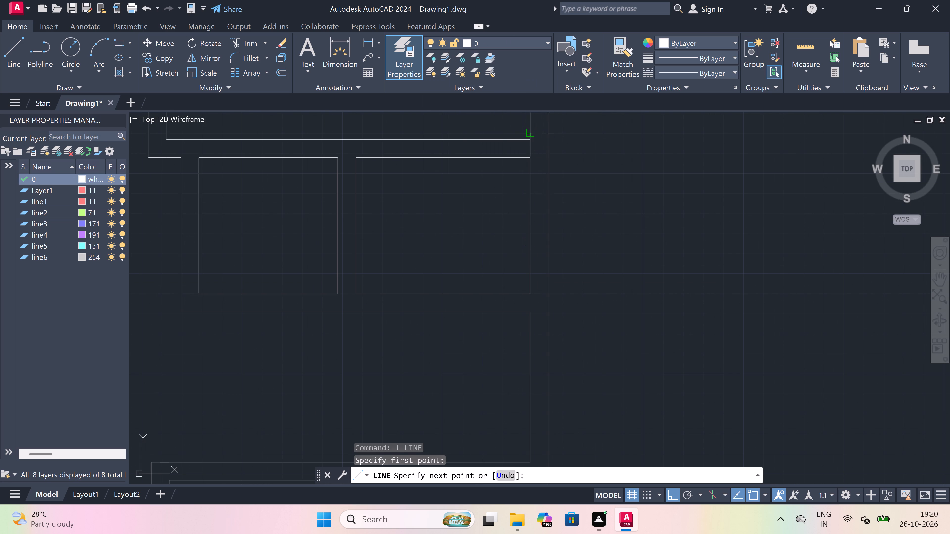
{"action": "key", "text": "Escape"}
{"action": "key", "text": "space"}
{"action": "left_click", "coordinate": [533, 138]}
{"action": "left_click", "coordinate": [549, 140]}
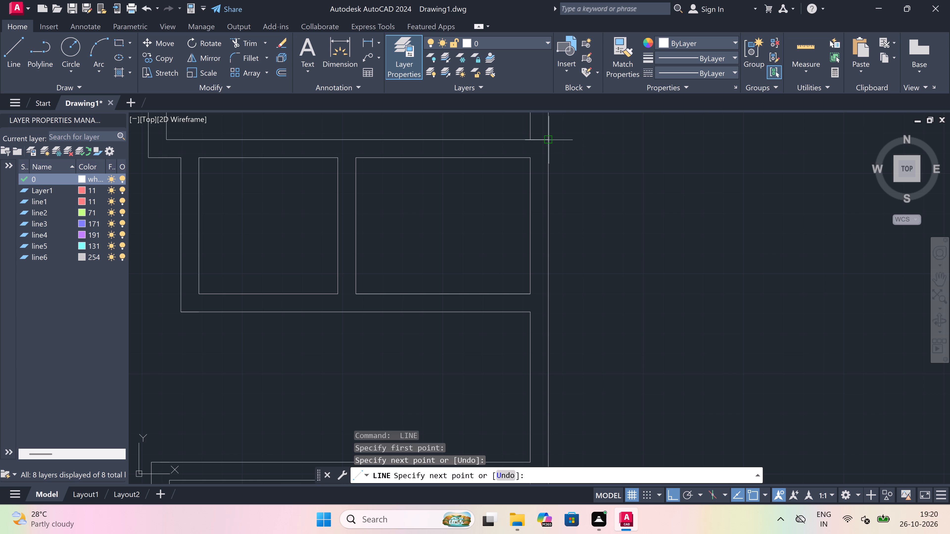
{"action": "type", "text": "1'"}
{"action": "key", "text": "space"}
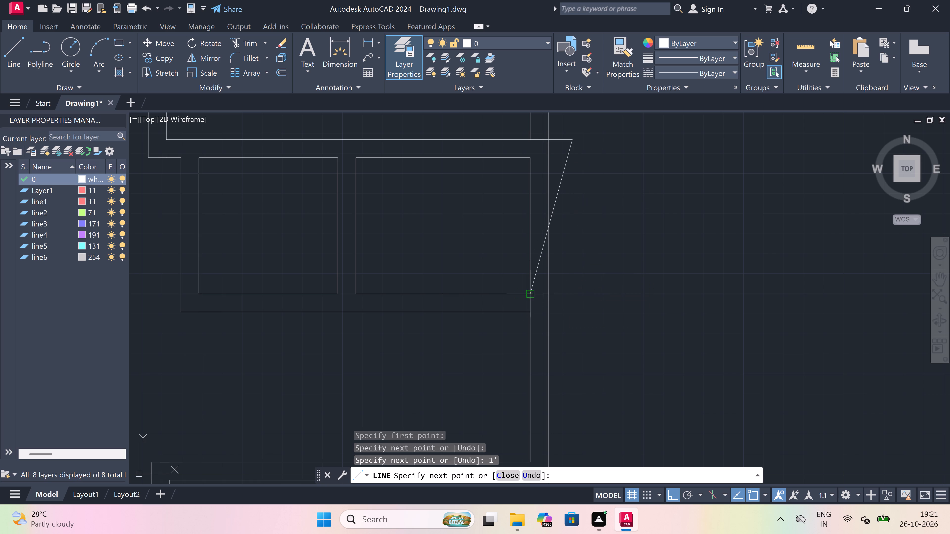
{"action": "left_click", "coordinate": [569, 291]}
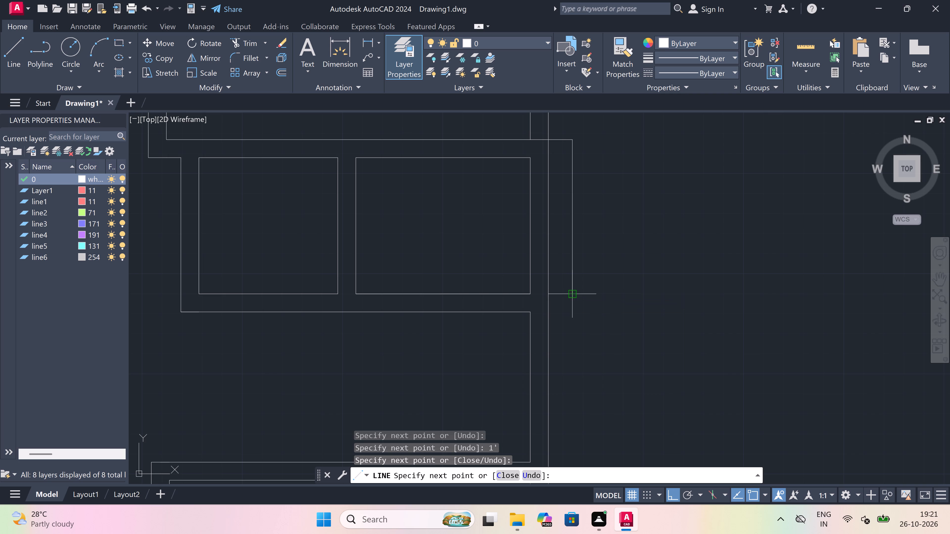
{"action": "left_click", "coordinate": [528, 292]}
{"action": "key", "text": "Escape"}
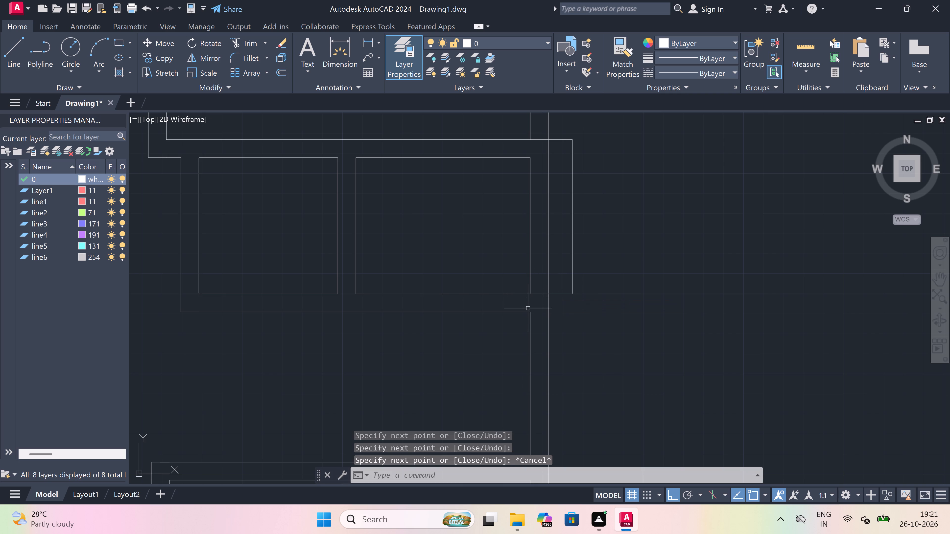
Draw the projection's outer outline from the bottom wall's lower line, 4.5" beyond the inner outline, 9" above its top and back to the wall.
{"action": "key", "text": "space"}
{"action": "left_click", "coordinate": [529, 311]}
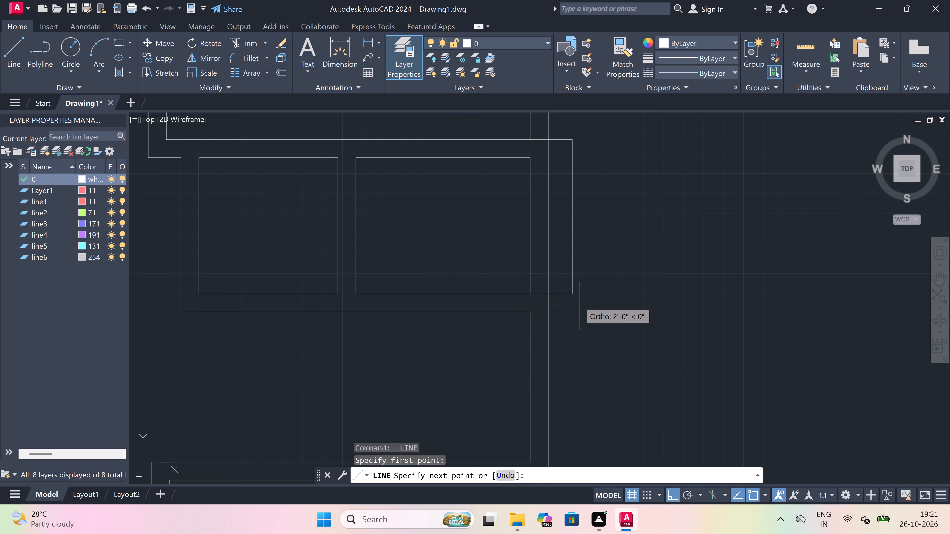
{"action": "left_click", "coordinate": [577, 316]}
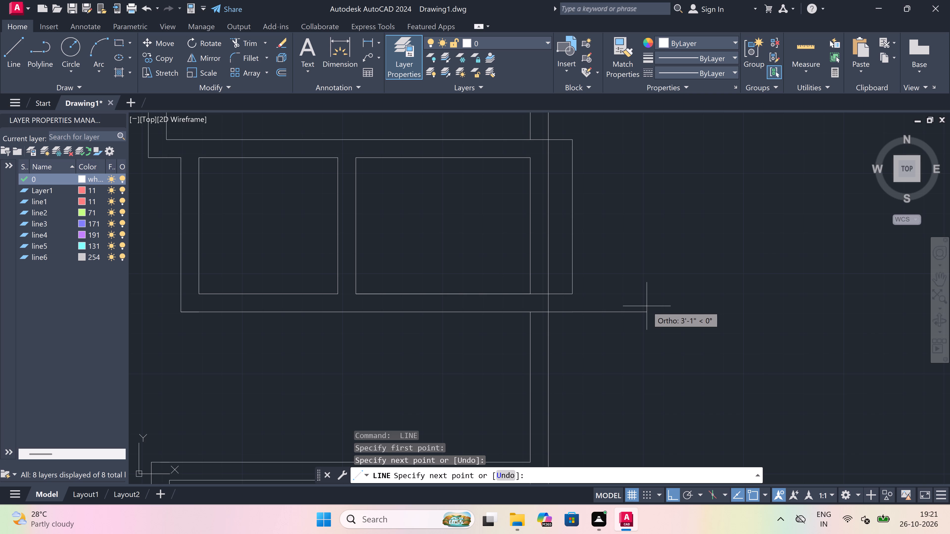
{"action": "type", "text": "4.5\""}
{"action": "key", "text": "space"}
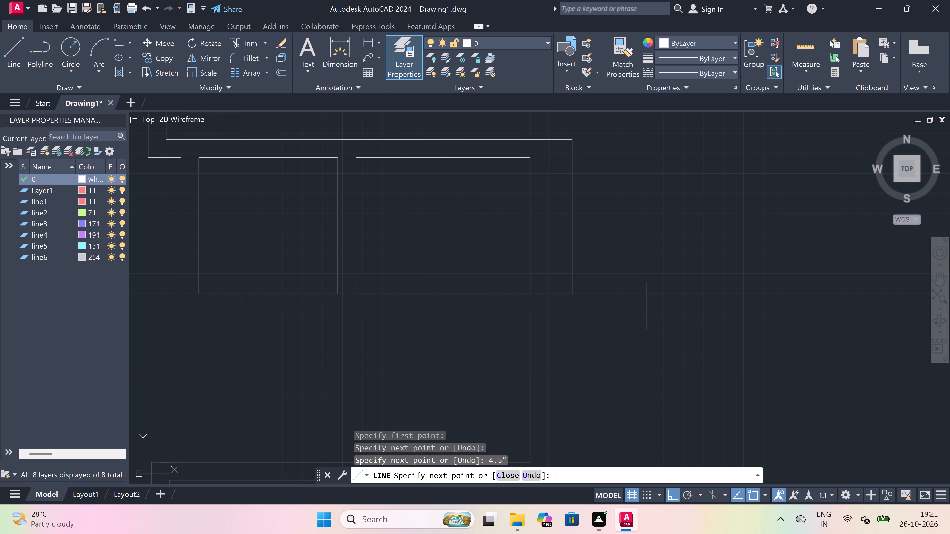
{"action": "scroll", "coordinate": [646, 306], "scroll_direction": "down", "scroll_amount": 2}
{"action": "scroll", "coordinate": [610, 228], "scroll_direction": "up", "scroll_amount": 2}
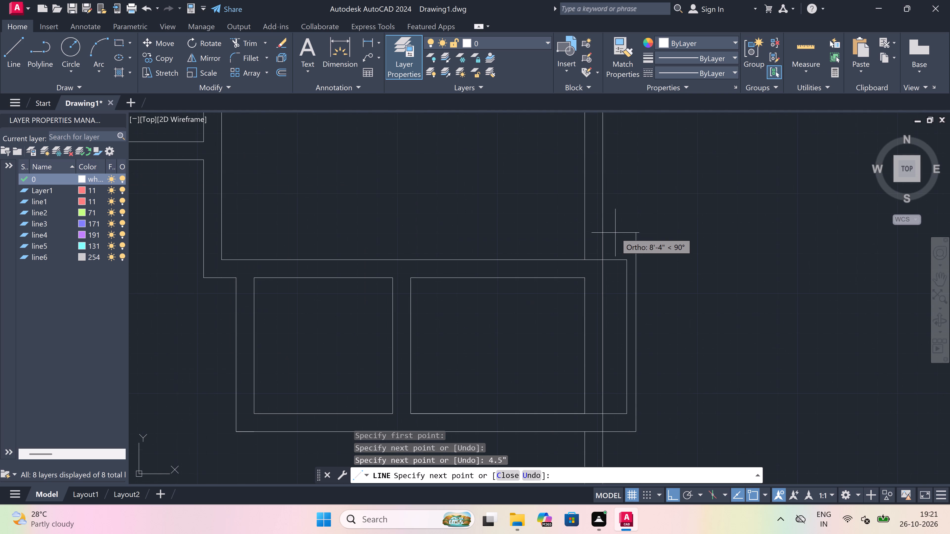
{"action": "scroll", "coordinate": [617, 238], "scroll_direction": "up", "scroll_amount": 1}
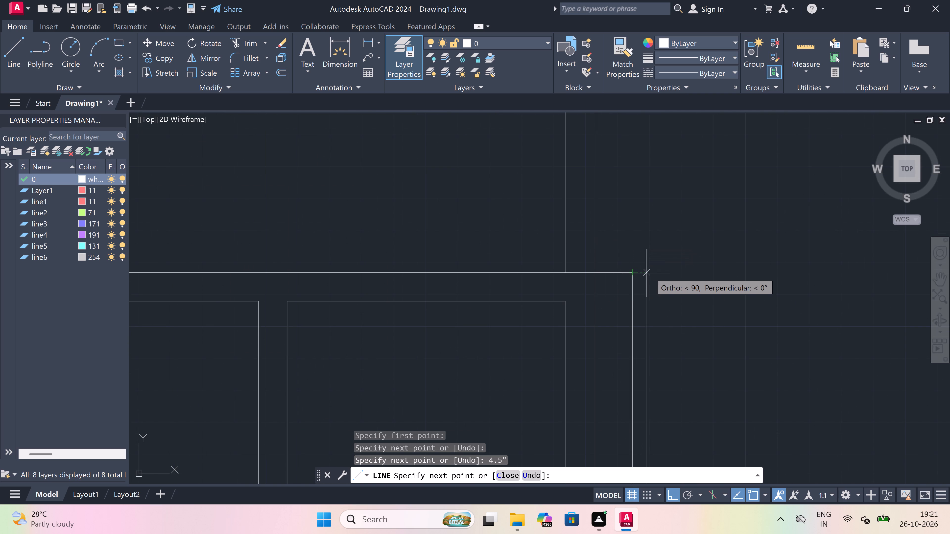
{"action": "left_click_drag", "start_coordinate": [650, 272], "coordinate": [649, 266]}
{"action": "scroll", "coordinate": [642, 242], "scroll_direction": "up", "scroll_amount": 1}
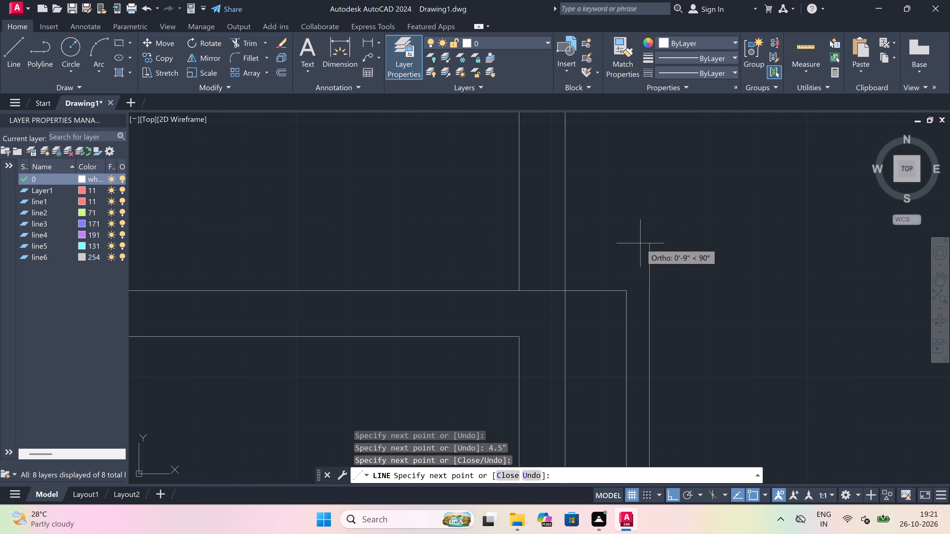
{"action": "type", "text": "9\""}
{"action": "key", "text": "space"}
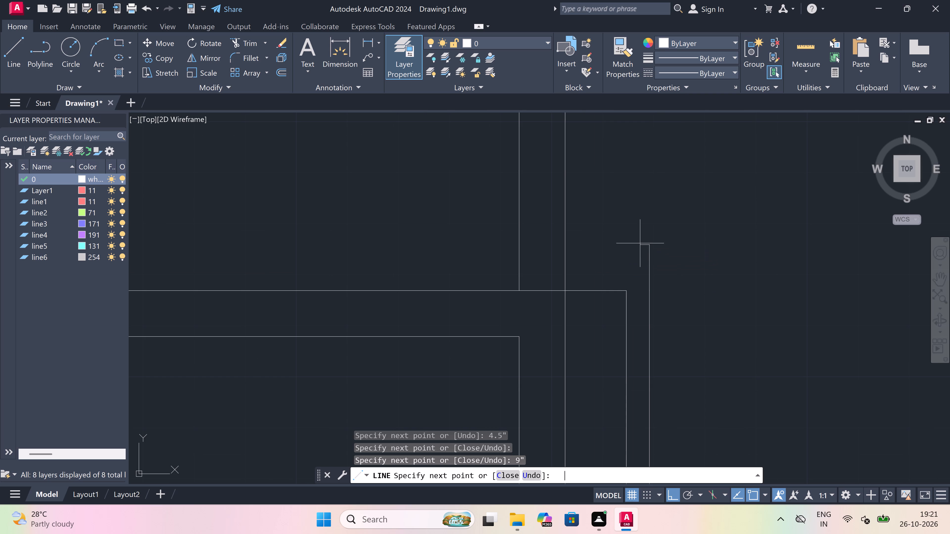
{"action": "left_click", "coordinate": [564, 247]}
{"action": "key", "text": "Escape"}
Trim both lines of the original right wall where they cross the enlarged small room.
{"action": "type", "text": "tr"}
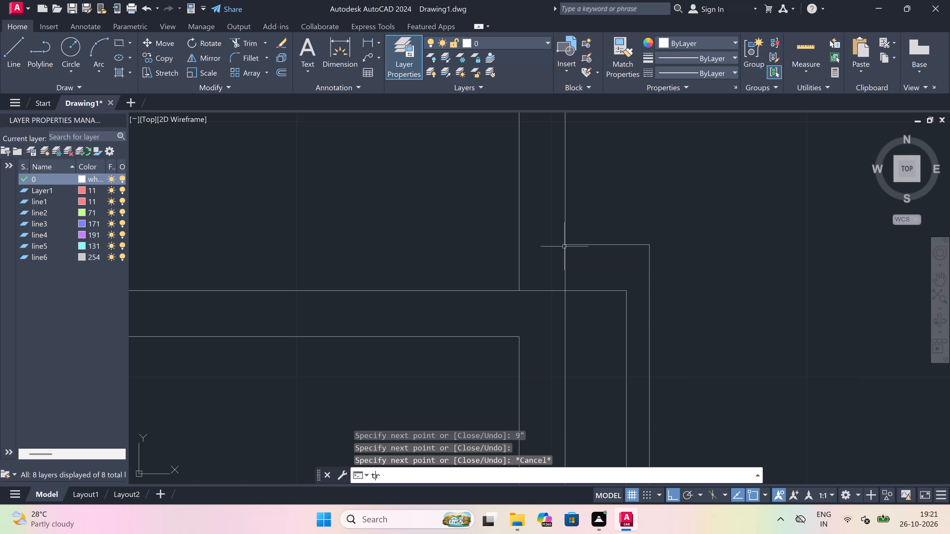
{"action": "key", "text": "space"}
{"action": "scroll", "coordinate": [564, 246], "scroll_direction": "down", "scroll_amount": 2}
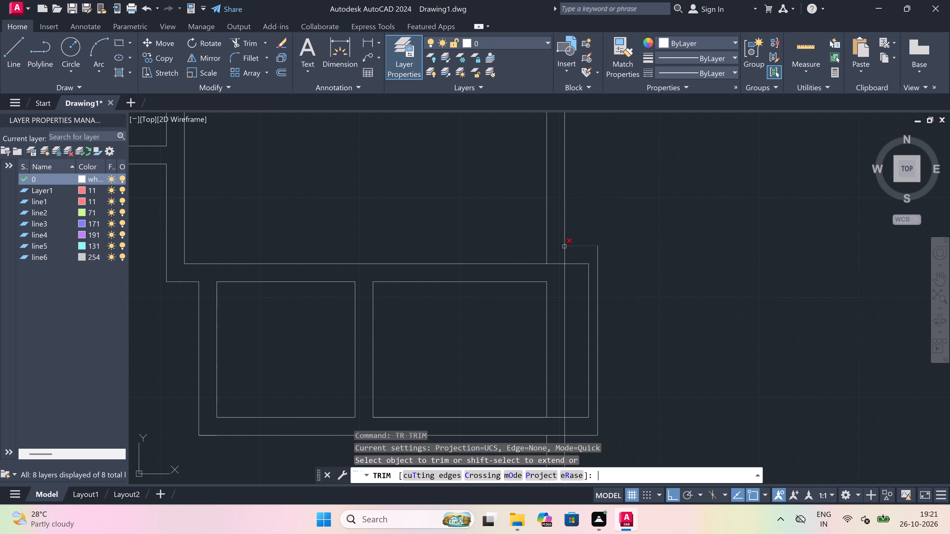
{"action": "scroll", "coordinate": [564, 265], "scroll_direction": "up", "scroll_amount": 2}
{"action": "scroll", "coordinate": [564, 265], "scroll_direction": "down", "scroll_amount": 2}
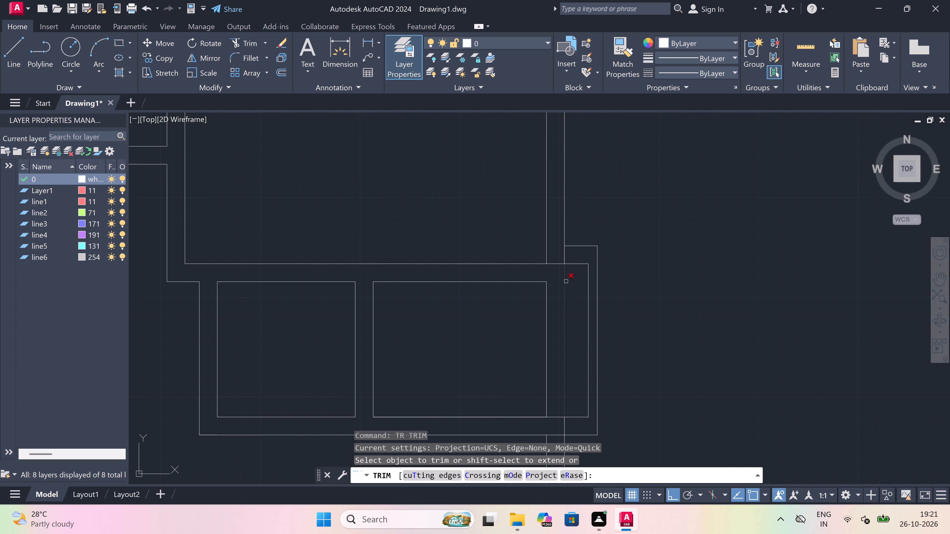
{"action": "scroll", "coordinate": [566, 280], "scroll_direction": "down", "scroll_amount": 1}
{"action": "scroll", "coordinate": [565, 282], "scroll_direction": "up", "scroll_amount": 1}
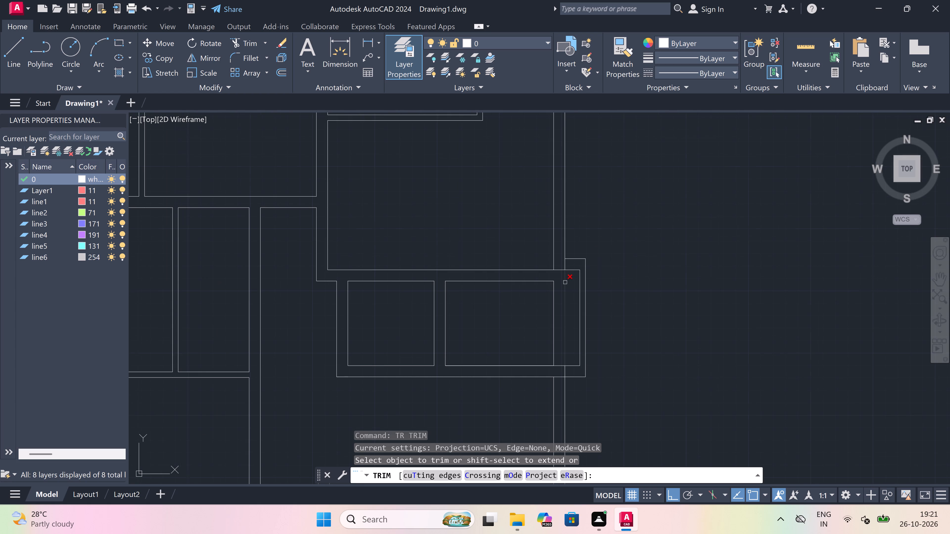
{"action": "left_click", "coordinate": [568, 296]}
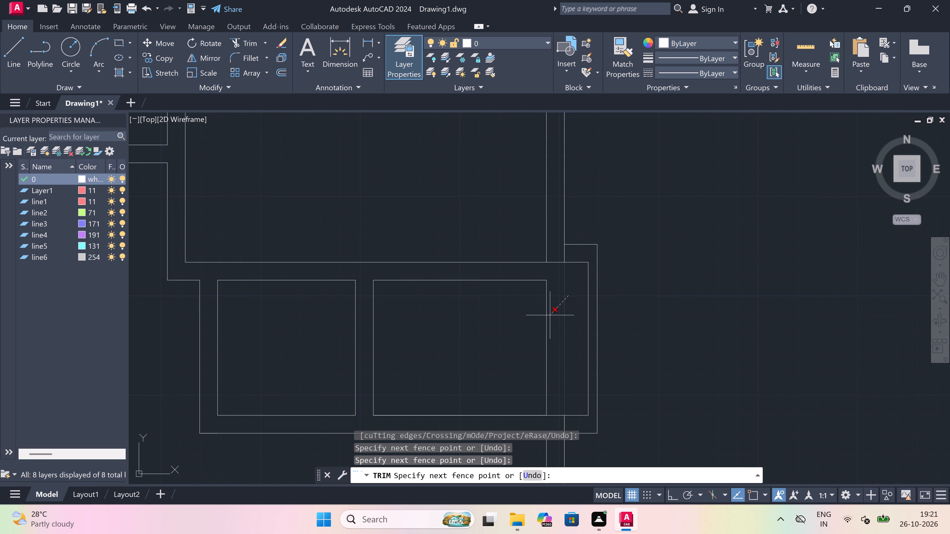
{"action": "left_click", "coordinate": [550, 314]}
{"action": "left_click", "coordinate": [550, 312]}
{"action": "left_click", "coordinate": [535, 313]}
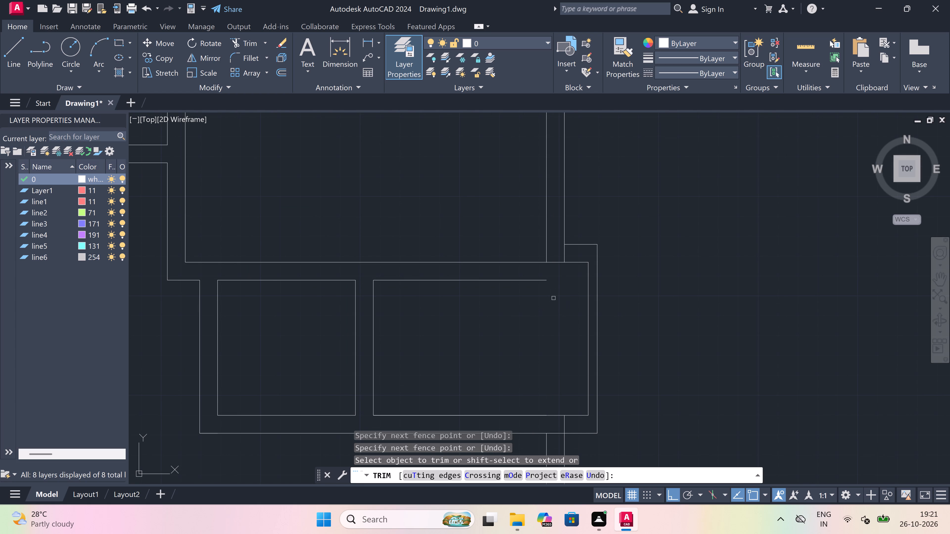
Trim the projection's inner top line beyond the right wall and across that wall's thickness.
{"action": "scroll", "coordinate": [575, 262], "scroll_direction": "up", "scroll_amount": 2}
{"action": "left_click", "coordinate": [575, 261]}
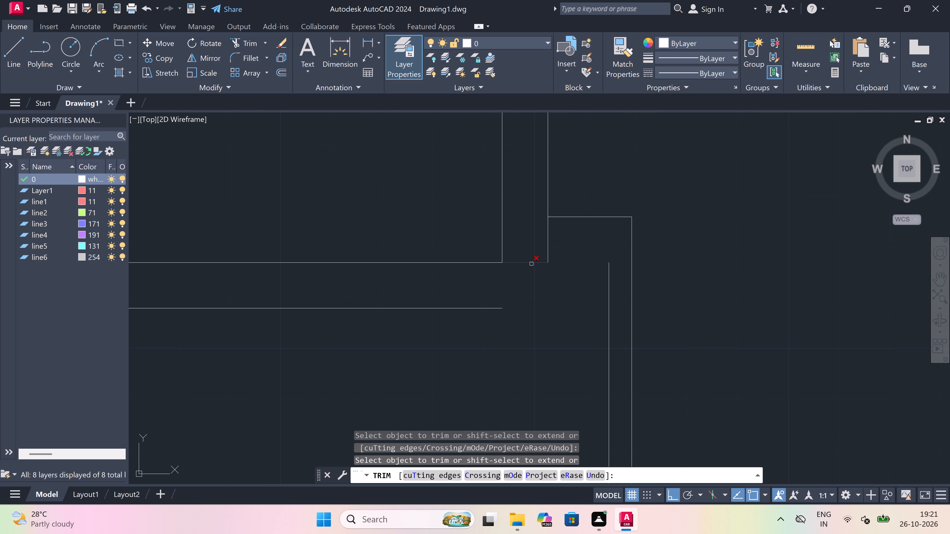
{"action": "left_click", "coordinate": [531, 264]}
{"action": "key", "text": "Escape"}
Extend the small room's top line to the projection's inner vertical line, and the right wall's outer line down to that top line.
{"action": "type", "text": "ex"}
{"action": "key", "text": "space"}
{"action": "left_click", "coordinate": [500, 292]}
{"action": "left_click", "coordinate": [474, 351]}
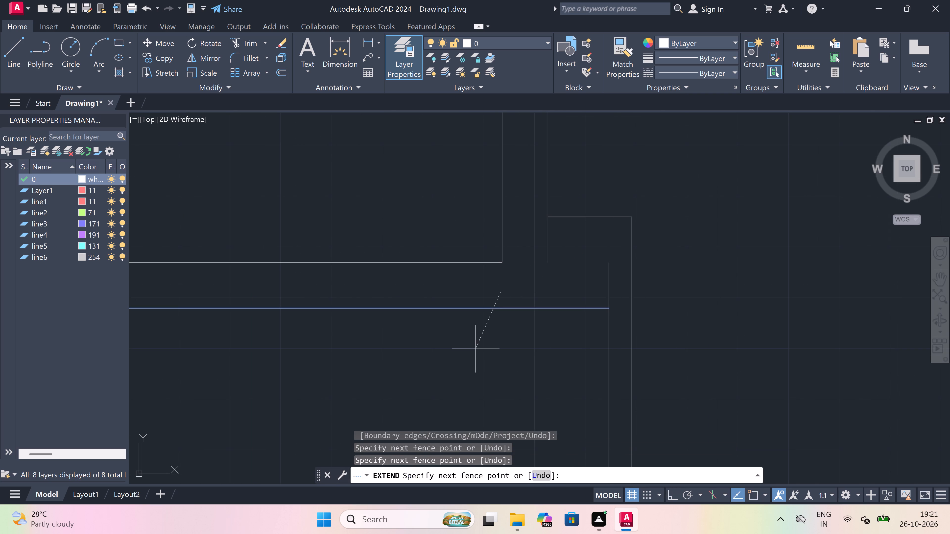
{"action": "left_click", "coordinate": [538, 250]}
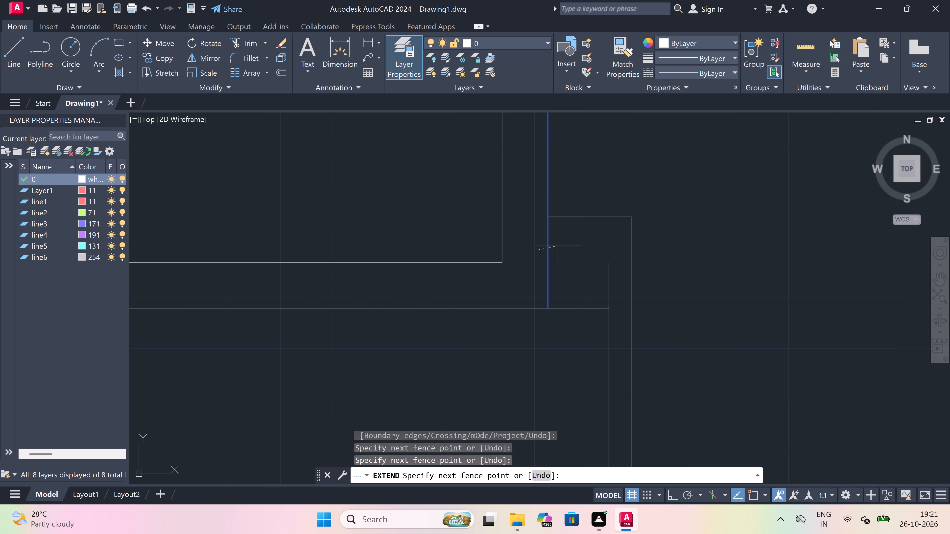
{"action": "left_click", "coordinate": [557, 245]}
{"action": "key", "text": "Escape"}
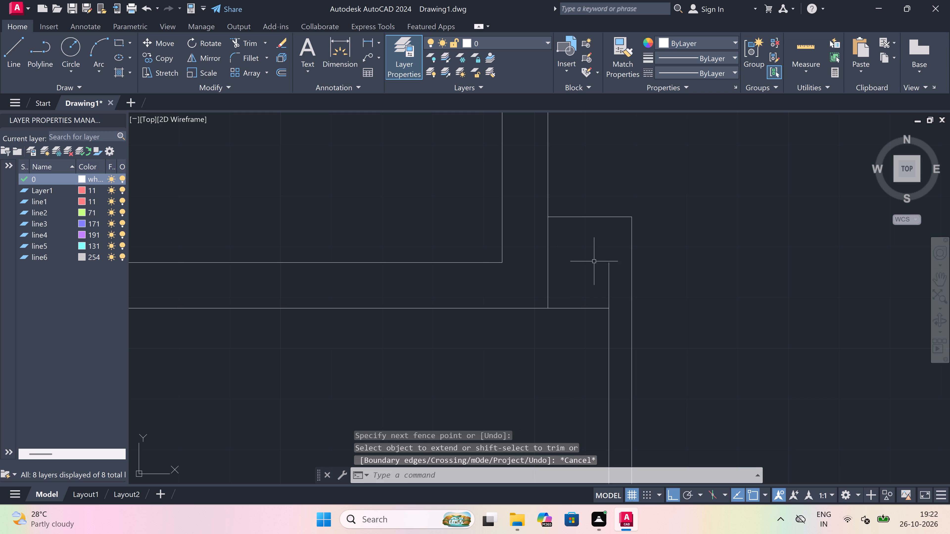
Trim the inner vertical stub above the room's top line and the right wall's outer line below the projection's top edge.
{"action": "type", "text": "tr"}
{"action": "key", "text": "space"}
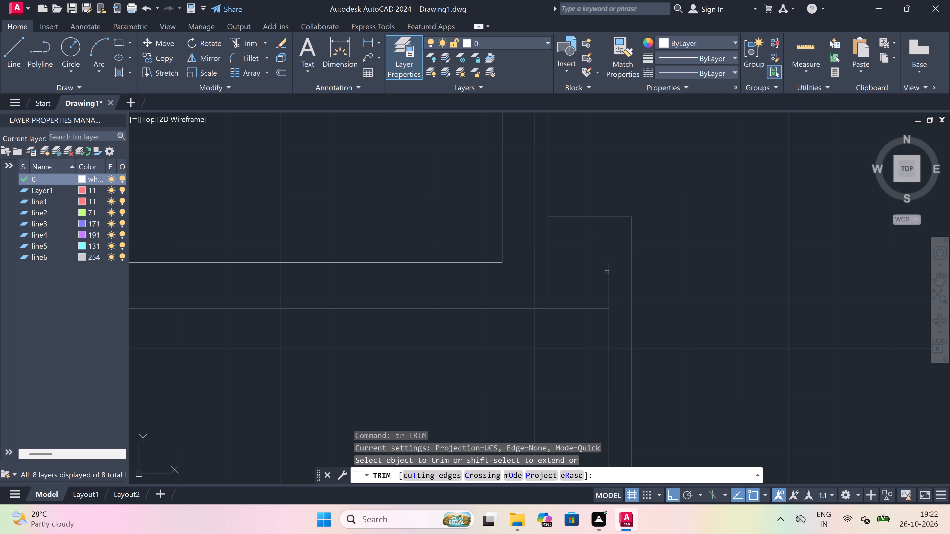
{"action": "left_click", "coordinate": [612, 279]}
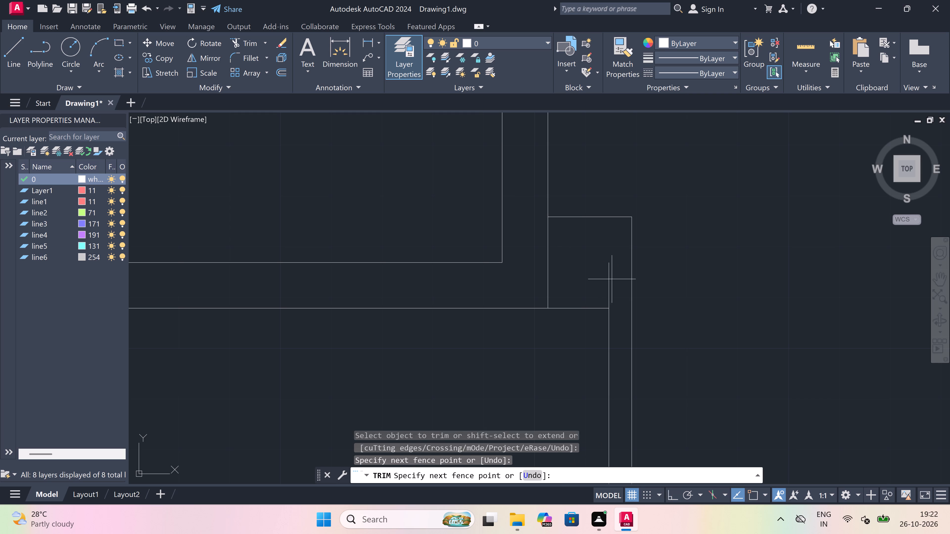
{"action": "left_click", "coordinate": [605, 286]}
{"action": "left_click", "coordinate": [536, 282]}
{"action": "left_click", "coordinate": [573, 273]}
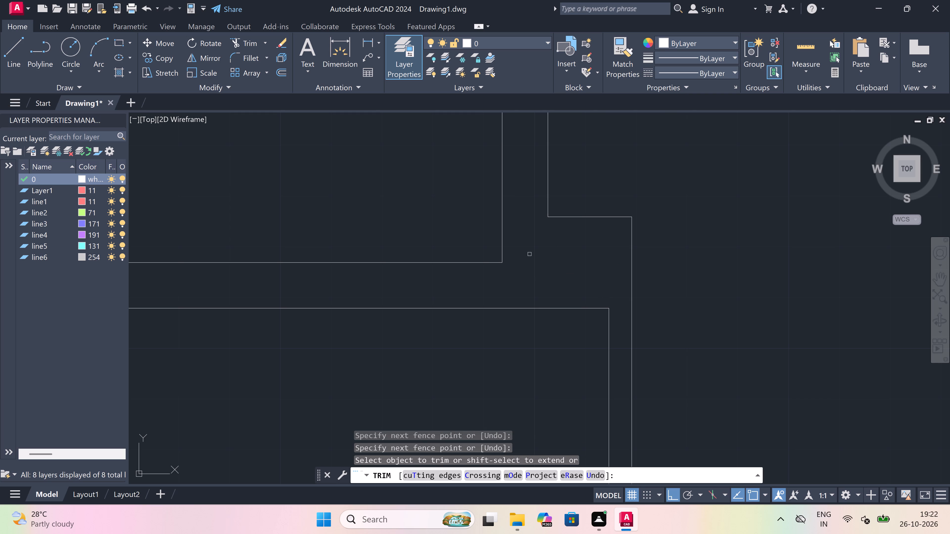
Trim the right wall's outer line inside the projection's bottom wall and the bottom wall's lower line across the right wall's thickness.
{"action": "scroll", "coordinate": [529, 254], "scroll_direction": "down", "scroll_amount": 5}
{"action": "scroll", "coordinate": [530, 272], "scroll_direction": "up", "scroll_amount": 2}
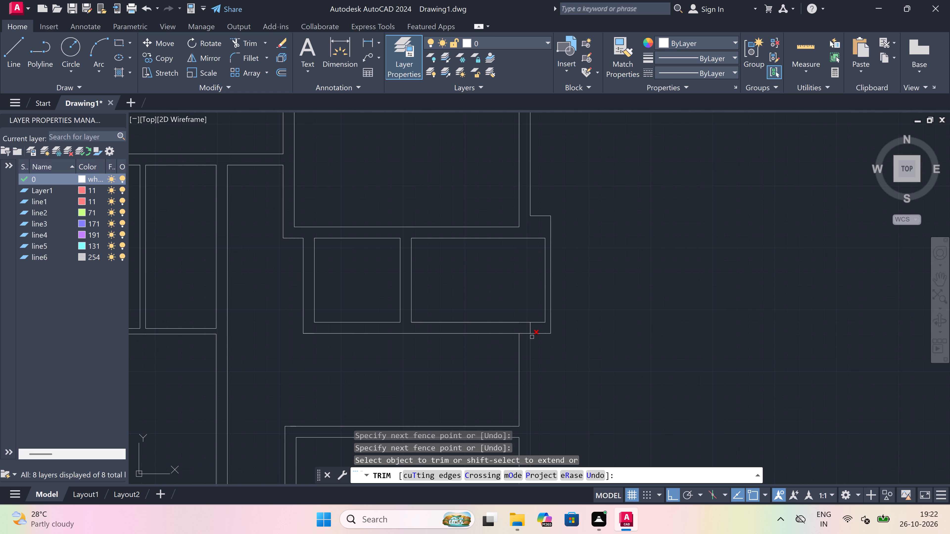
{"action": "scroll", "coordinate": [530, 335], "scroll_direction": "up", "scroll_amount": 3}
{"action": "left_click", "coordinate": [522, 314]}
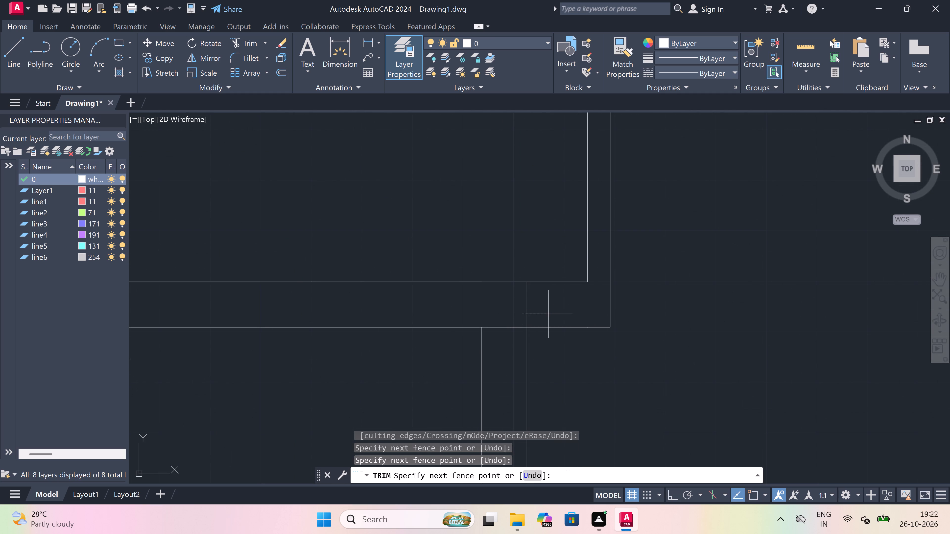
{"action": "left_click", "coordinate": [549, 314]}
{"action": "left_click", "coordinate": [519, 313]}
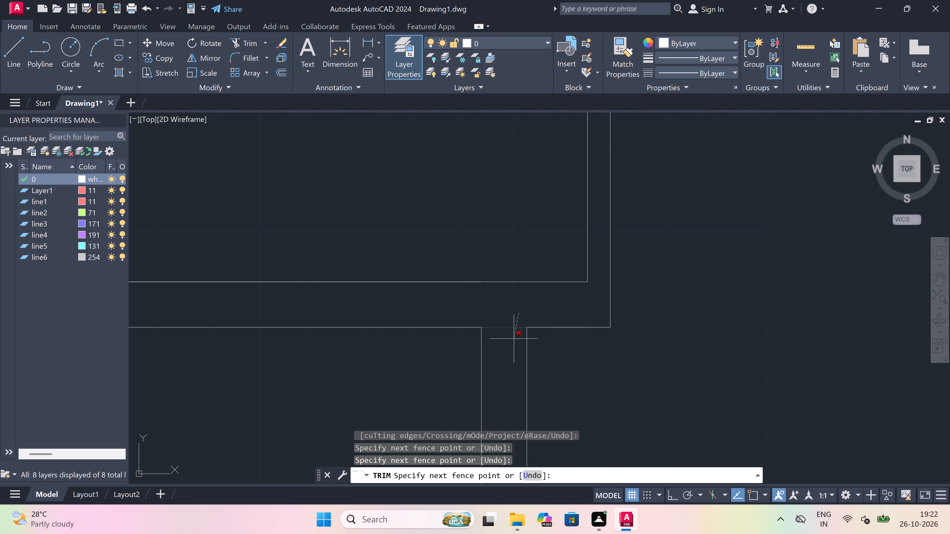
{"action": "left_click", "coordinate": [513, 343]}
{"action": "scroll", "coordinate": [513, 343], "scroll_direction": "down", "scroll_amount": 4}
{"action": "scroll", "coordinate": [513, 286], "scroll_direction": "up", "scroll_amount": 2}
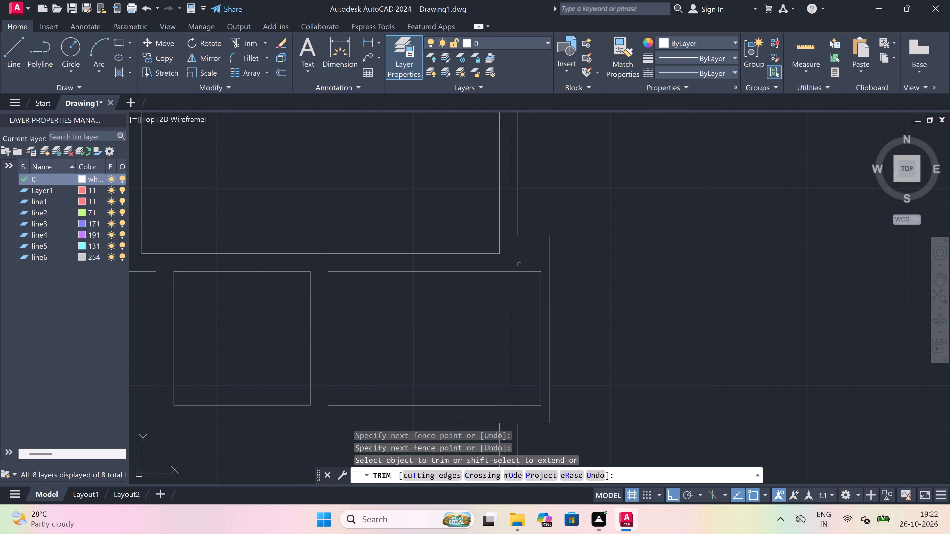
Draw a horizontal line from the upper room's inner bottom-right corner to the projection's outer vertical line, and a vertical line joining the right wall's outer line to it.
{"action": "key", "text": "Escape"}
{"action": "scroll", "coordinate": [523, 254], "scroll_direction": "up", "scroll_amount": 2}
{"action": "scroll", "coordinate": [523, 254], "scroll_direction": "down", "scroll_amount": 2}
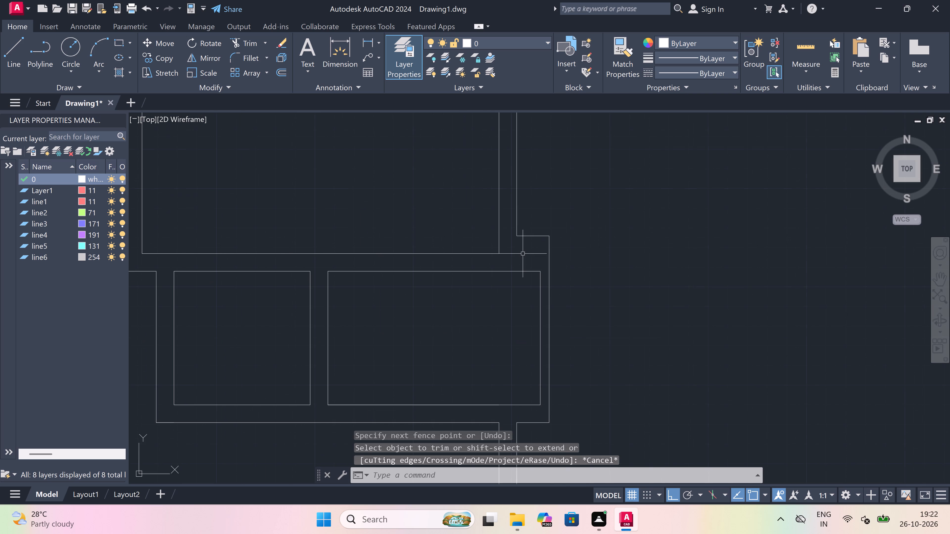
{"action": "scroll", "coordinate": [523, 254], "scroll_direction": "up", "scroll_amount": 3}
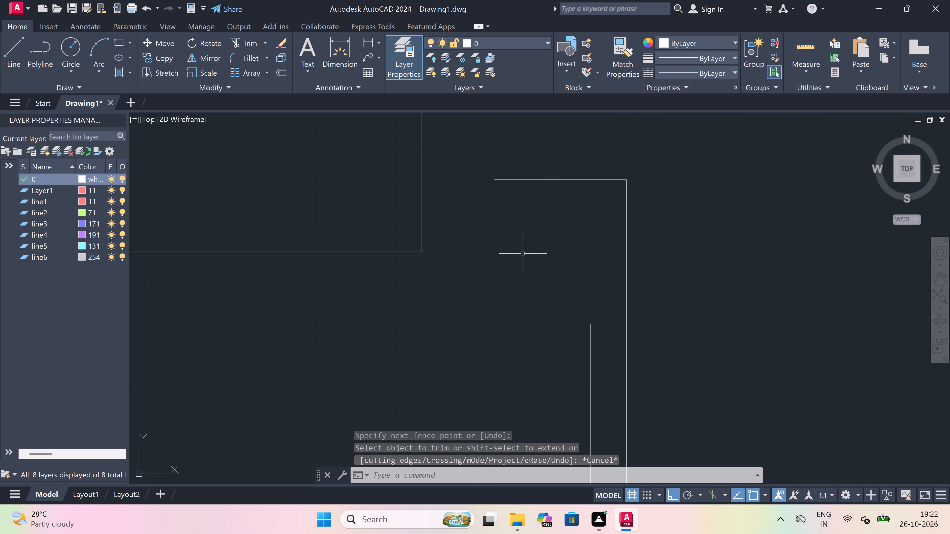
{"action": "key", "text": "l"}
{"action": "key", "text": "space"}
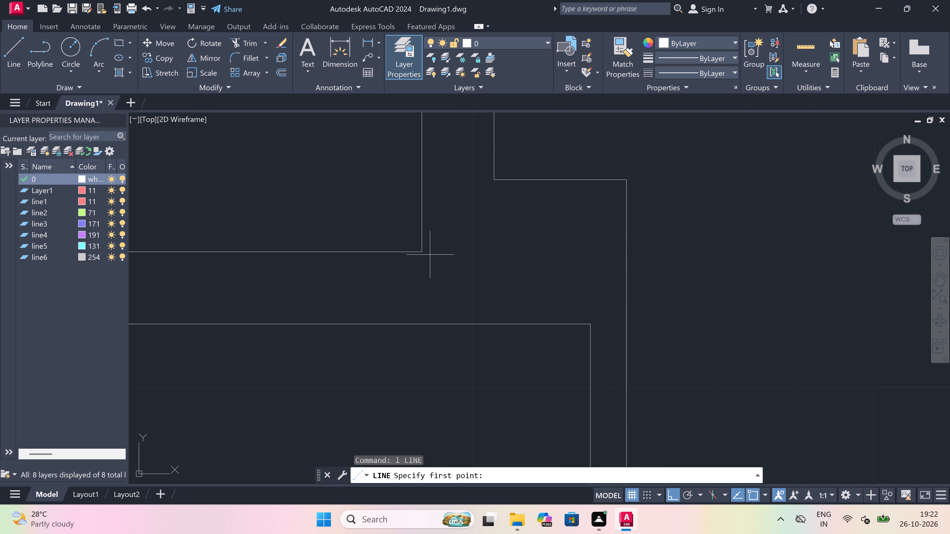
{"action": "left_click", "coordinate": [427, 252]}
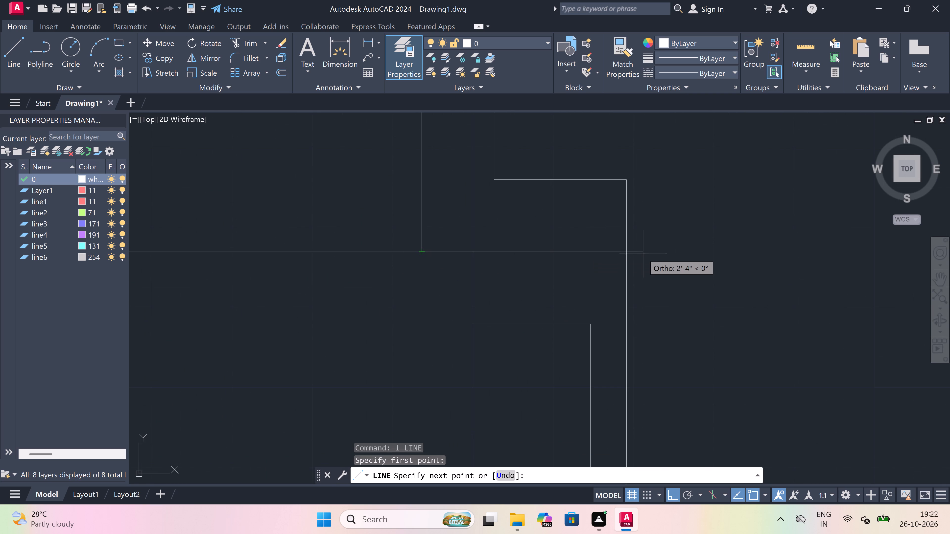
{"action": "left_click", "coordinate": [620, 251]}
{"action": "key", "text": "Escape"}
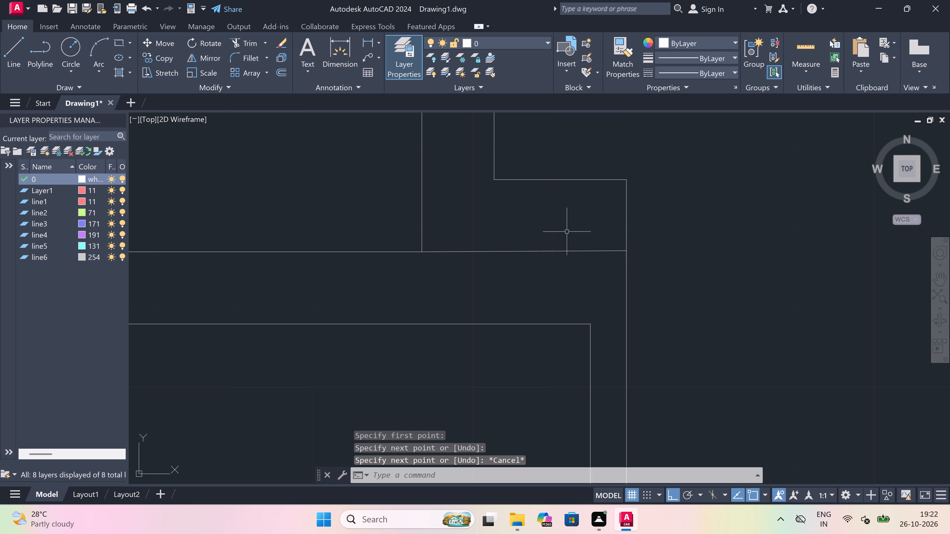
{"action": "key", "text": "space"}
{"action": "left_click_drag", "start_coordinate": [495, 171], "coordinate": [495, 184]}
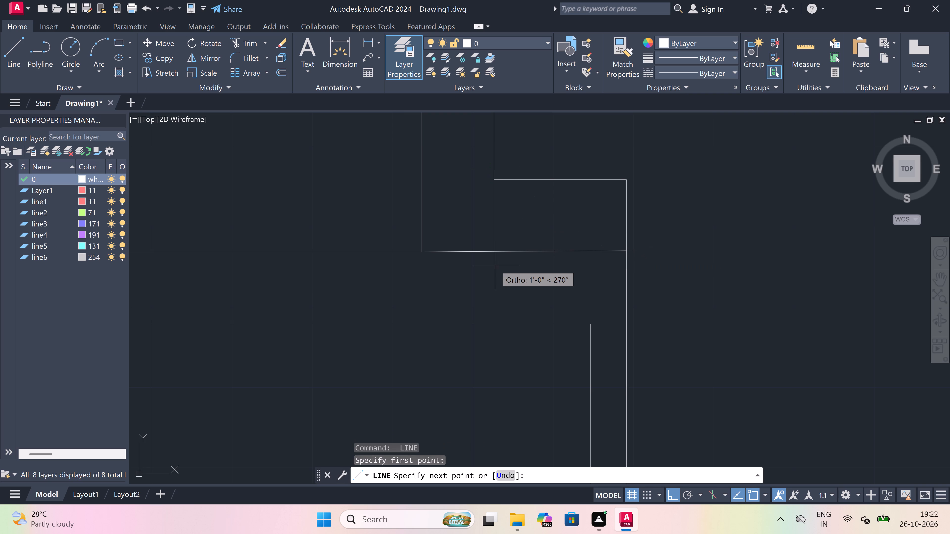
{"action": "left_click", "coordinate": [494, 251]}
{"action": "key", "text": "Escape"}
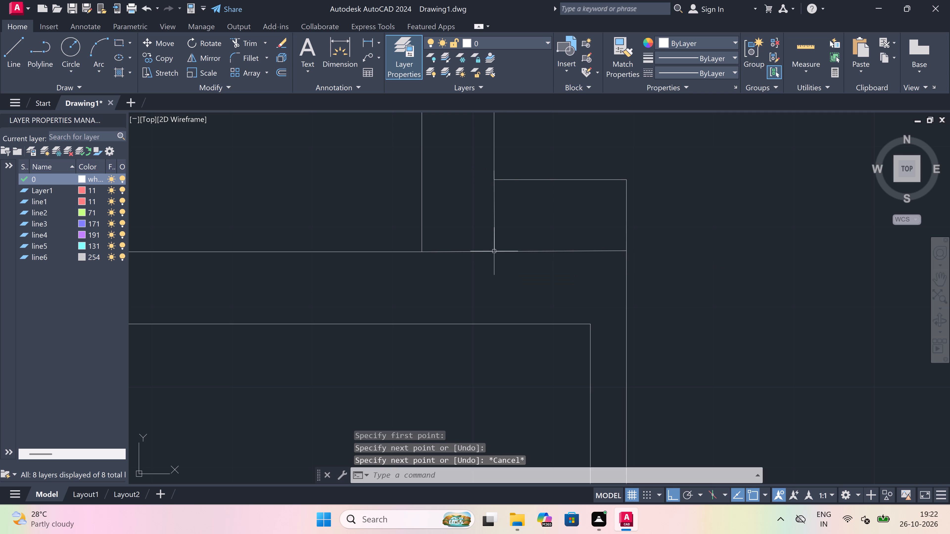
Trim the projection's old top edge, its outer vertical line above the new line, and the new line across the right wall's thickness.
{"action": "type", "text": "tr"}
{"action": "key", "text": "space"}
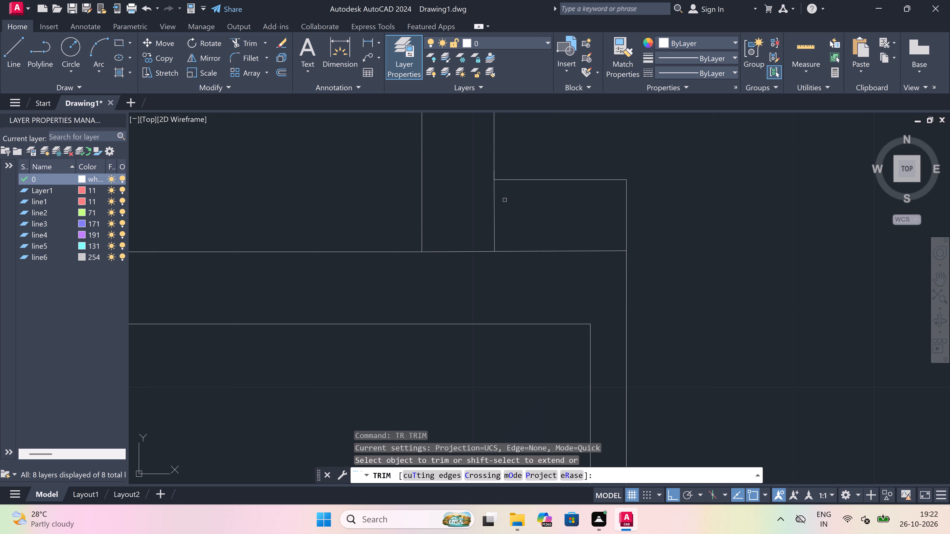
{"action": "left_click_drag", "start_coordinate": [505, 195], "coordinate": [506, 192]}
{"action": "left_click", "coordinate": [525, 172]}
{"action": "left_click_drag", "start_coordinate": [552, 194], "coordinate": [554, 194]}
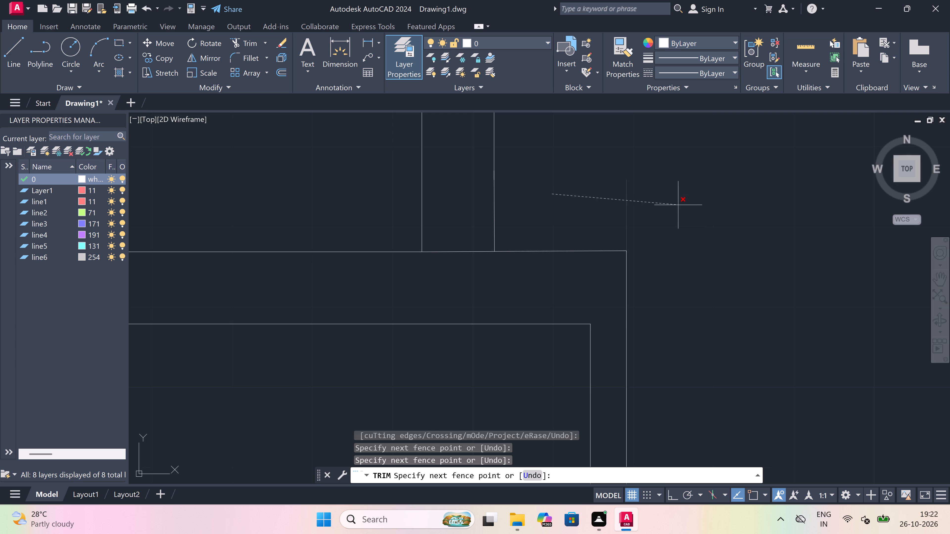
{"action": "left_click_drag", "start_coordinate": [678, 205], "coordinate": [672, 204]}
{"action": "left_click", "coordinate": [471, 273]}
{"action": "left_click", "coordinate": [472, 213]}
{"action": "scroll", "coordinate": [472, 213], "scroll_direction": "down", "scroll_amount": 4}
{"action": "key", "text": "Escape"}
Delete the projection's outer vertical line.
{"action": "scroll", "coordinate": [527, 229], "scroll_direction": "down", "scroll_amount": 1}
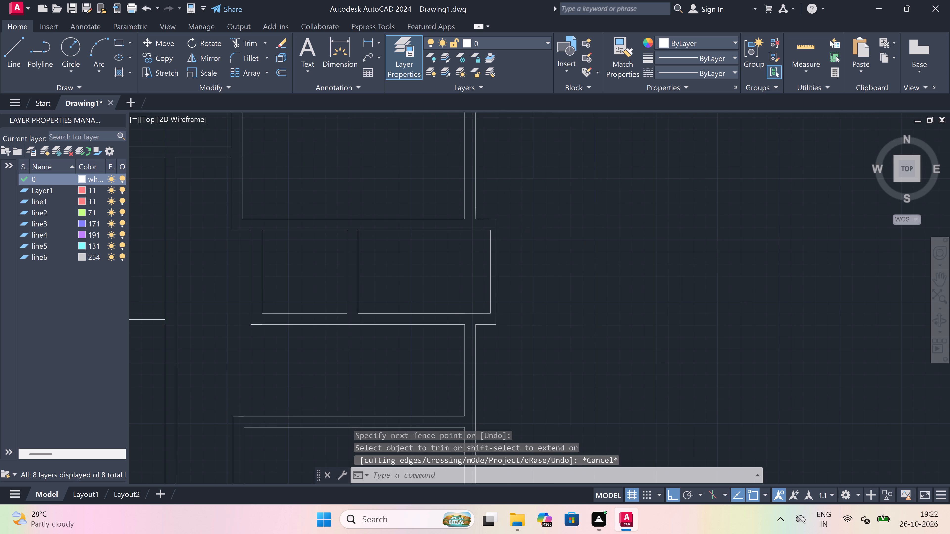
{"action": "scroll", "coordinate": [527, 229], "scroll_direction": "down", "scroll_amount": 1}
{"action": "scroll", "coordinate": [515, 241], "scroll_direction": "up", "scroll_amount": 3}
{"action": "scroll", "coordinate": [508, 317], "scroll_direction": "up", "scroll_amount": 1}
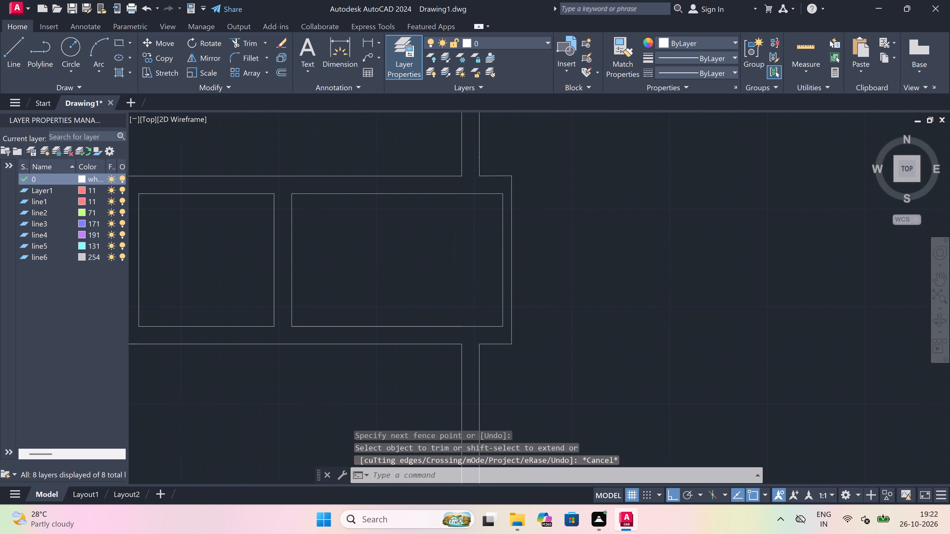
{"action": "scroll", "coordinate": [512, 301], "scroll_direction": "down", "scroll_amount": 2}
{"action": "scroll", "coordinate": [512, 259], "scroll_direction": "up", "scroll_amount": 2}
{"action": "left_click", "coordinate": [512, 258]}
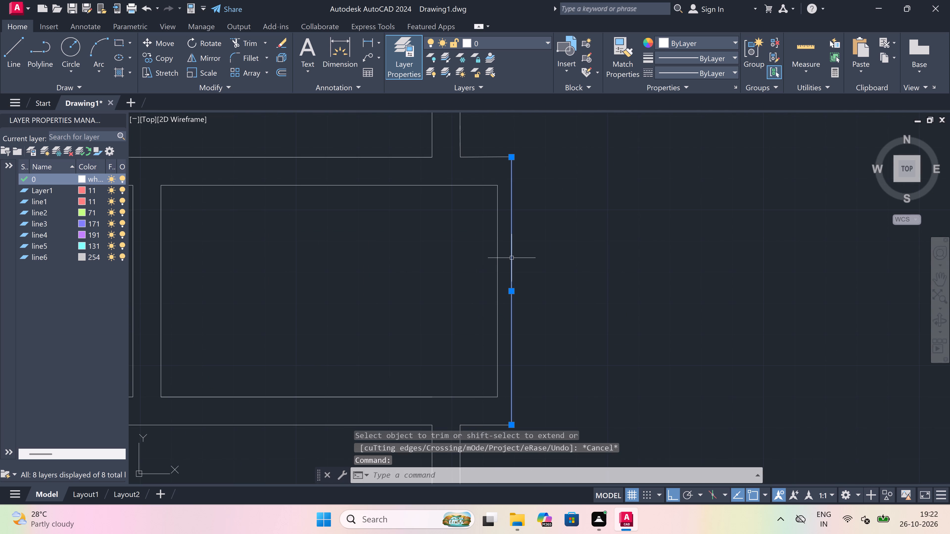
{"action": "key", "text": "Delete"}
Redraw the projection's outer vertical line from the end of its bottom edge up to the end of its top edge.
{"action": "scroll", "coordinate": [512, 258], "scroll_direction": "down", "scroll_amount": 1}
{"action": "scroll", "coordinate": [512, 258], "scroll_direction": "up", "scroll_amount": 1}
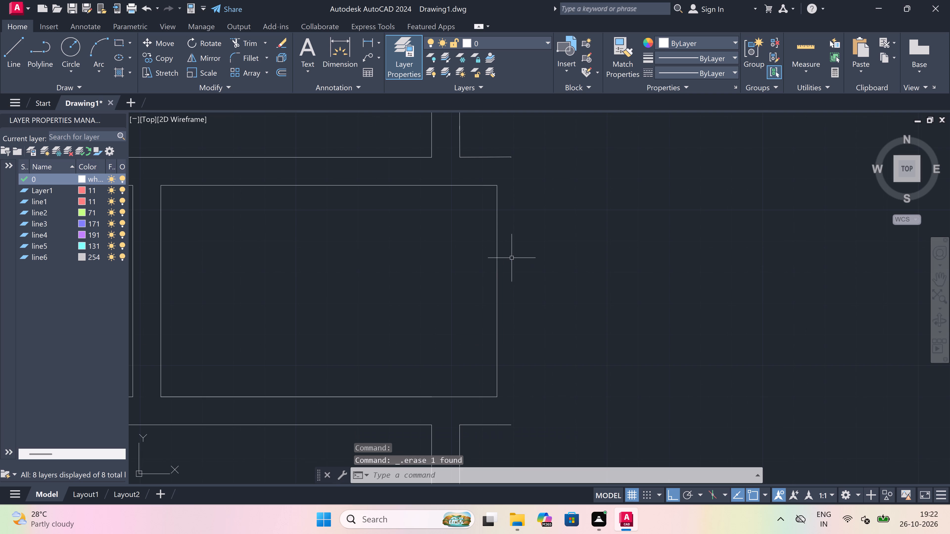
{"action": "key", "text": "l"}
{"action": "key", "text": "space"}
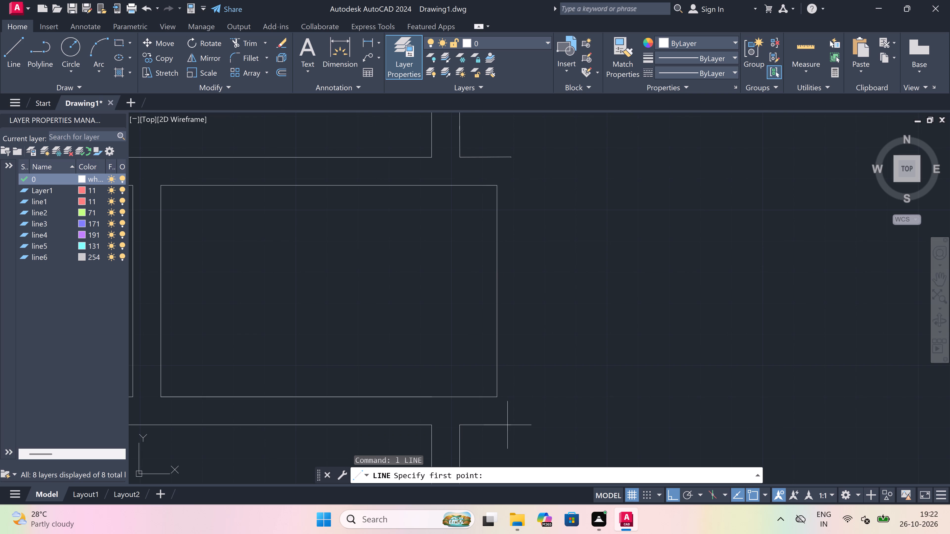
{"action": "left_click_drag", "start_coordinate": [515, 426], "coordinate": [515, 412]}
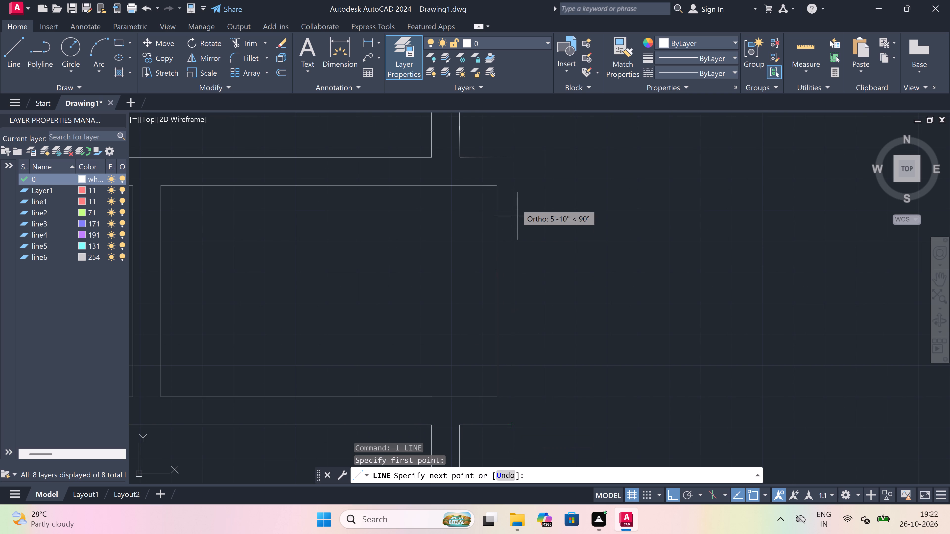
{"action": "left_click", "coordinate": [510, 156]}
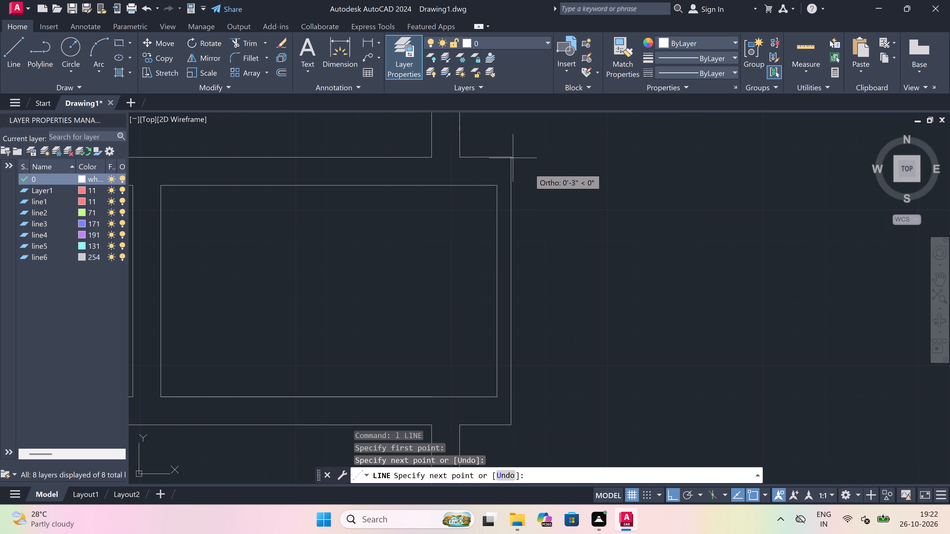
{"action": "key", "text": "Escape"}
Make line2 the current layer.
{"action": "scroll", "coordinate": [529, 172], "scroll_direction": "down", "scroll_amount": 2}
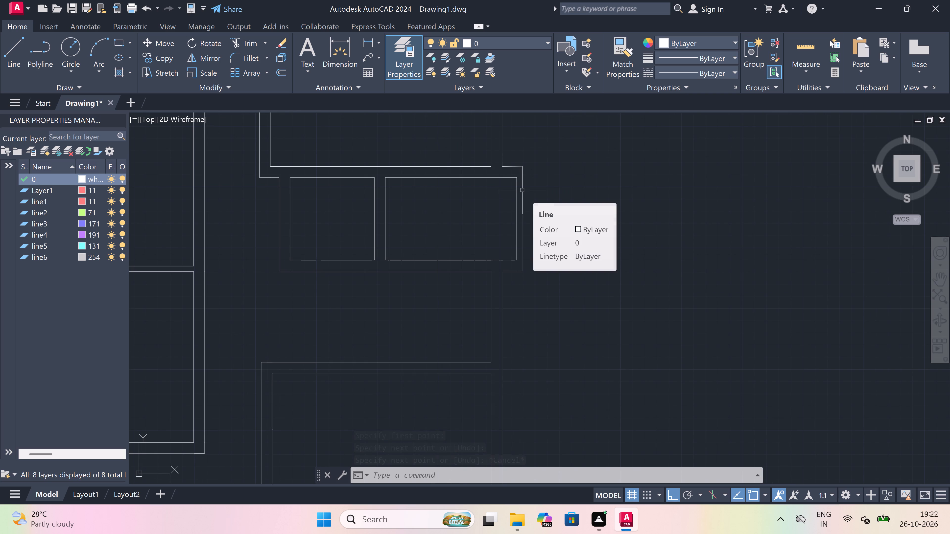
{"action": "scroll", "coordinate": [522, 190], "scroll_direction": "down", "scroll_amount": 1}
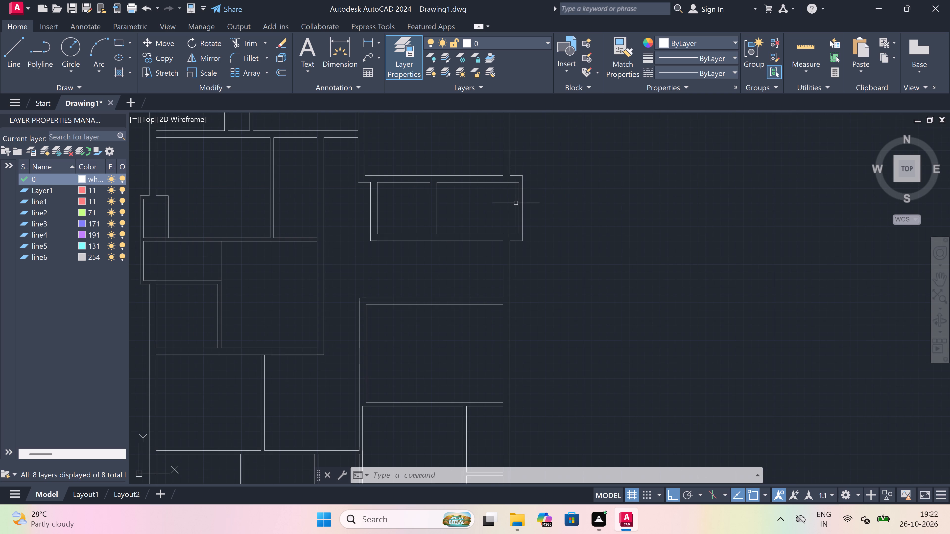
{"action": "scroll", "coordinate": [442, 263], "scroll_direction": "up", "scroll_amount": 2}
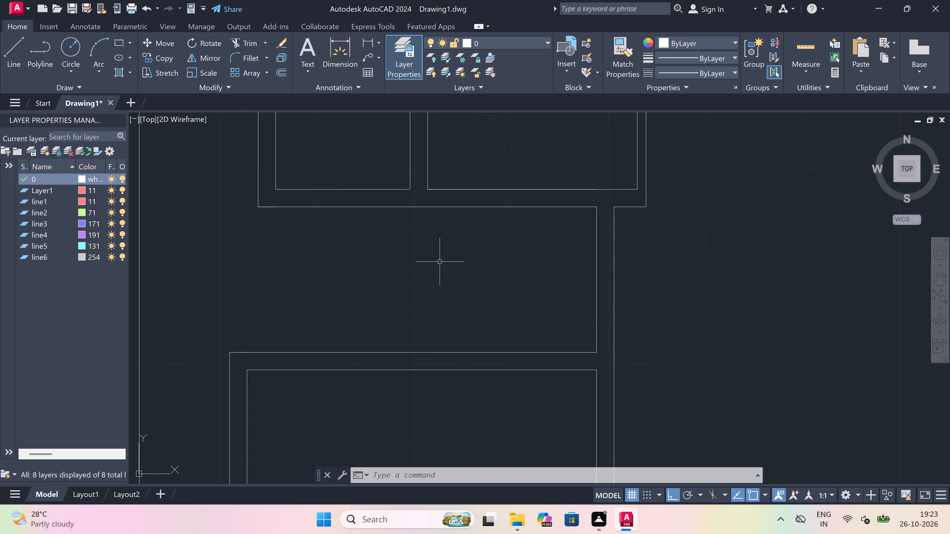
{"action": "scroll", "coordinate": [440, 262], "scroll_direction": "down", "scroll_amount": 1}
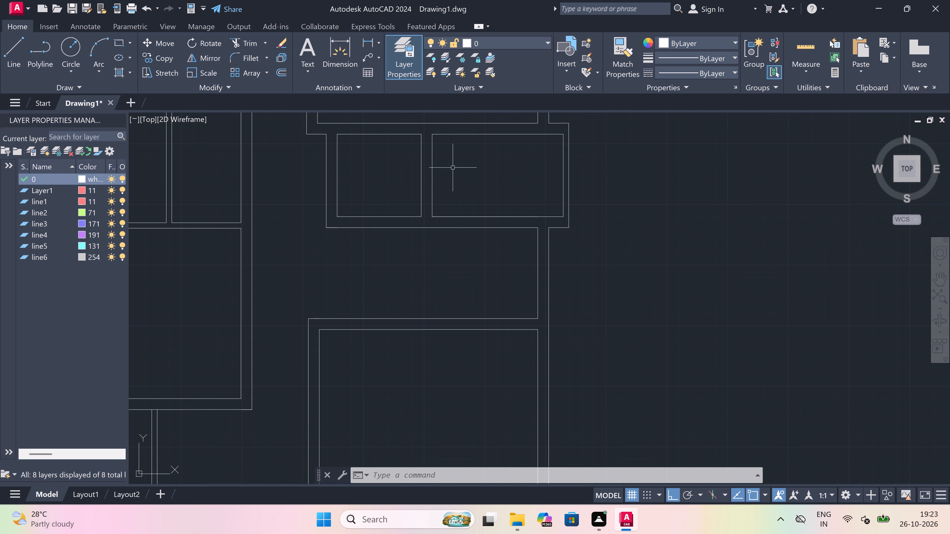
{"action": "left_click", "coordinate": [491, 46]}
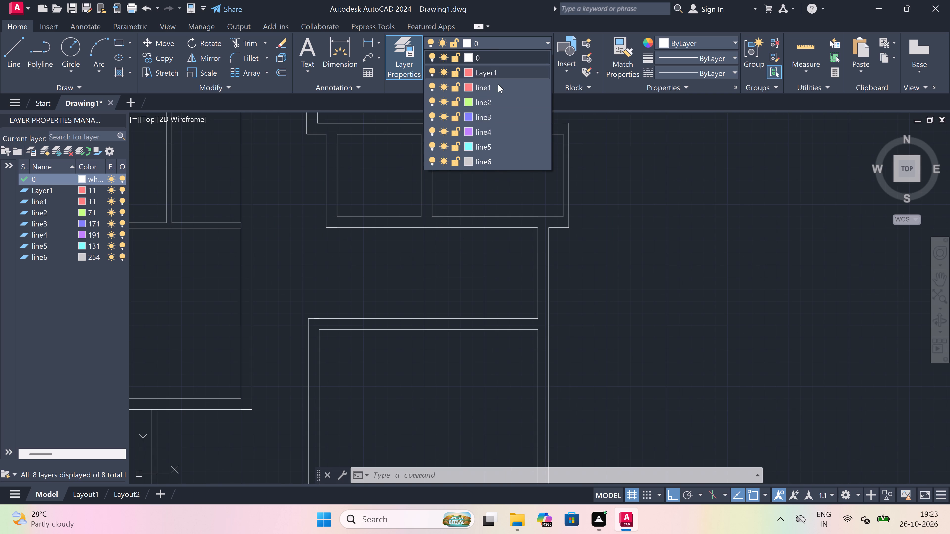
{"action": "left_click", "coordinate": [505, 102]}
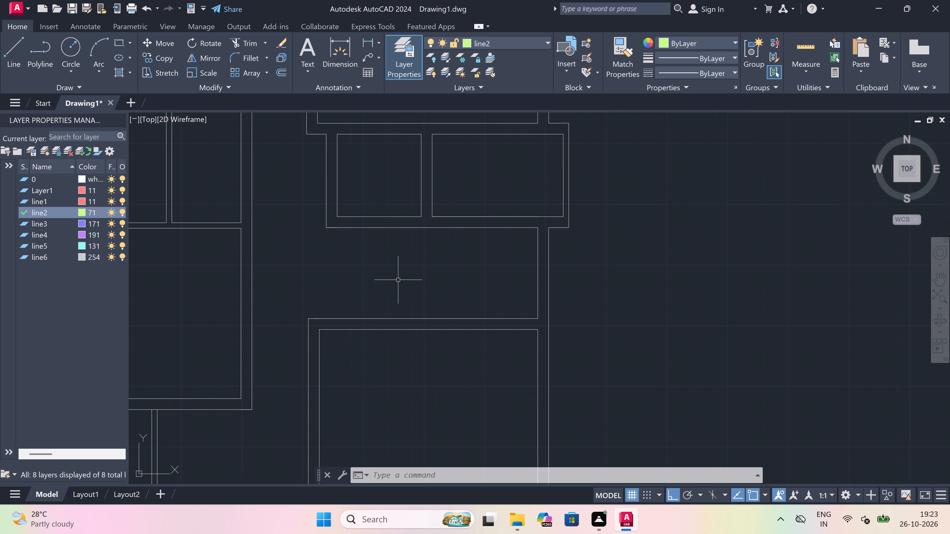
Draw a vertical line across the passage below the two small rooms, and a horizontal line running left from its midpoint.
{"action": "key", "text": "l"}
{"action": "key", "text": "space"}
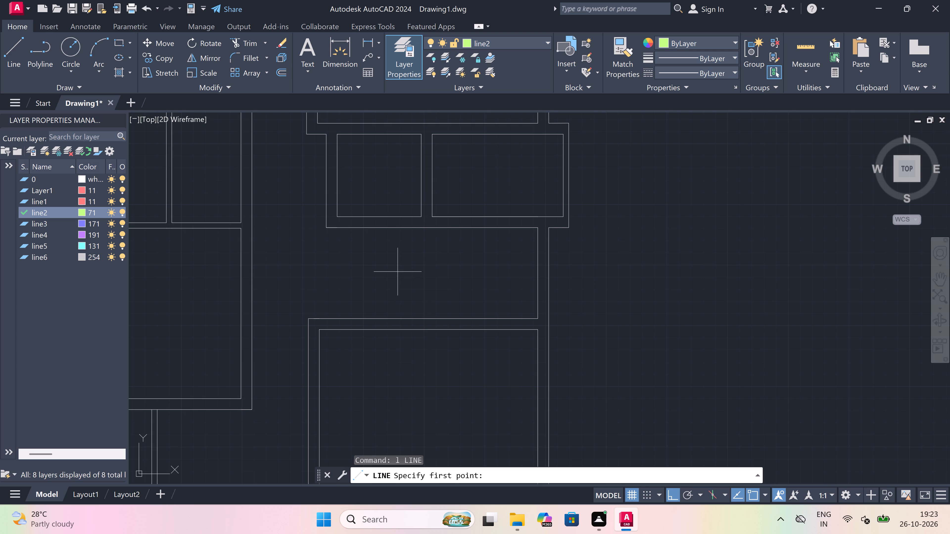
{"action": "scroll", "coordinate": [398, 272], "scroll_direction": "up", "scroll_amount": 1}
{"action": "scroll", "coordinate": [398, 272], "scroll_direction": "down", "scroll_amount": 1}
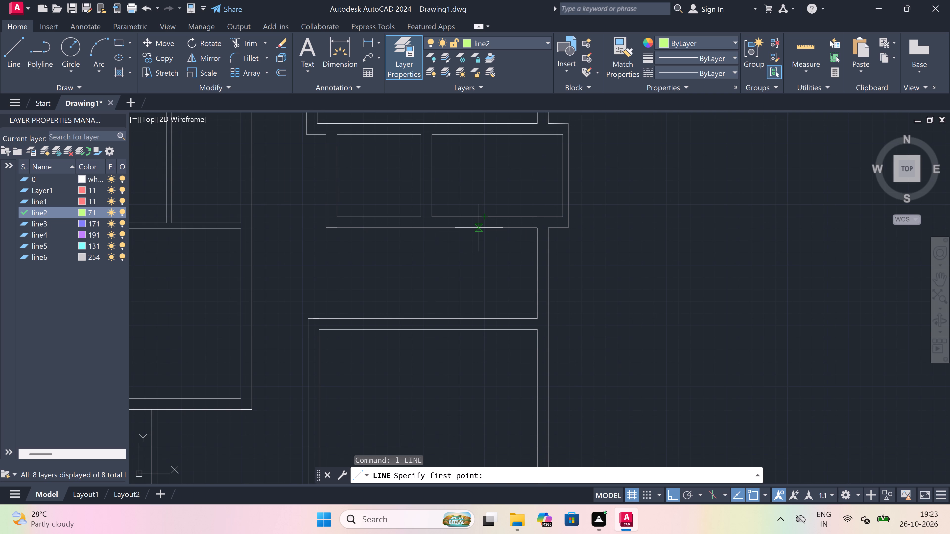
{"action": "scroll", "coordinate": [479, 229], "scroll_direction": "up", "scroll_amount": 1}
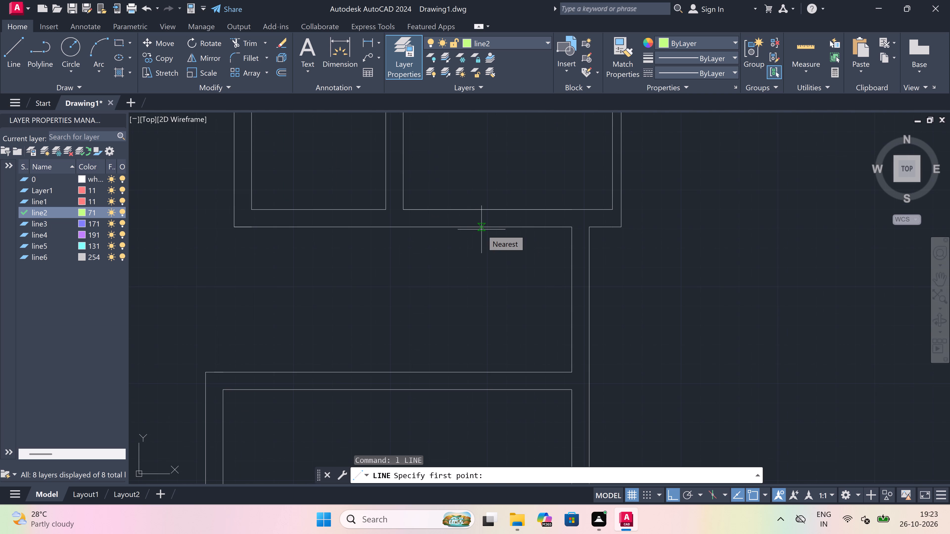
{"action": "left_click", "coordinate": [482, 227]}
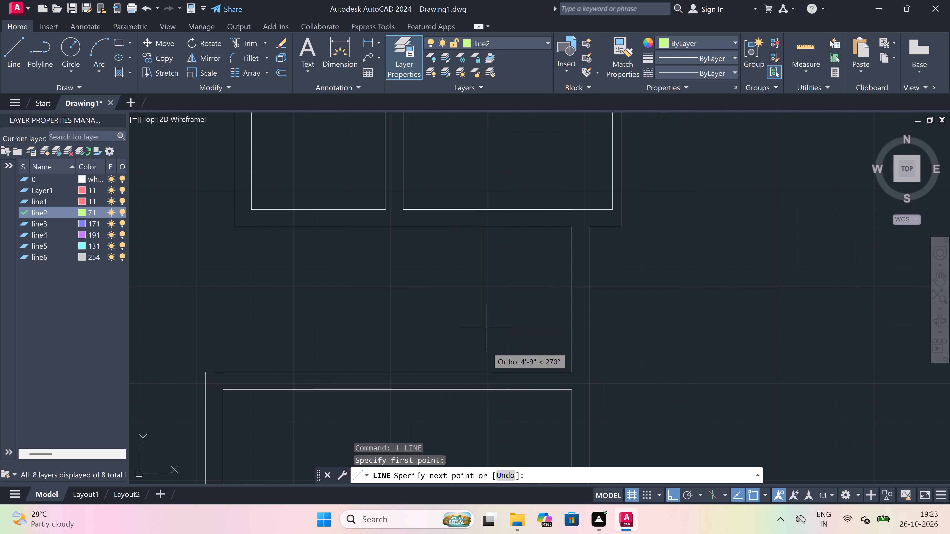
{"action": "left_click", "coordinate": [486, 371]}
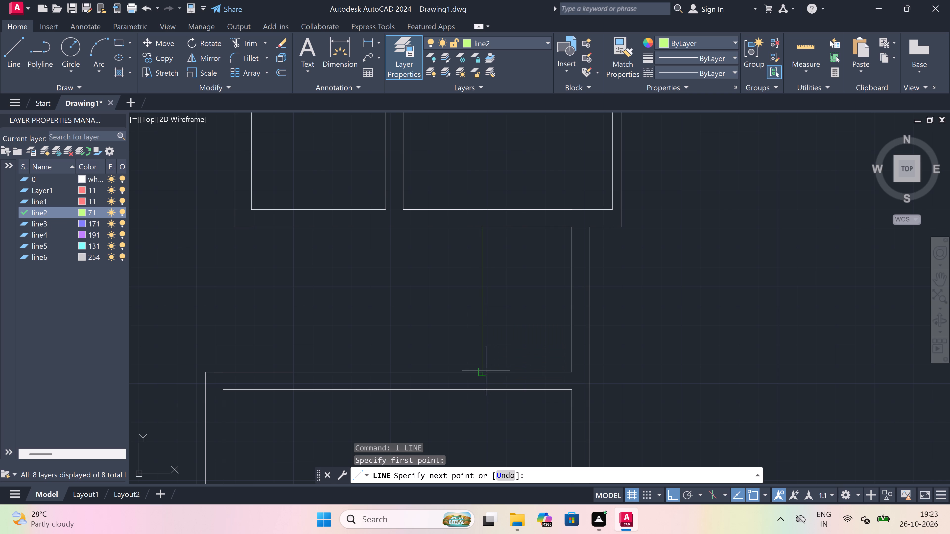
{"action": "left_click", "coordinate": [484, 304]}
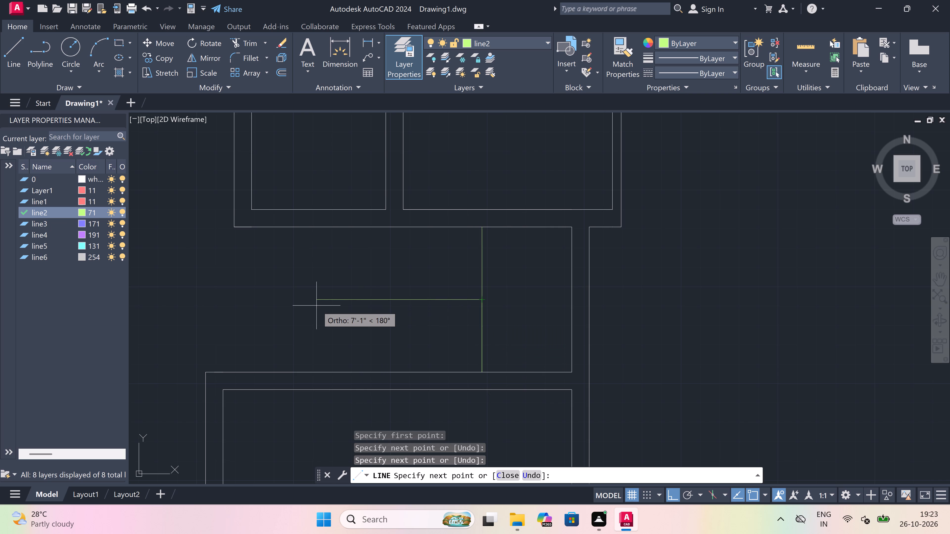
{"action": "left_click", "coordinate": [295, 295]}
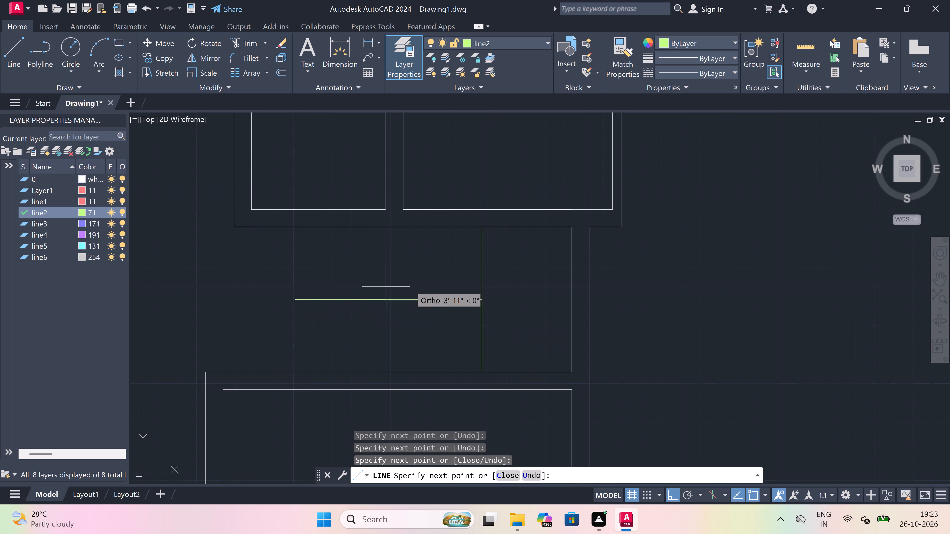
{"action": "key", "text": "Escape"}
Offset the vertical line in the passage leftward twelve times at 8" spacing, filling the length of the horizontal line with stair treads.
{"action": "key", "text": "o"}
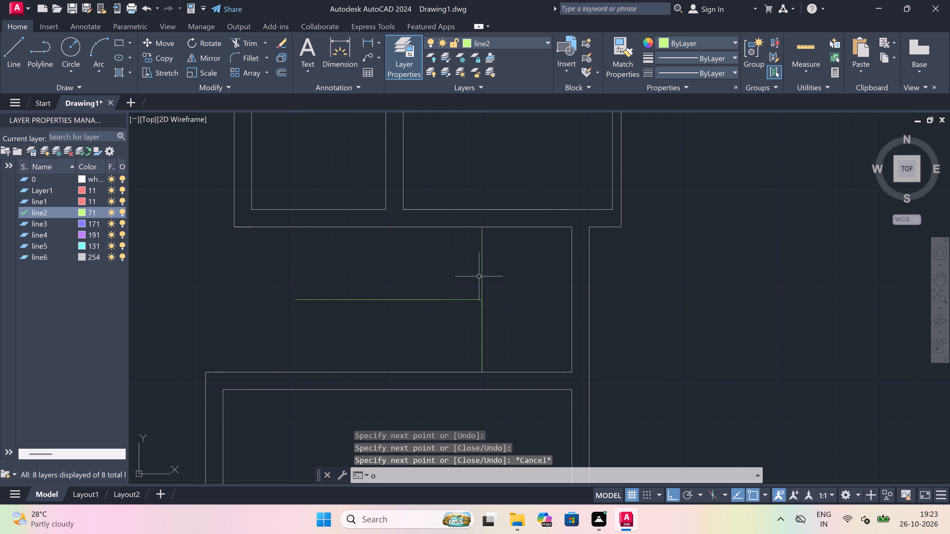
{"action": "key", "text": "space"}
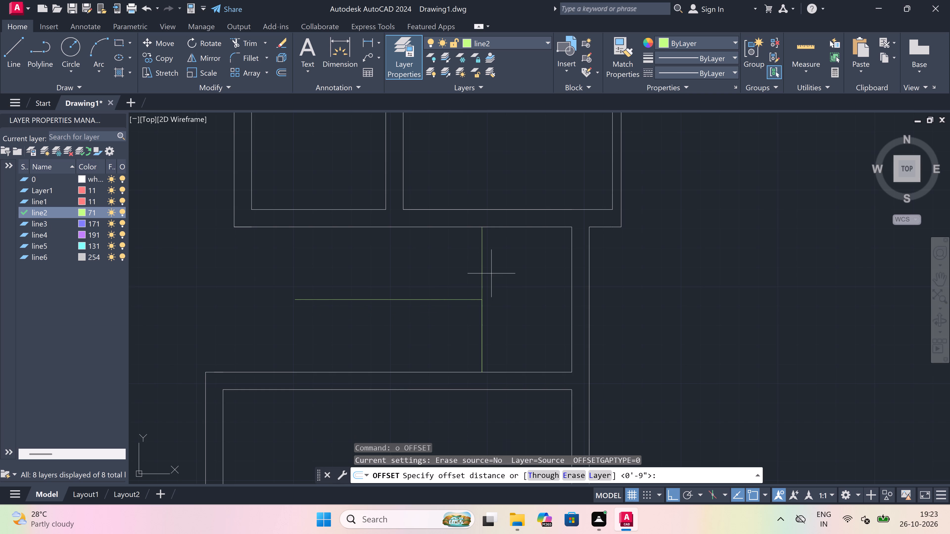
{"action": "left_click", "coordinate": [484, 268]}
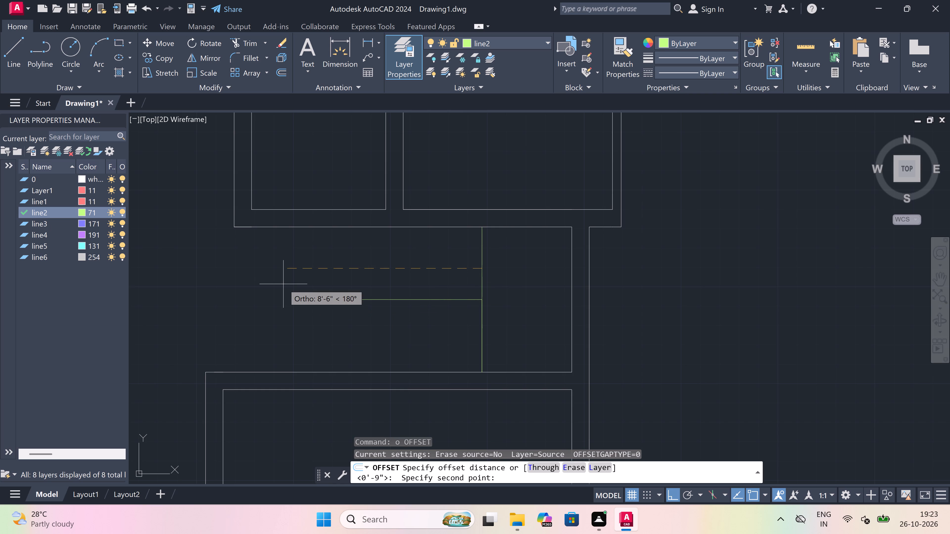
{"action": "type", "text": "8\""}
{"action": "key", "text": "space"}
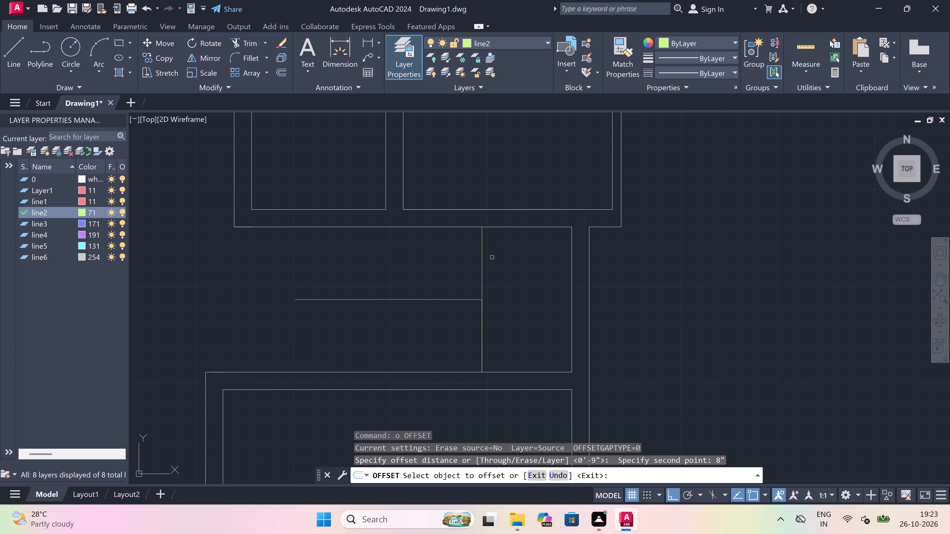
{"action": "left_click_drag", "start_coordinate": [482, 254], "coordinate": [433, 258]}
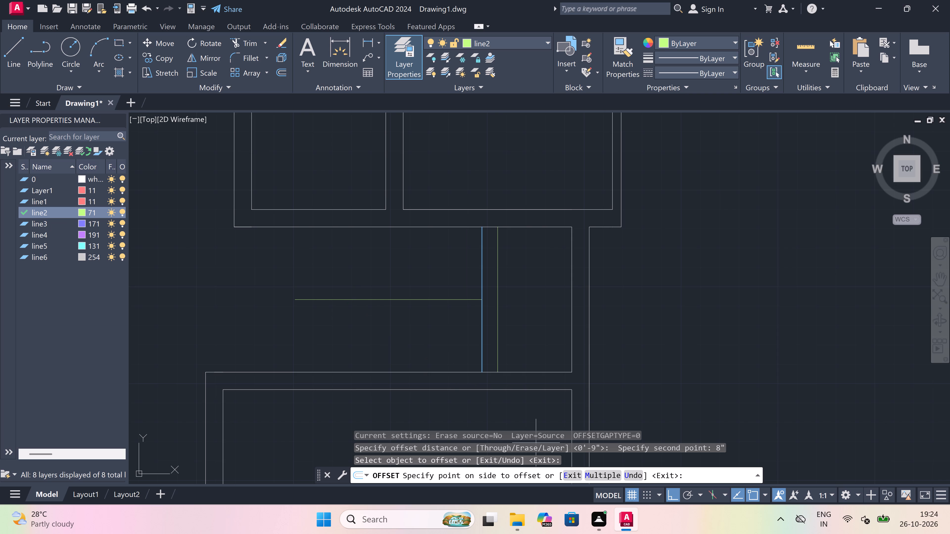
{"action": "left_click", "coordinate": [598, 474]}
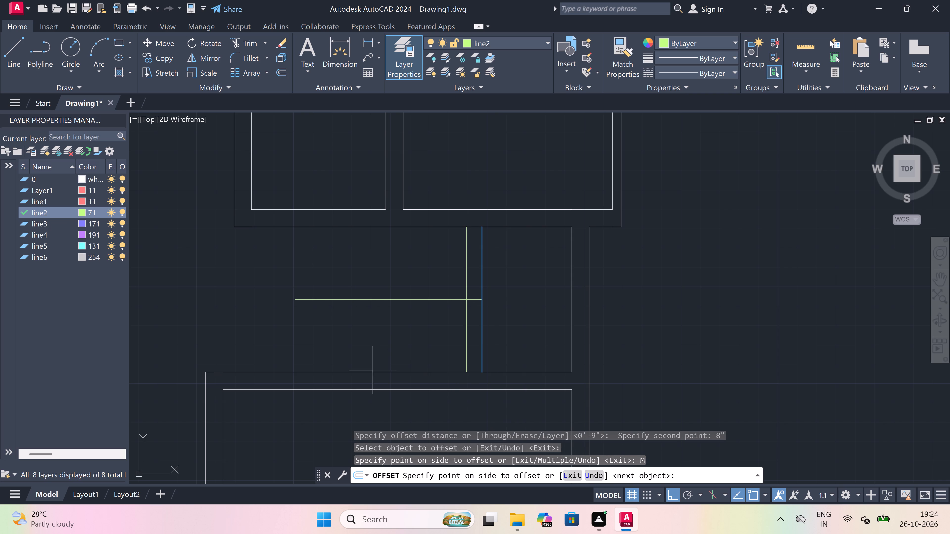
{"action": "triple_click", "coordinate": [260, 307]}
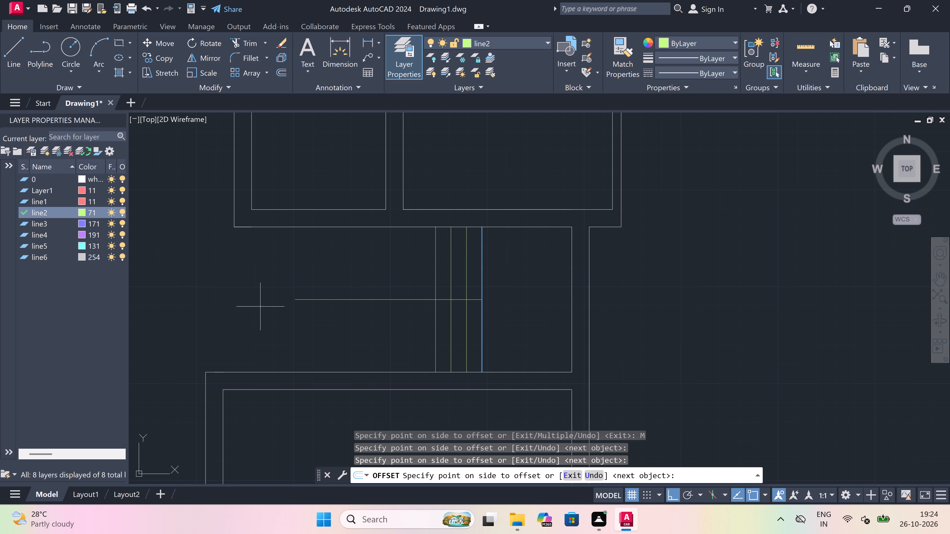
{"action": "triple_click", "coordinate": [260, 307]}
{"action": "double_click", "coordinate": [260, 306]}
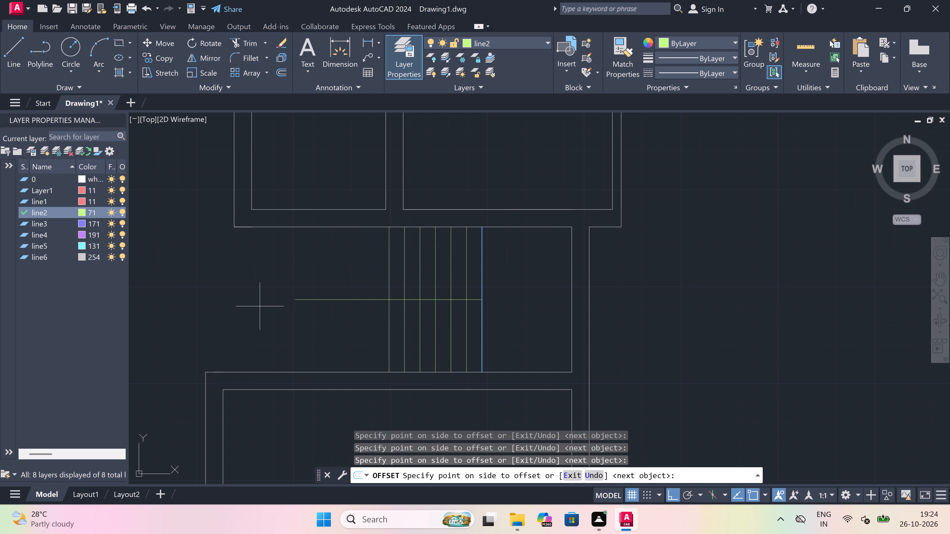
{"action": "triple_click", "coordinate": [260, 306]}
{"action": "triple_click", "coordinate": [260, 306]}
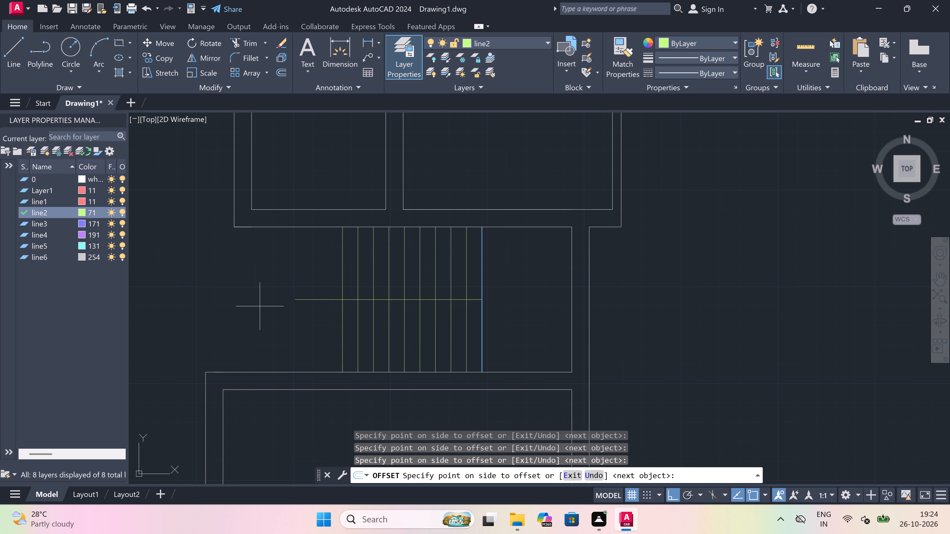
{"action": "double_click", "coordinate": [260, 306]}
{"action": "left_click", "coordinate": [260, 306]}
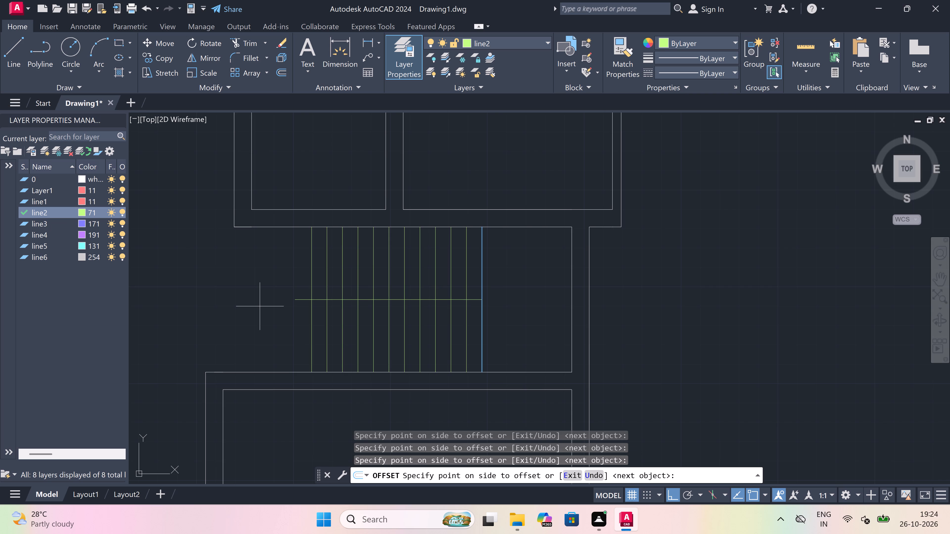
{"action": "left_click", "coordinate": [260, 306]}
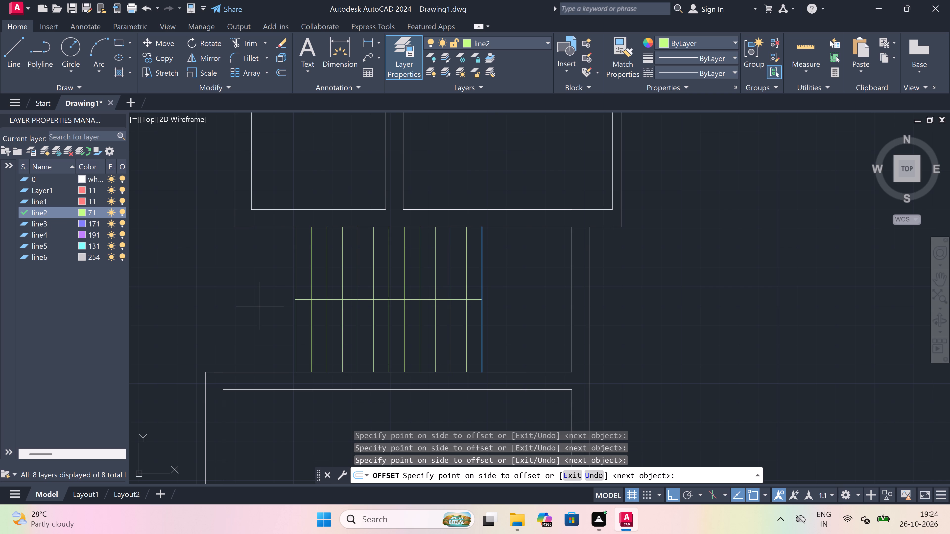
{"action": "left_click", "coordinate": [260, 306]}
{"action": "key", "text": "Escape"}
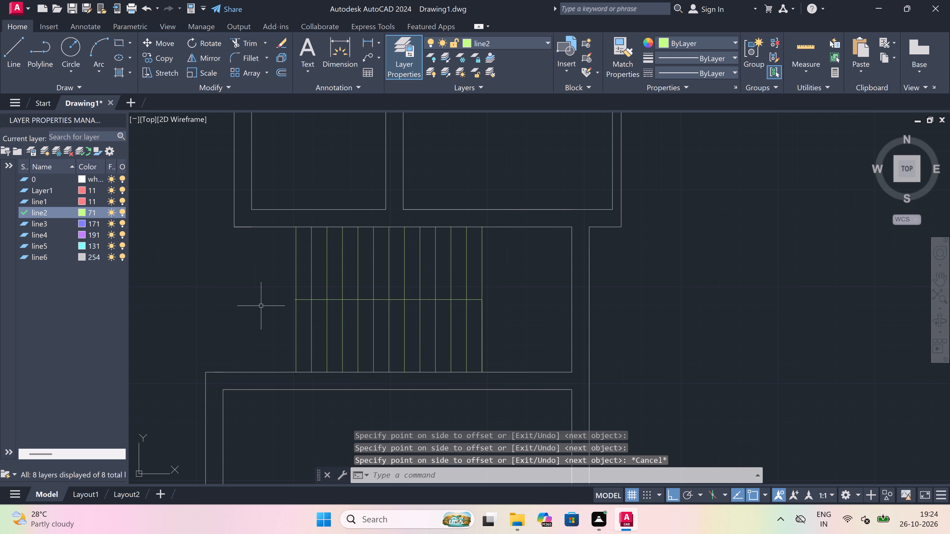
Trim the short end of the horizontal line that sticks out past the leftmost tread line.
{"action": "type", "text": "tr"}
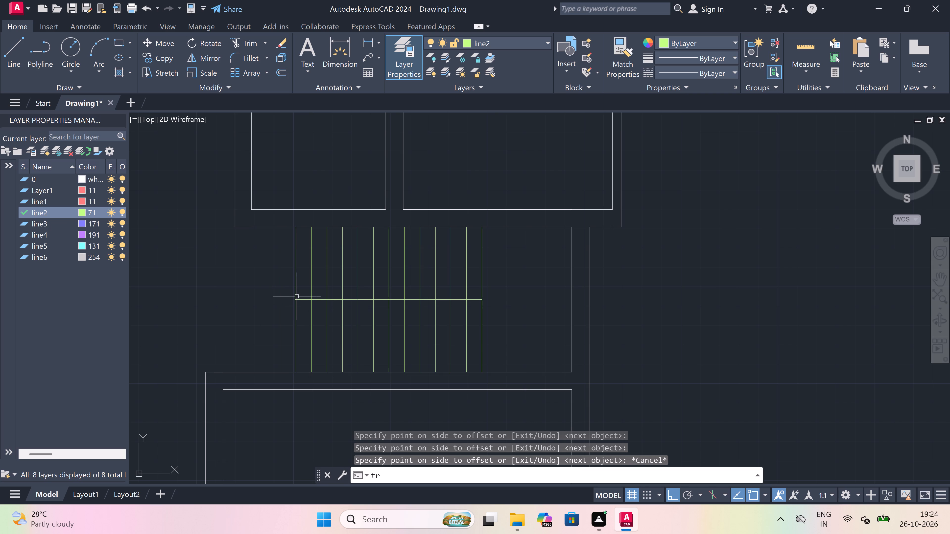
{"action": "key", "text": "space"}
{"action": "scroll", "coordinate": [297, 296], "scroll_direction": "up", "scroll_amount": 3}
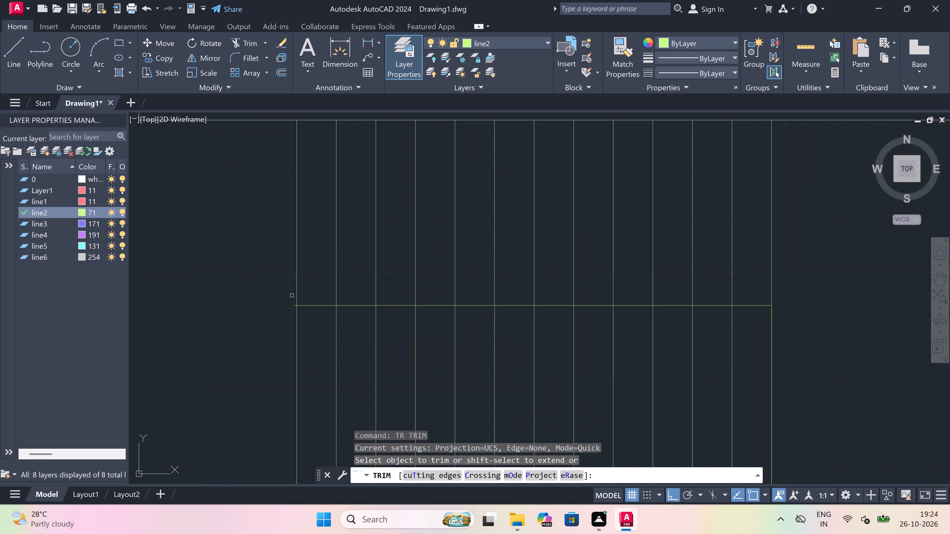
{"action": "scroll", "coordinate": [291, 300], "scroll_direction": "up", "scroll_amount": 3}
{"action": "scroll", "coordinate": [307, 338], "scroll_direction": "up", "scroll_amount": 1}
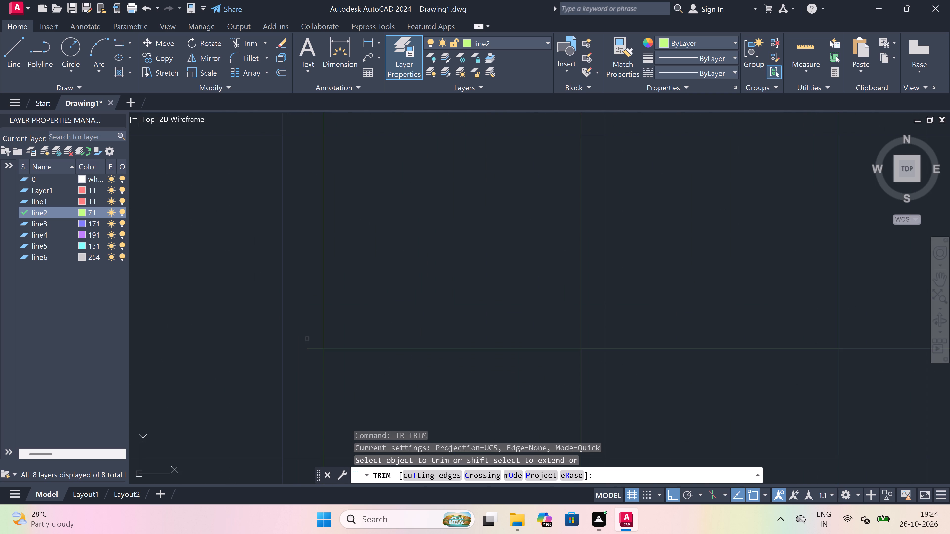
{"action": "scroll", "coordinate": [307, 338], "scroll_direction": "up", "scroll_amount": 1}
{"action": "left_click", "coordinate": [318, 348]}
{"action": "left_click_drag", "start_coordinate": [318, 386], "coordinate": [319, 384]}
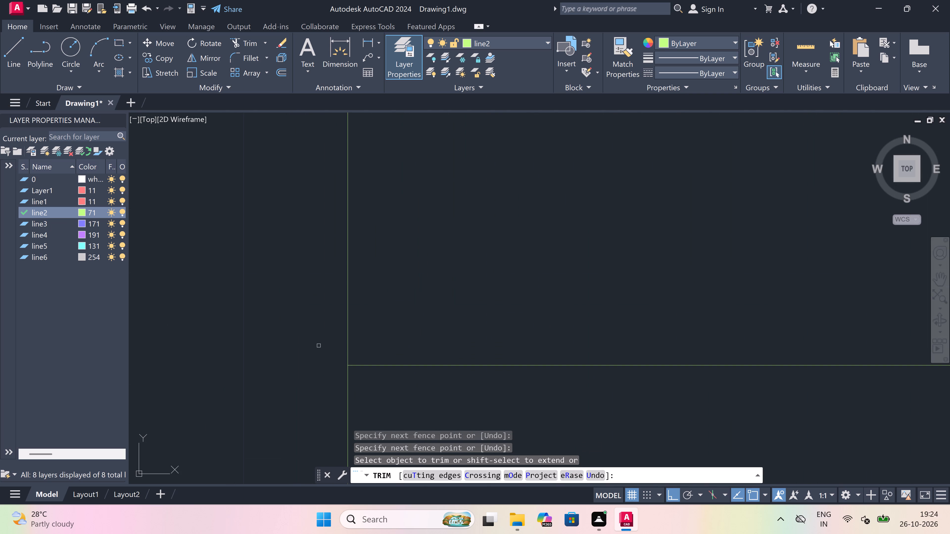
{"action": "key", "text": "Escape"}
Draw the stair path line from left of the upper flight across to the landing, down, and back left to the sixth tread line of the lower flight.
{"action": "scroll", "coordinate": [371, 279], "scroll_direction": "down", "scroll_amount": 3}
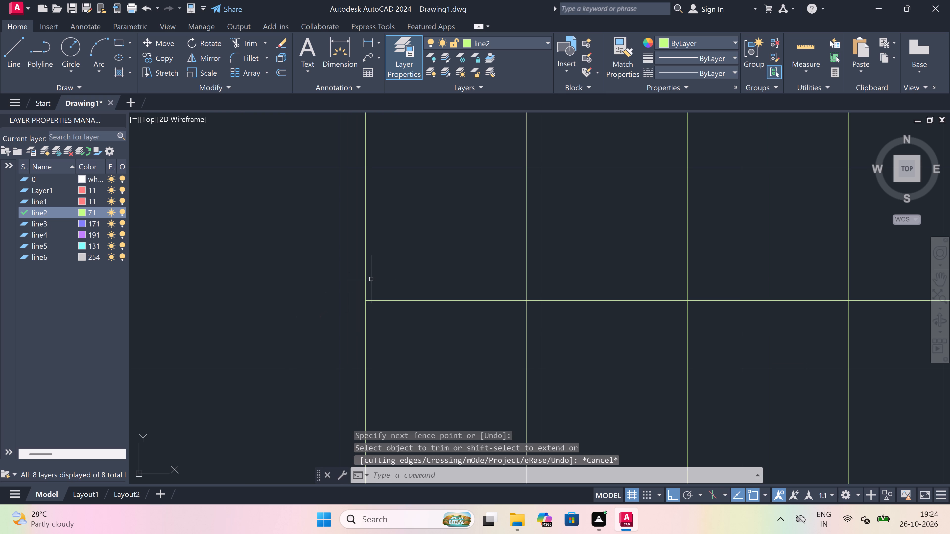
{"action": "scroll", "coordinate": [371, 279], "scroll_direction": "down", "scroll_amount": 7}
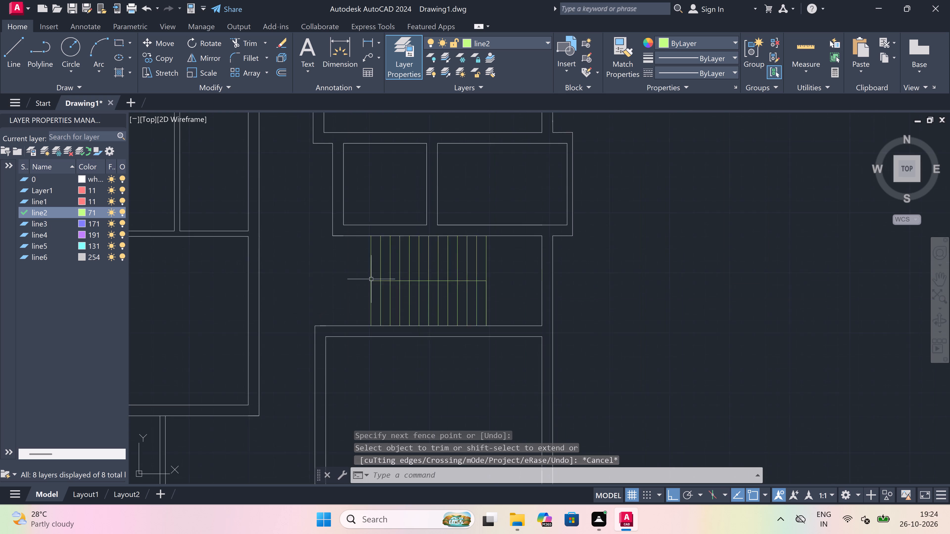
{"action": "scroll", "coordinate": [371, 279], "scroll_direction": "up", "scroll_amount": 1}
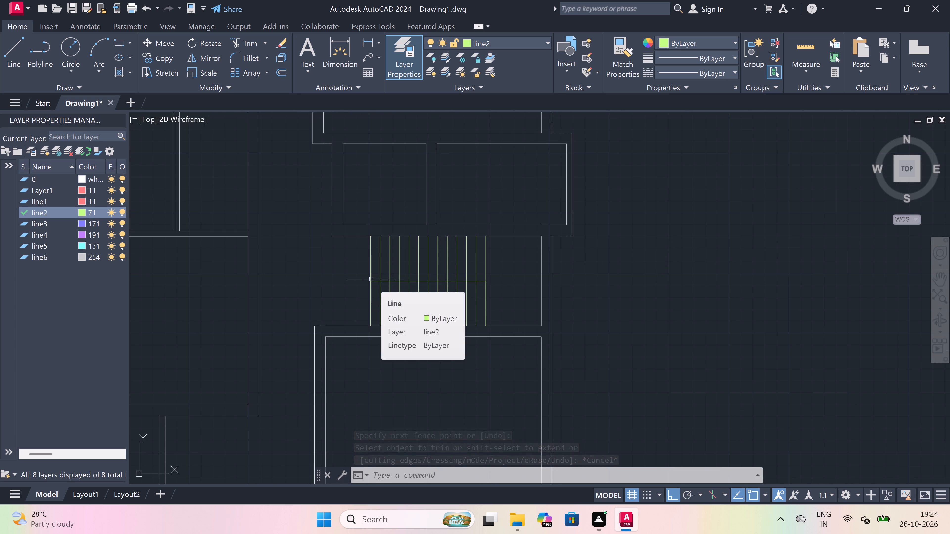
{"action": "scroll", "coordinate": [383, 264], "scroll_direction": "up", "scroll_amount": 1}
{"action": "key", "text": "l"}
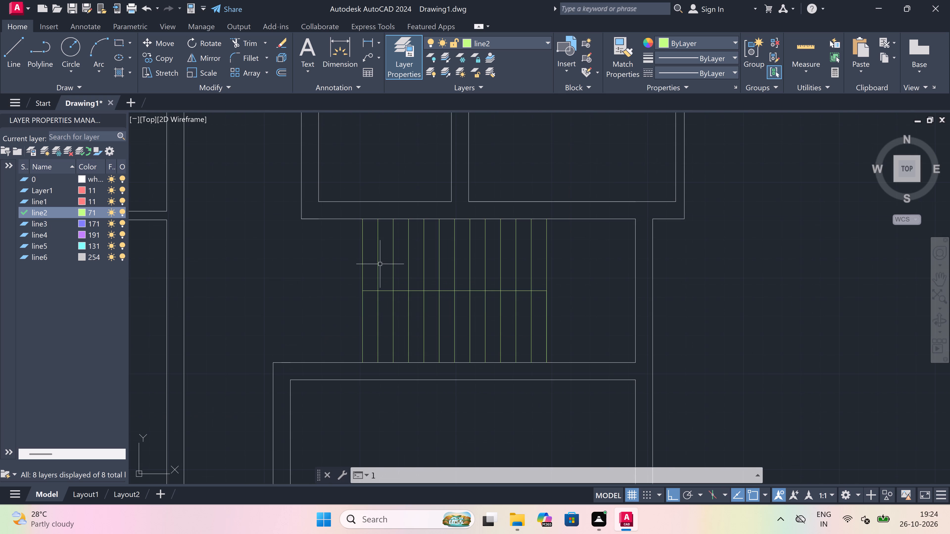
{"action": "key", "text": "space"}
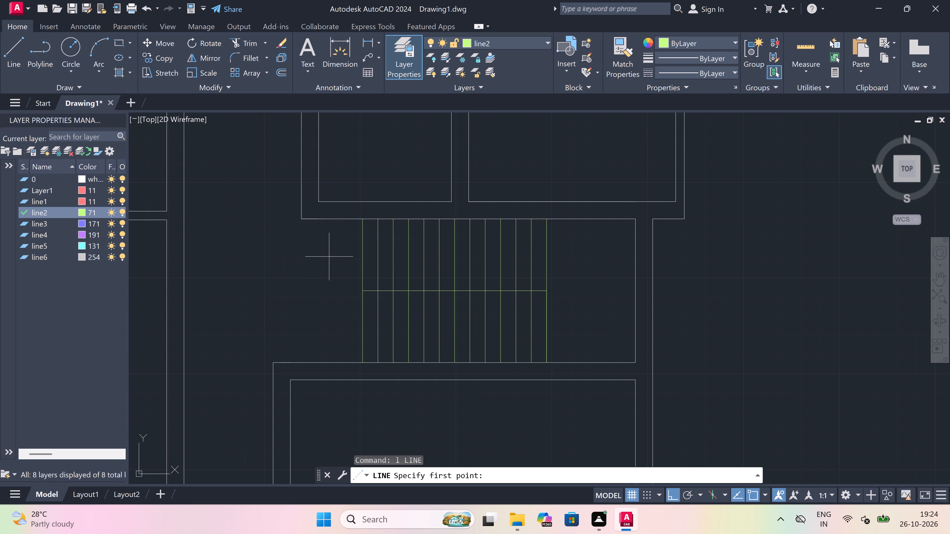
{"action": "left_click_drag", "start_coordinate": [318, 258], "coordinate": [342, 258]}
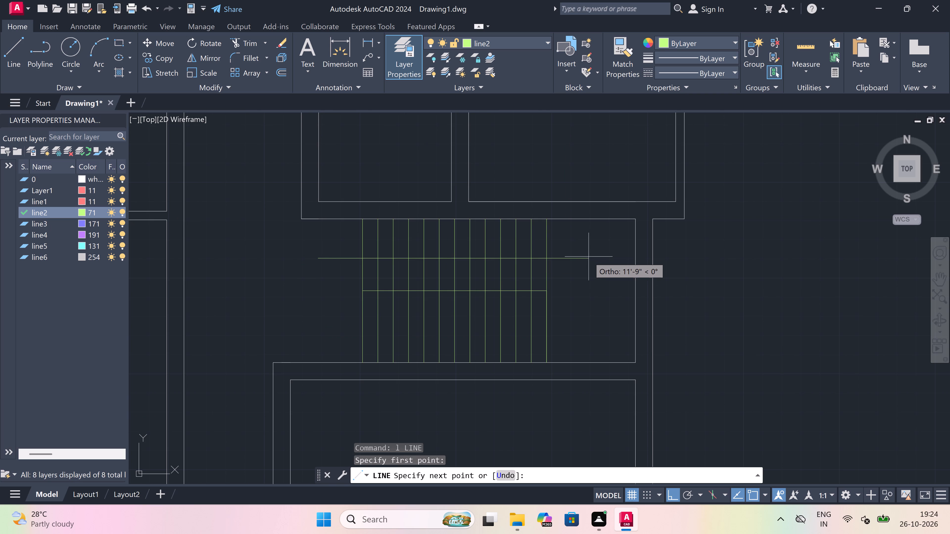
{"action": "left_click", "coordinate": [594, 254]}
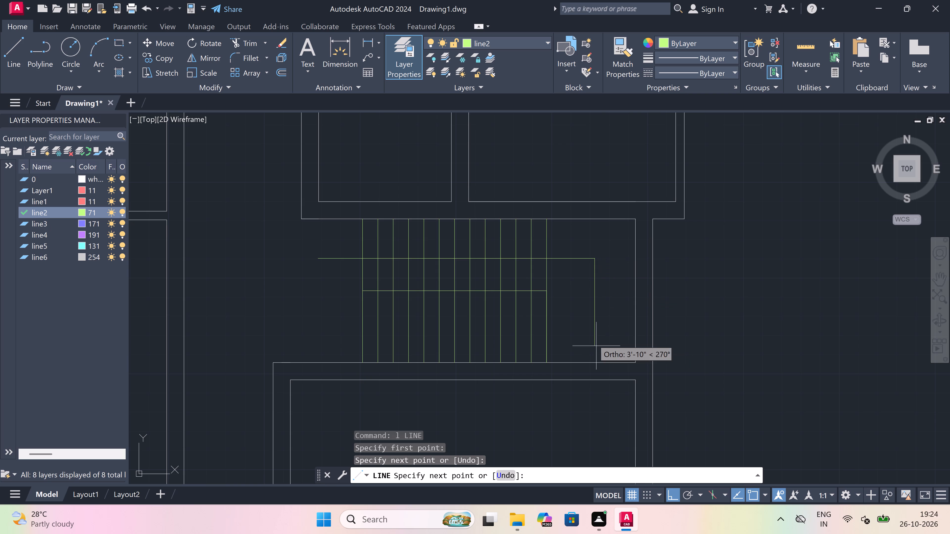
{"action": "left_click_drag", "start_coordinate": [592, 327], "coordinate": [588, 326]}
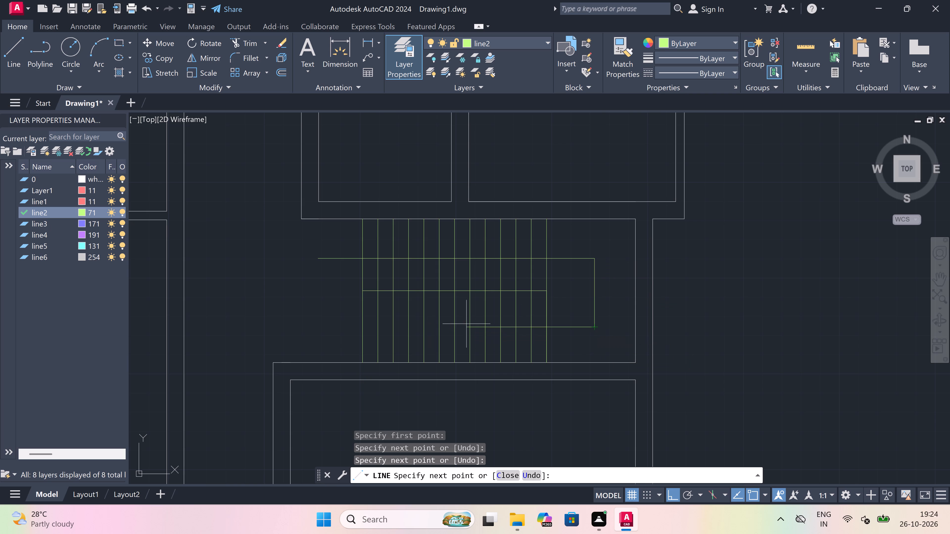
{"action": "left_click", "coordinate": [474, 324]}
{"action": "key", "text": "Escape"}
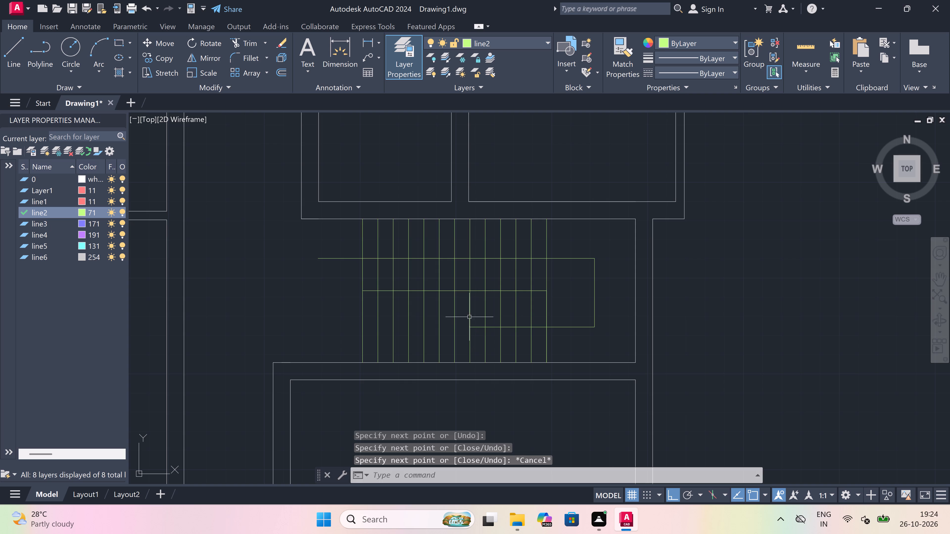
Trim the outer wall line out of the three wall junctions where the two small projecting rooms meet the plan's top wall.
{"action": "scroll", "coordinate": [462, 286], "scroll_direction": "down", "scroll_amount": 5}
{"action": "scroll", "coordinate": [448, 310], "scroll_direction": "up", "scroll_amount": 3}
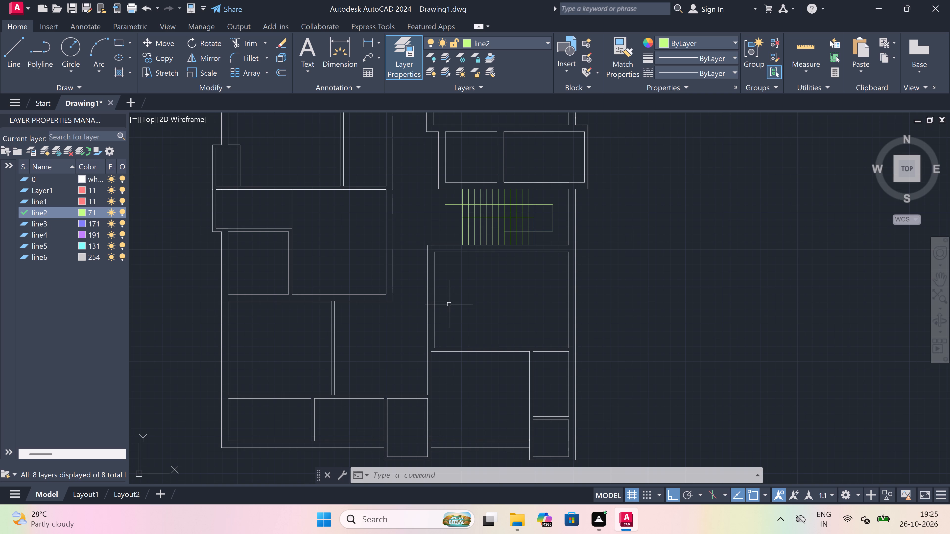
{"action": "scroll", "coordinate": [449, 304], "scroll_direction": "down", "scroll_amount": 1}
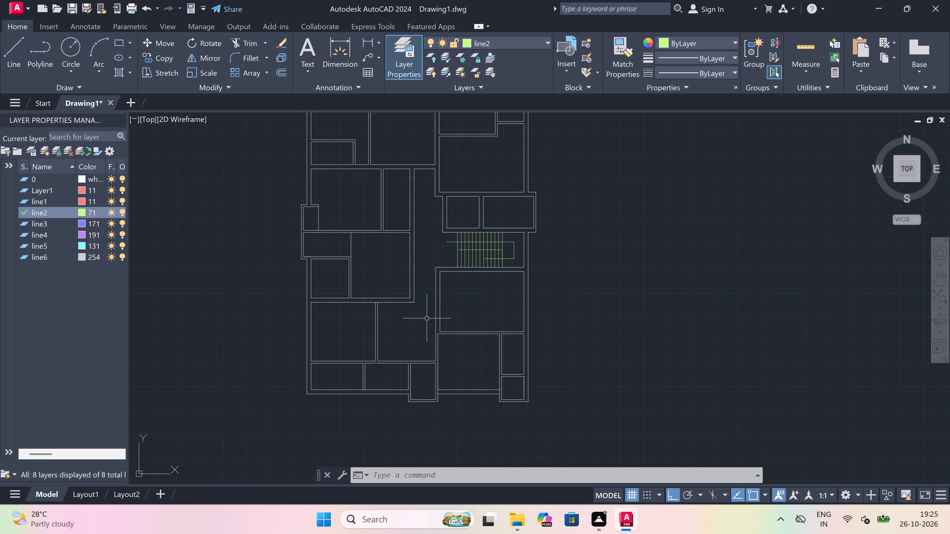
{"action": "scroll", "coordinate": [427, 318], "scroll_direction": "down", "scroll_amount": 2}
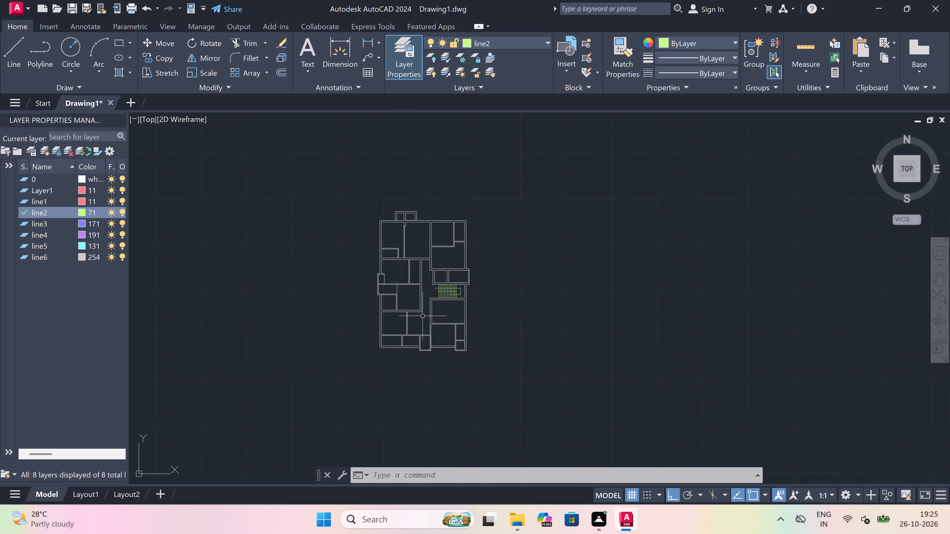
{"action": "scroll", "coordinate": [357, 241], "scroll_direction": "up", "scroll_amount": 1}
{"action": "scroll", "coordinate": [431, 183], "scroll_direction": "up", "scroll_amount": 2}
{"action": "scroll", "coordinate": [424, 255], "scroll_direction": "up", "scroll_amount": 2}
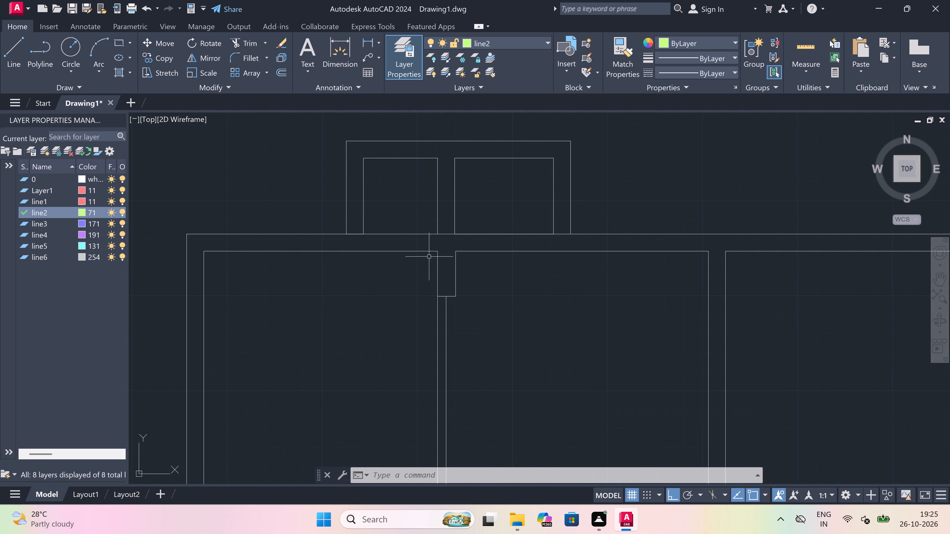
{"action": "scroll", "coordinate": [430, 258], "scroll_direction": "down", "scroll_amount": 2}
{"action": "scroll", "coordinate": [402, 205], "scroll_direction": "up", "scroll_amount": 1}
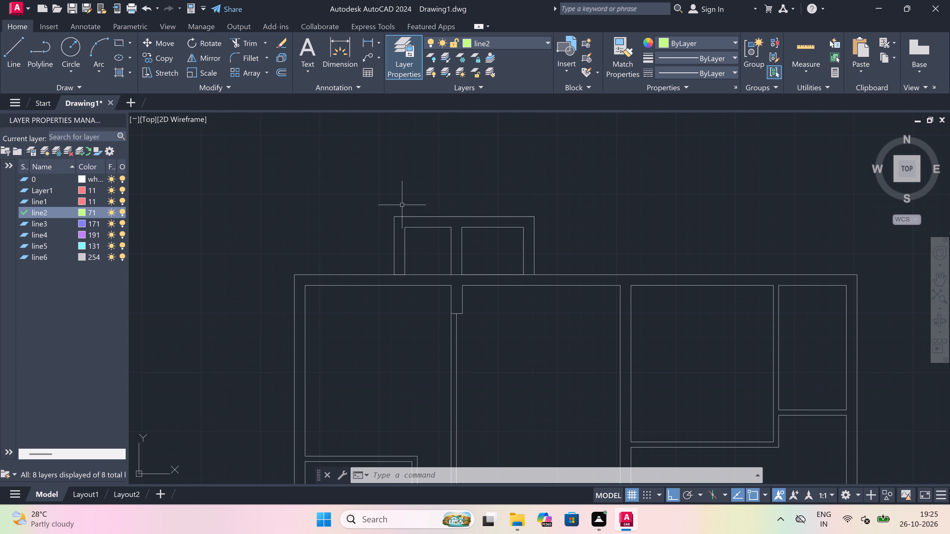
{"action": "key", "text": "Escape"}
{"action": "scroll", "coordinate": [402, 205], "scroll_direction": "down", "scroll_amount": 2}
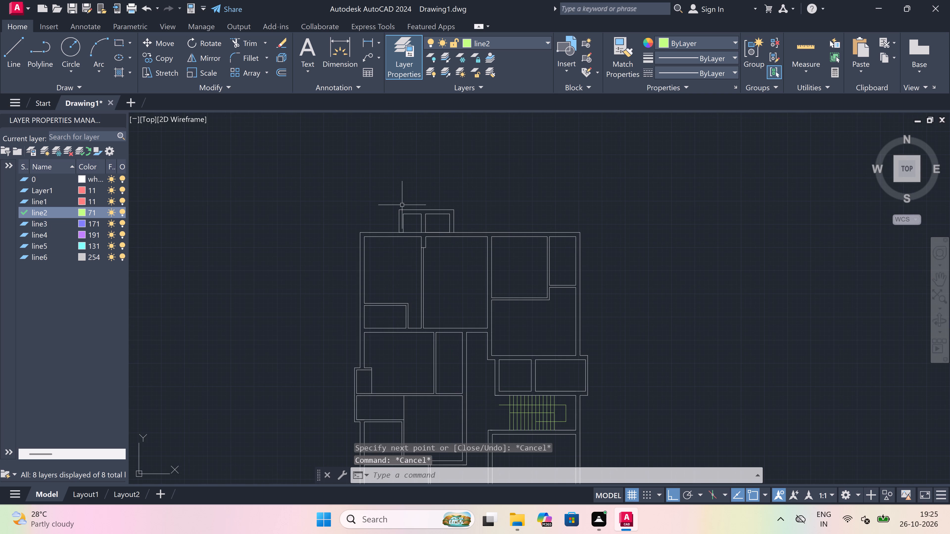
{"action": "scroll", "coordinate": [402, 230], "scroll_direction": "up", "scroll_amount": 2}
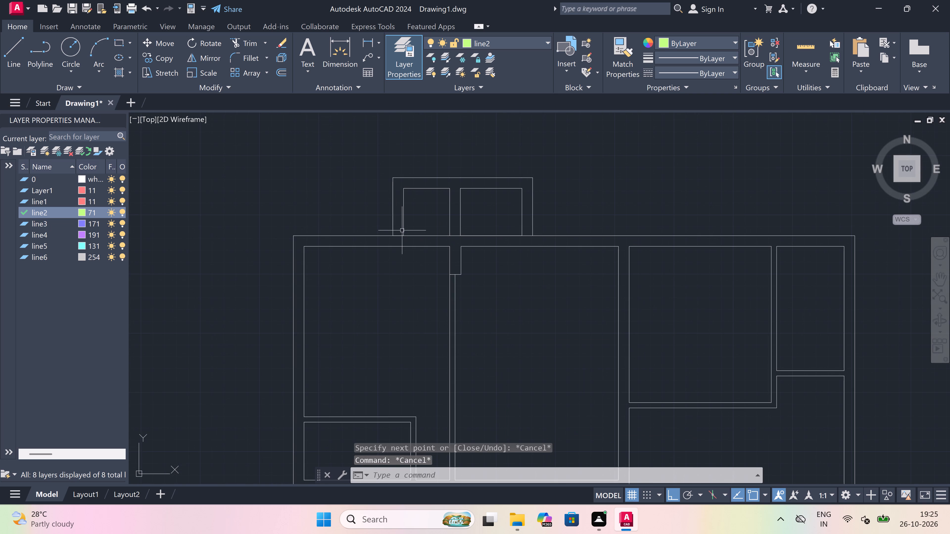
{"action": "type", "text": "tr"}
{"action": "key", "text": "space"}
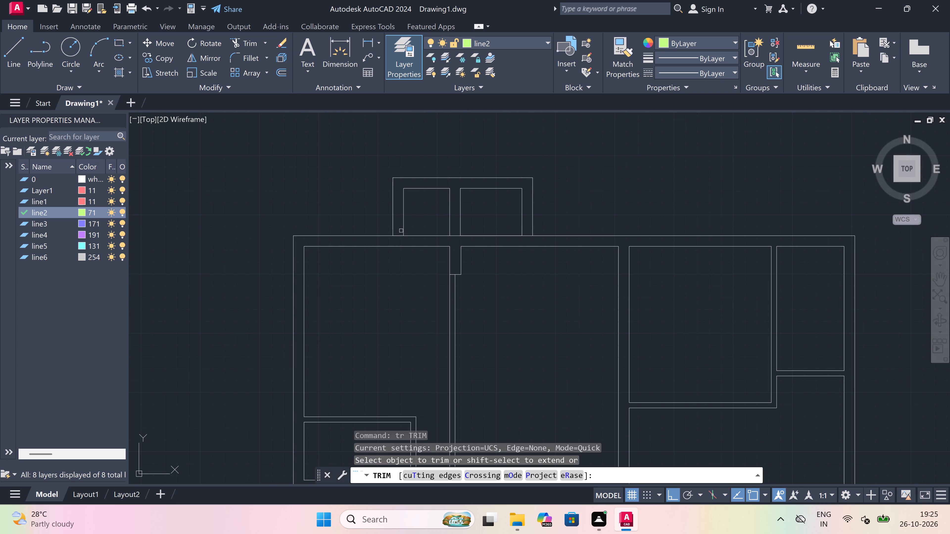
{"action": "left_click", "coordinate": [398, 237]}
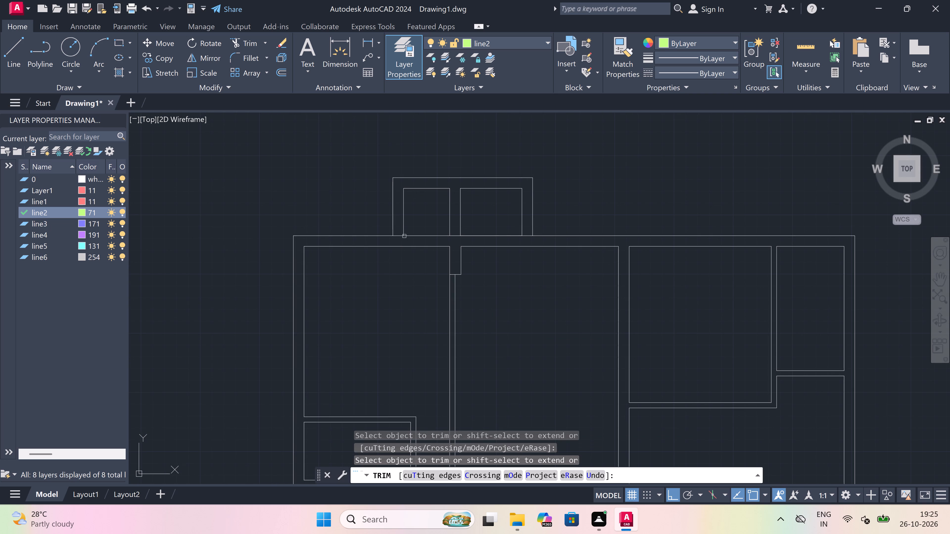
{"action": "left_click", "coordinate": [453, 233]}
{"action": "left_click", "coordinate": [454, 243]}
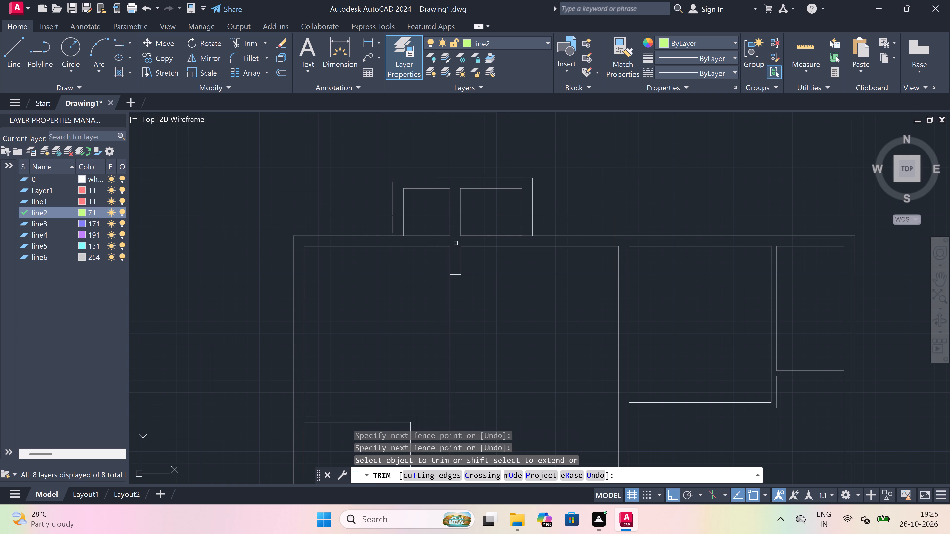
{"action": "left_click", "coordinate": [527, 234]}
{"action": "key", "text": "Escape"}
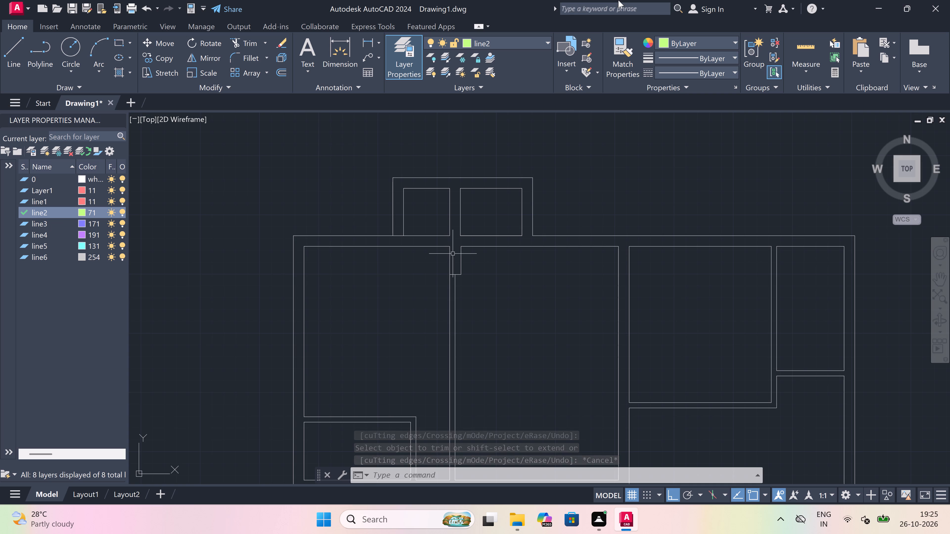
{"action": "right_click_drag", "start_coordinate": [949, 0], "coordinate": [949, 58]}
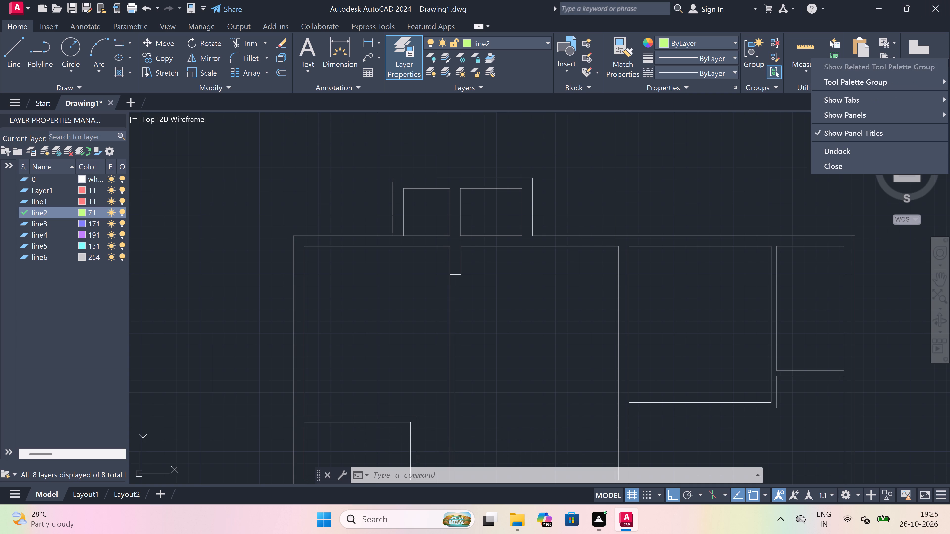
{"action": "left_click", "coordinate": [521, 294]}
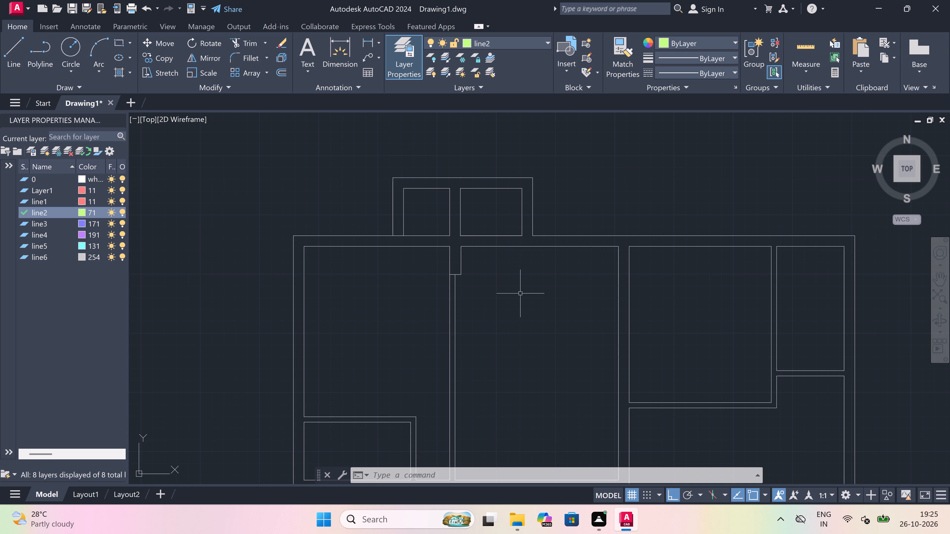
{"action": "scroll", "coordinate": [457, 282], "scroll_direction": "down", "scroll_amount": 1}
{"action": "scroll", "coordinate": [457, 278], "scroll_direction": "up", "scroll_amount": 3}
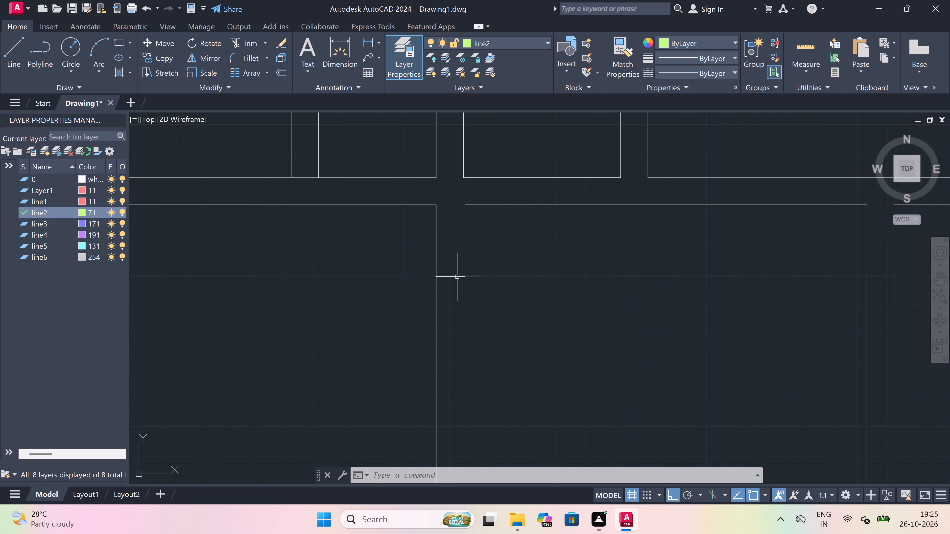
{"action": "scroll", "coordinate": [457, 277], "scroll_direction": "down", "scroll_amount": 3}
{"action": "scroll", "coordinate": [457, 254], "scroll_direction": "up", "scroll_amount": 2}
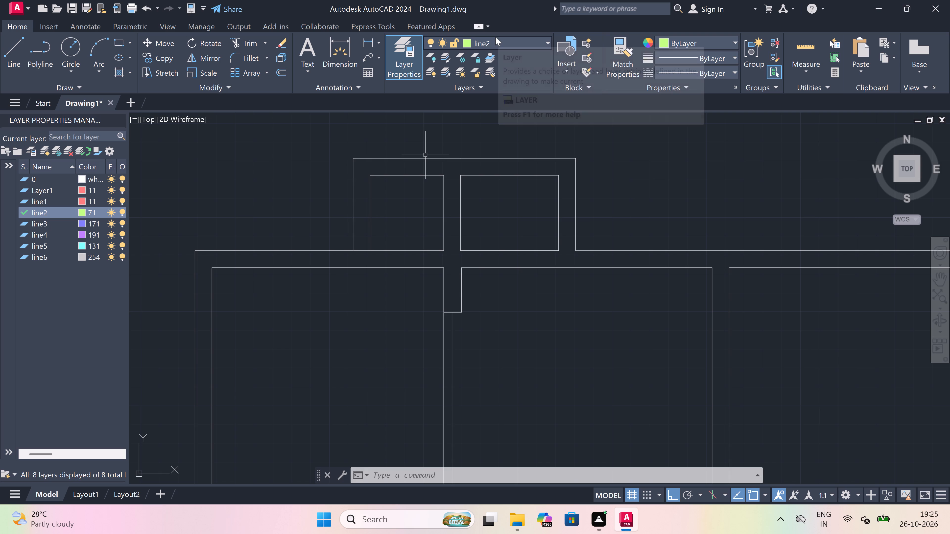
Make Layer1 the current layer.
{"action": "left_click", "coordinate": [507, 39]}
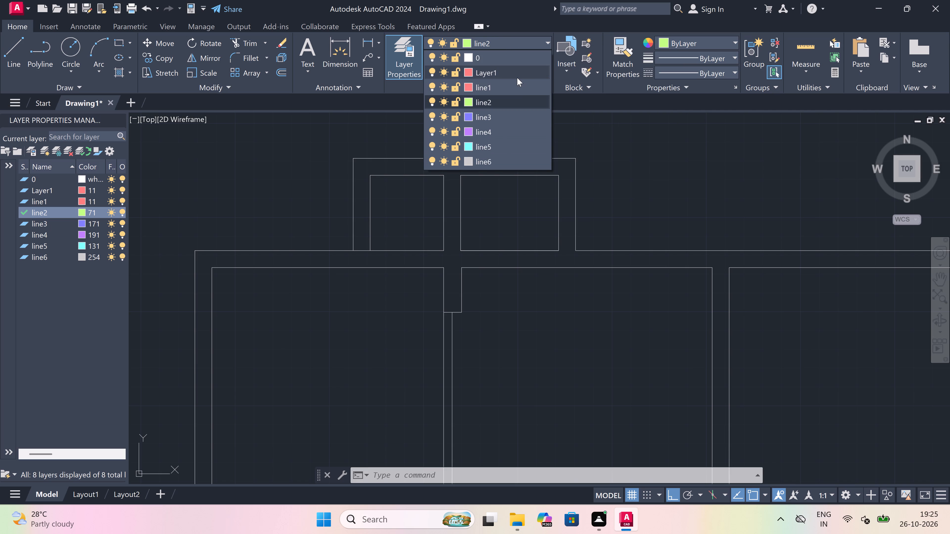
{"action": "left_click", "coordinate": [517, 71]}
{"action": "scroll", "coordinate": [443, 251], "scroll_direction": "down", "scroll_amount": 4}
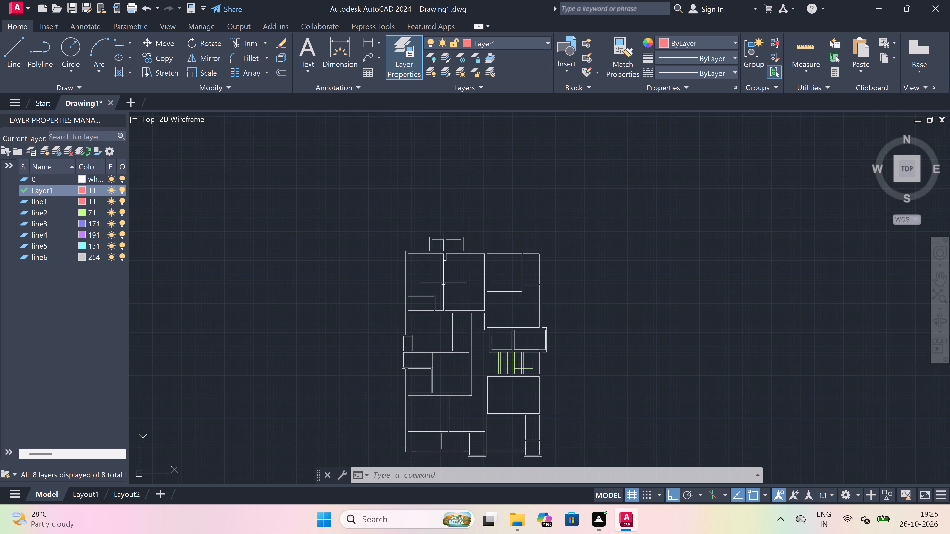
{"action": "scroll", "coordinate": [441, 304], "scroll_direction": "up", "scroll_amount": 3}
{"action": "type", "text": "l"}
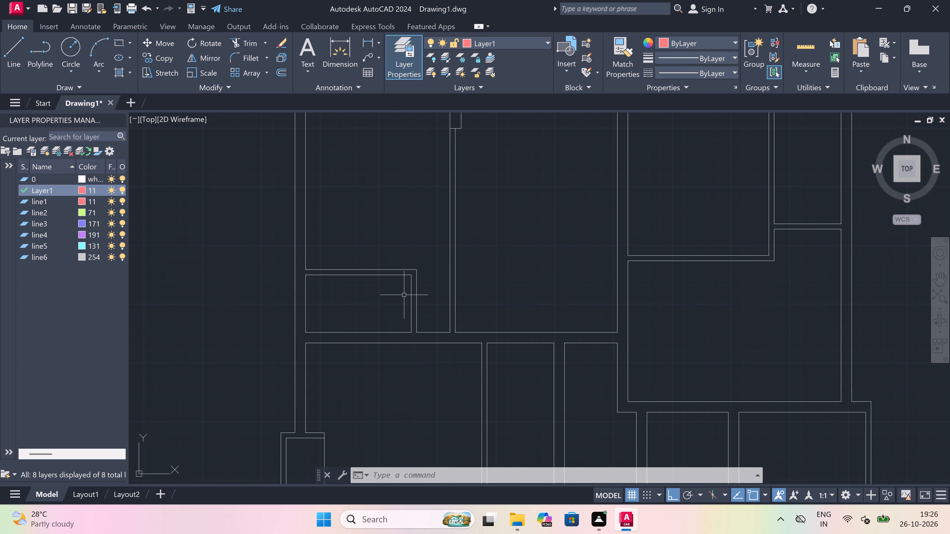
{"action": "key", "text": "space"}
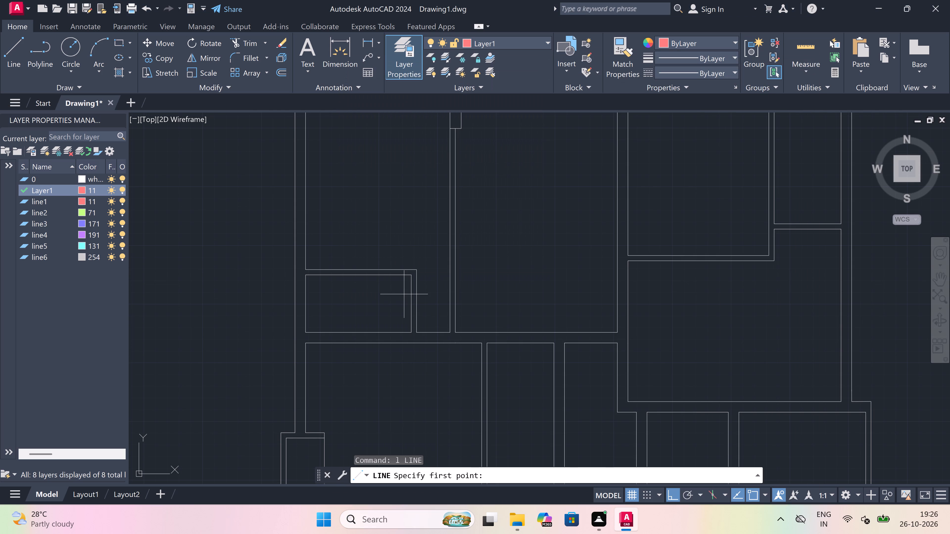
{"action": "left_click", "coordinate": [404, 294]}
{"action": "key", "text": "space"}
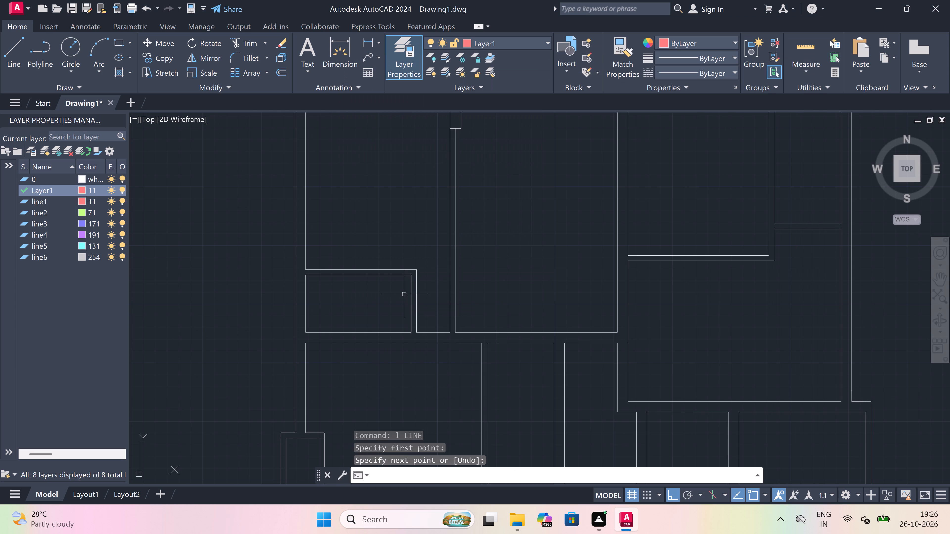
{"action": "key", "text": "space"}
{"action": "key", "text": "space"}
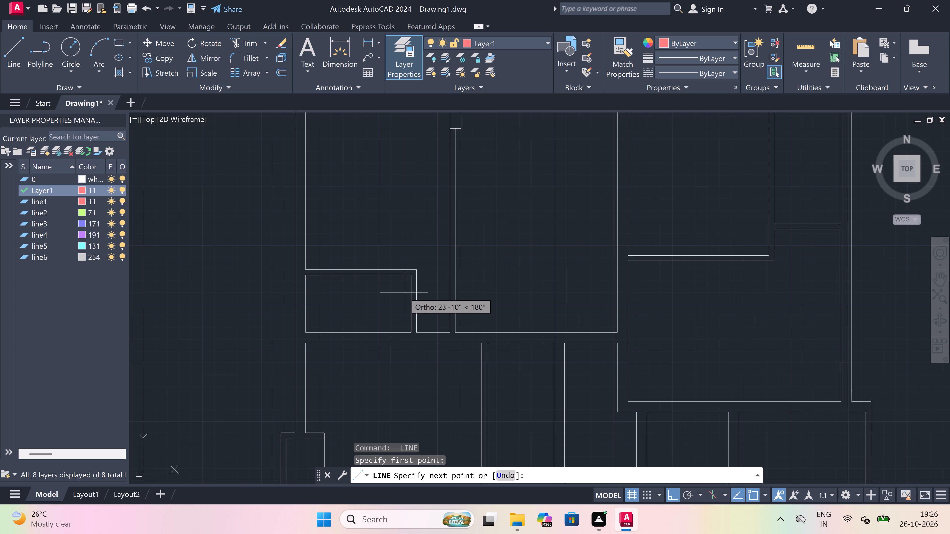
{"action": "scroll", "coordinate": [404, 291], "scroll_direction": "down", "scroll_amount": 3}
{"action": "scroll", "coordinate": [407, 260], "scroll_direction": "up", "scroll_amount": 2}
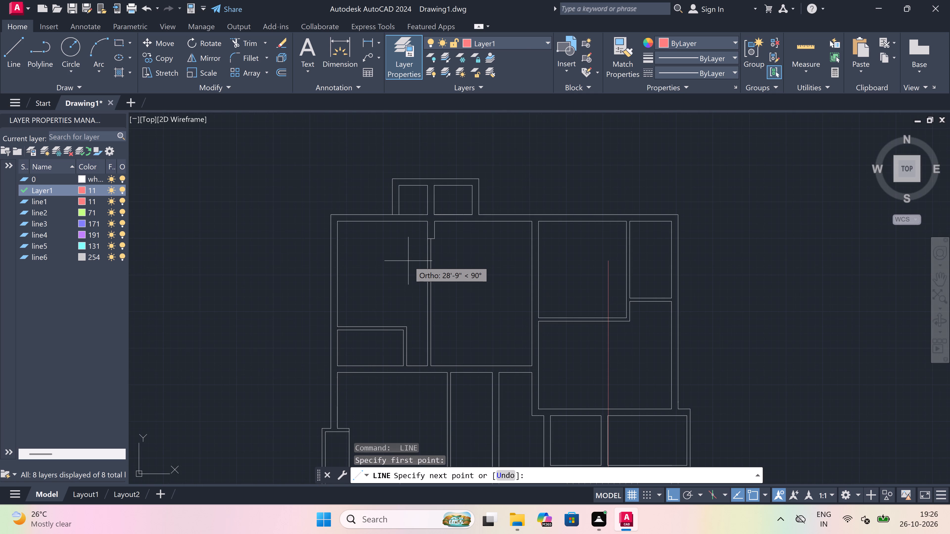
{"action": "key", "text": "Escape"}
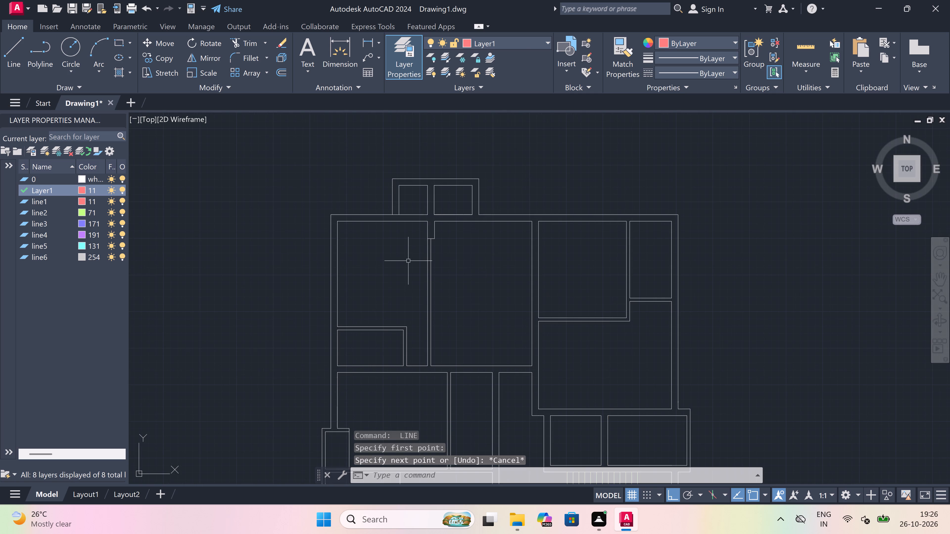
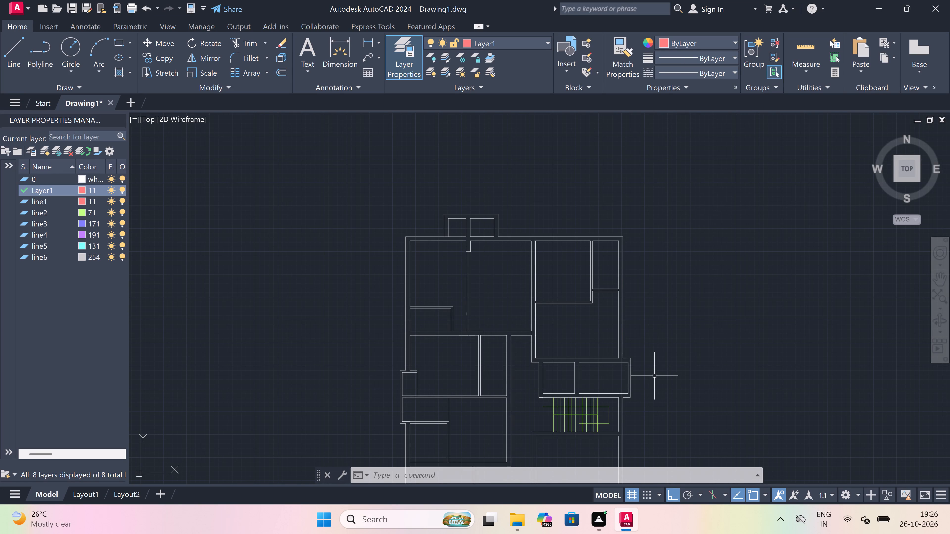
Draw the door's upper jamb line across the thick wall stub, then from its midpoint a 2" downward return and a 3' leaf extending left.
{"action": "scroll", "coordinate": [654, 376], "scroll_direction": "down", "scroll_amount": 2}
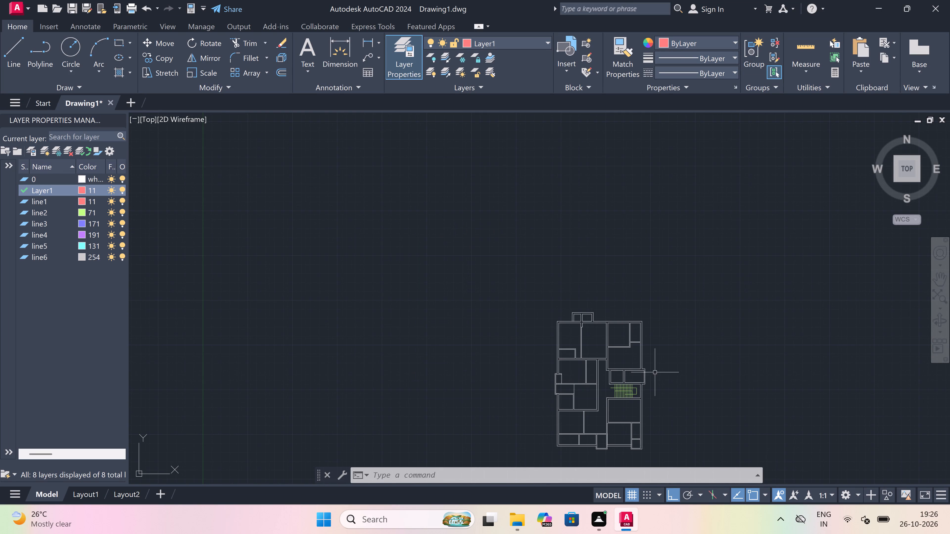
{"action": "scroll", "coordinate": [573, 336], "scroll_direction": "up", "scroll_amount": 2}
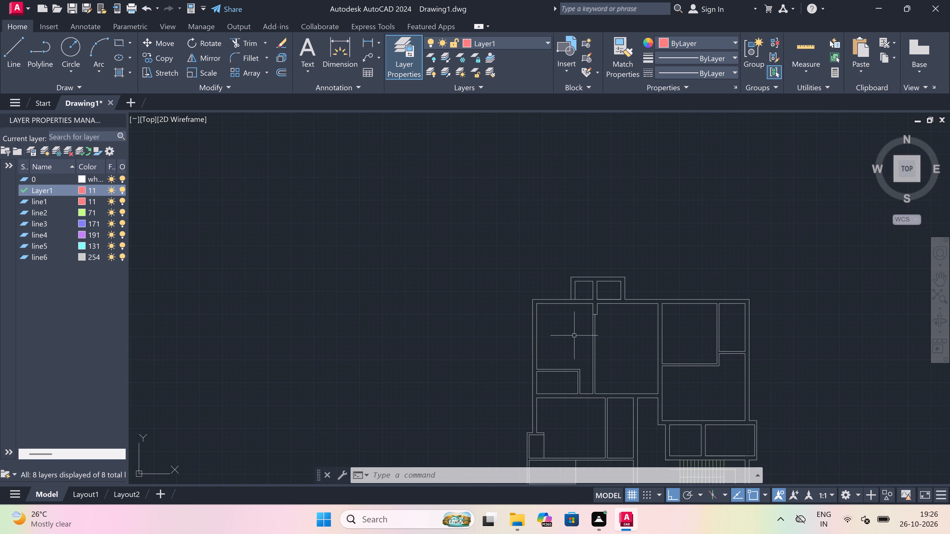
{"action": "type", "text": "l"}
{"action": "key", "text": "space"}
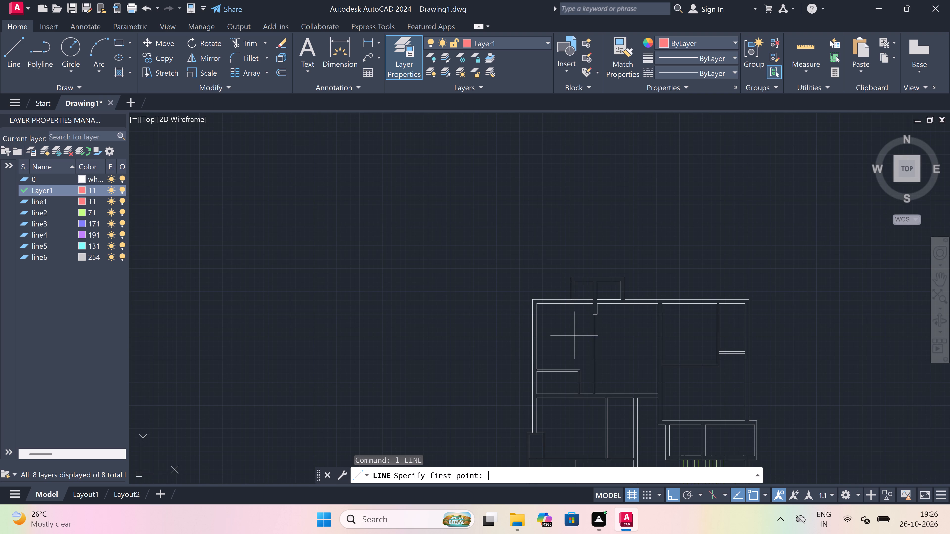
{"action": "scroll", "coordinate": [596, 306], "scroll_direction": "up", "scroll_amount": 2}
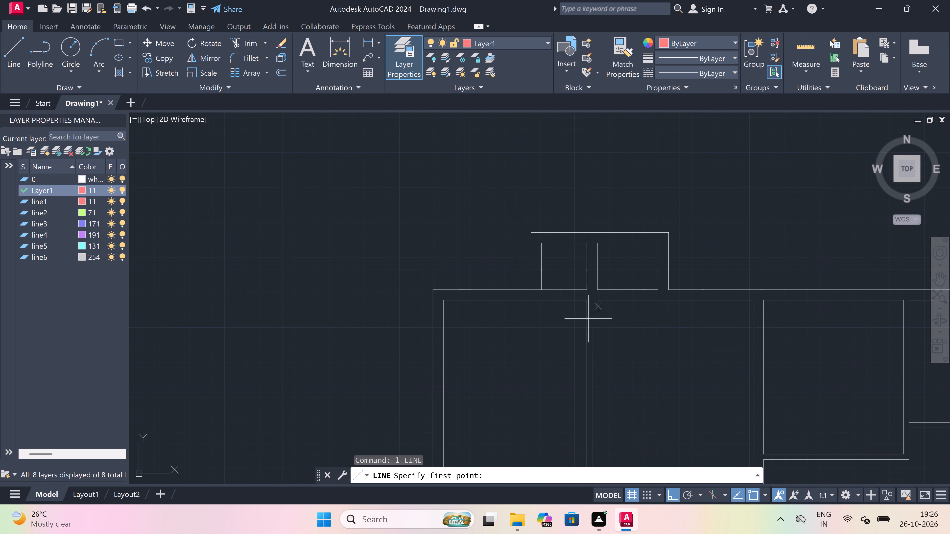
{"action": "scroll", "coordinate": [588, 324], "scroll_direction": "up", "scroll_amount": 5}
{"action": "left_click_drag", "start_coordinate": [581, 297], "coordinate": [588, 296]}
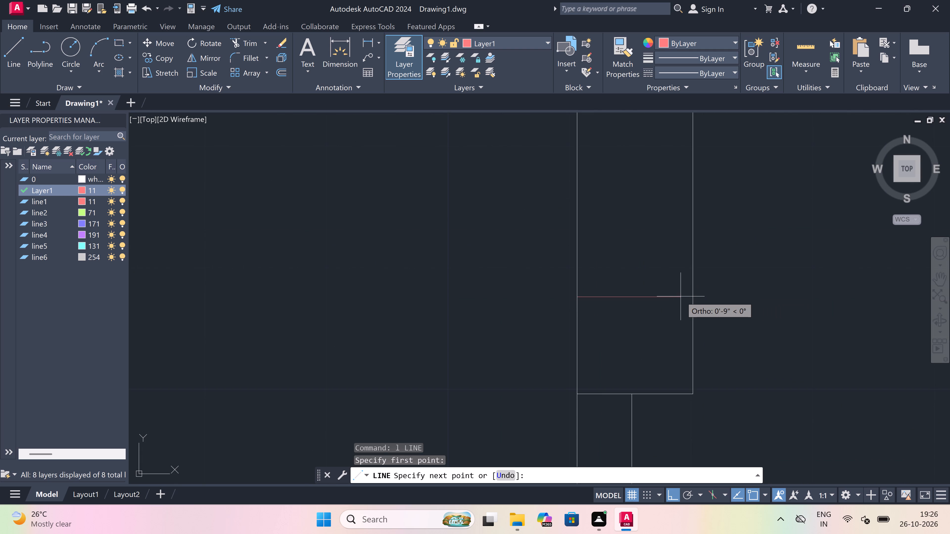
{"action": "left_click_drag", "start_coordinate": [692, 297], "coordinate": [689, 297]}
{"action": "left_click_drag", "start_coordinate": [637, 297], "coordinate": [628, 381]}
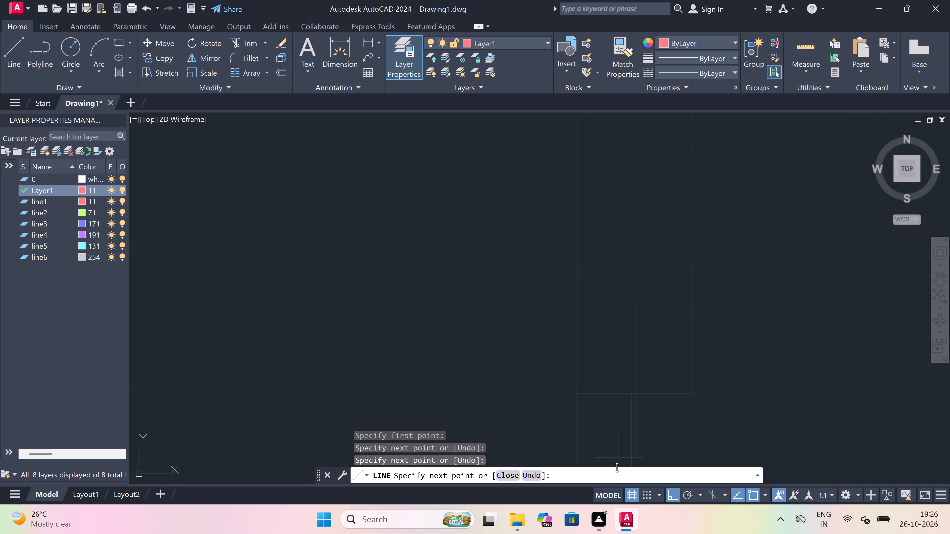
{"action": "key", "text": "2"}
{"action": "type", "text": "\""}
{"action": "key", "text": "space"}
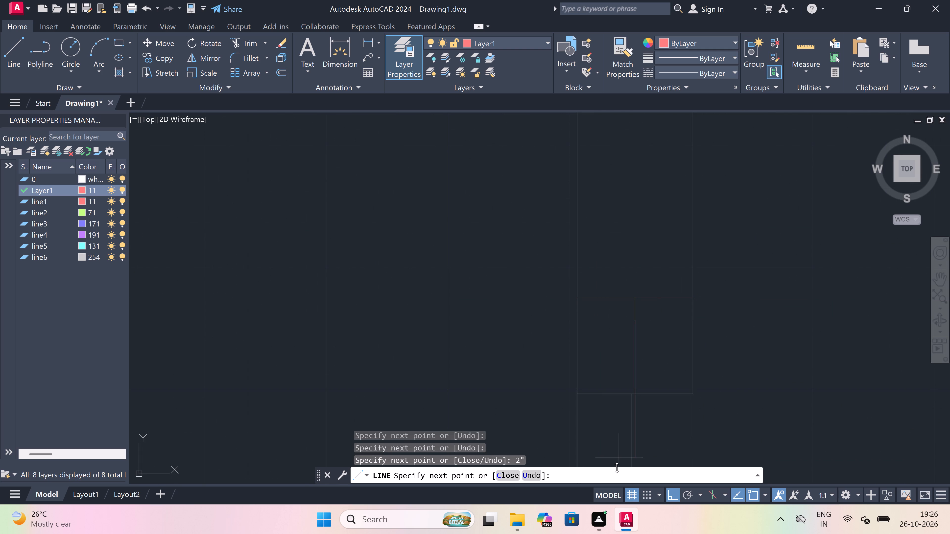
{"action": "type", "text": "3'"}
{"action": "key", "text": "space"}
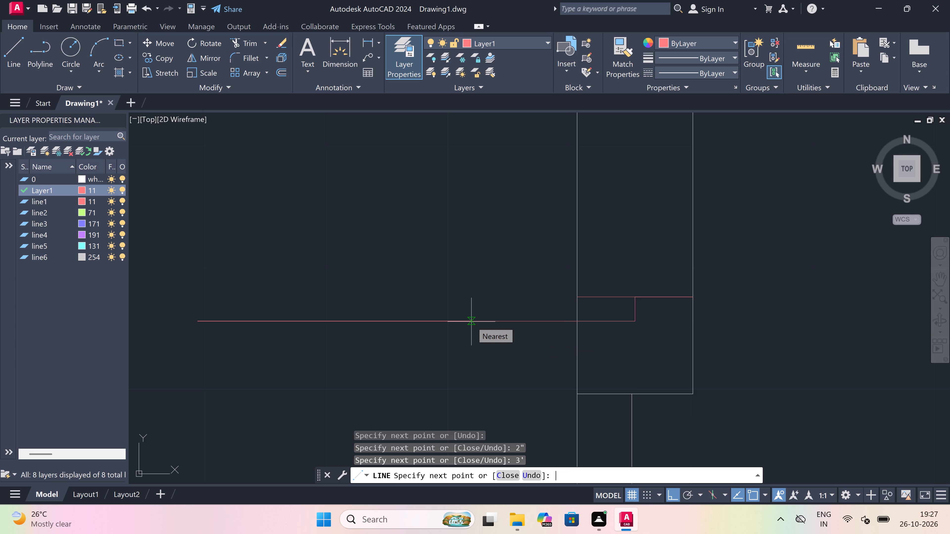
{"action": "key", "text": "Escape"}
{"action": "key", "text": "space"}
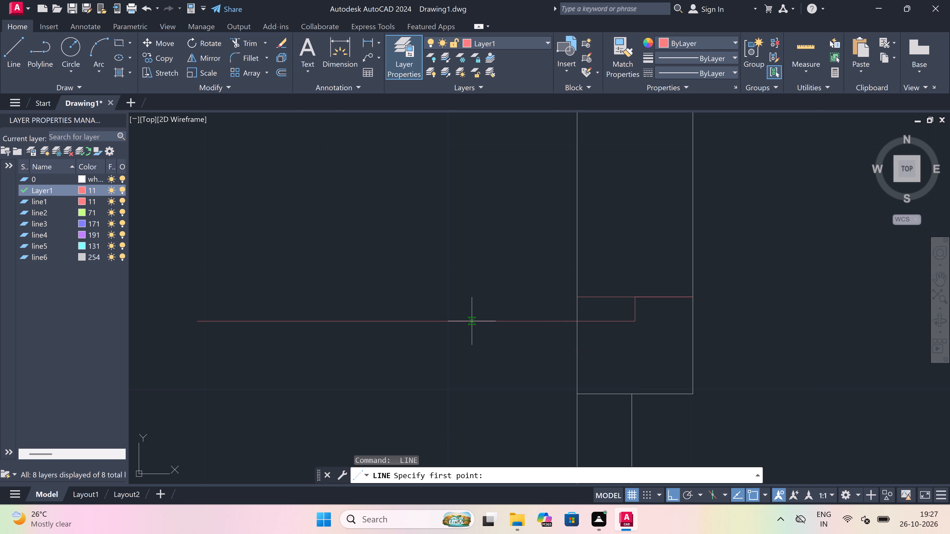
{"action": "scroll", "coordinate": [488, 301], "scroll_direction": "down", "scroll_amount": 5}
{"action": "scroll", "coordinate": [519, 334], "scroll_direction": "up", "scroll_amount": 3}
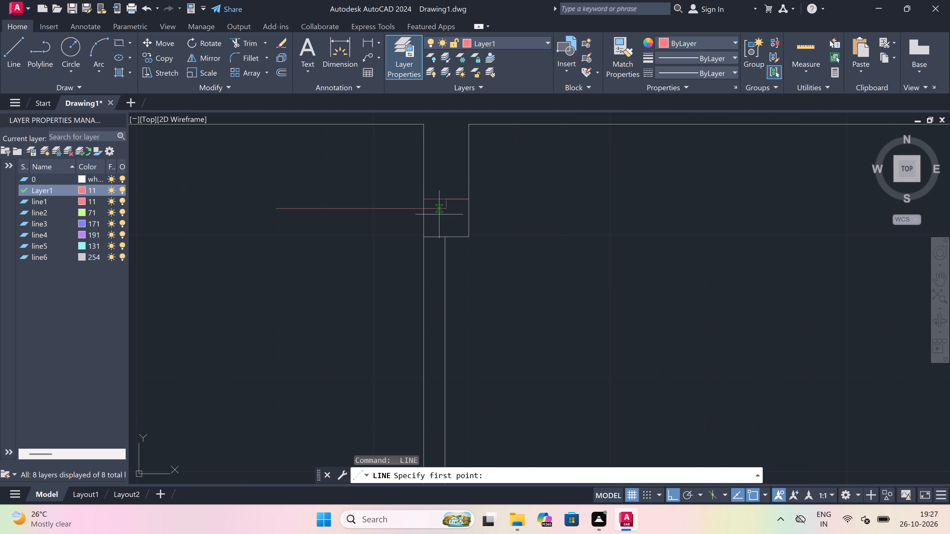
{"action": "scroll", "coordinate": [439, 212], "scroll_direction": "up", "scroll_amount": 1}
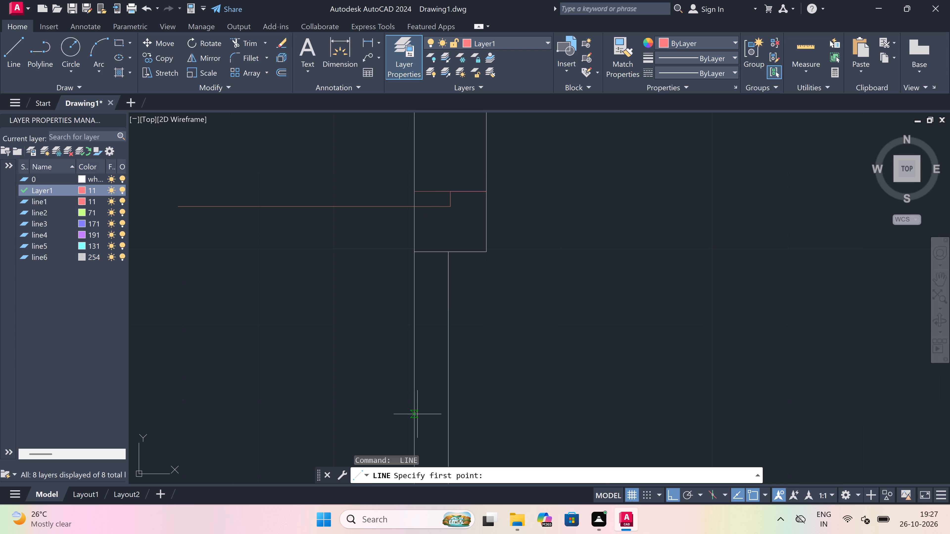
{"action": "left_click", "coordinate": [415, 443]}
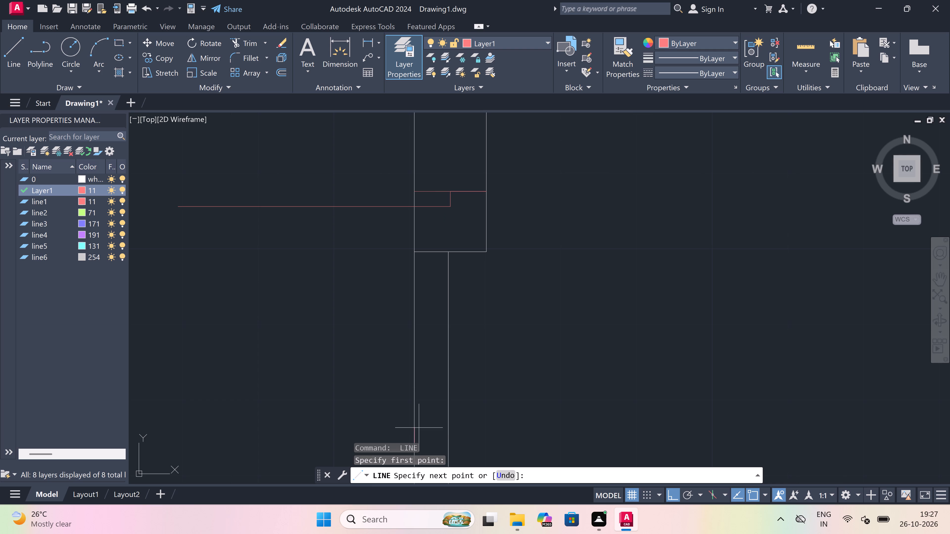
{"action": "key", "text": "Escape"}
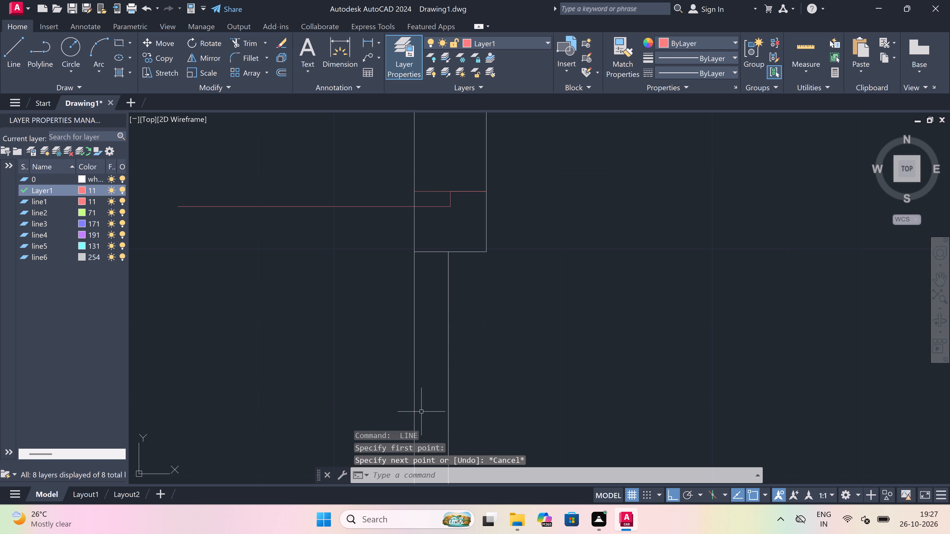
Draw the lower jamb line across the thin partition wall below the door leaf, with a 2" upward return from its midpoint.
{"action": "key", "text": "space"}
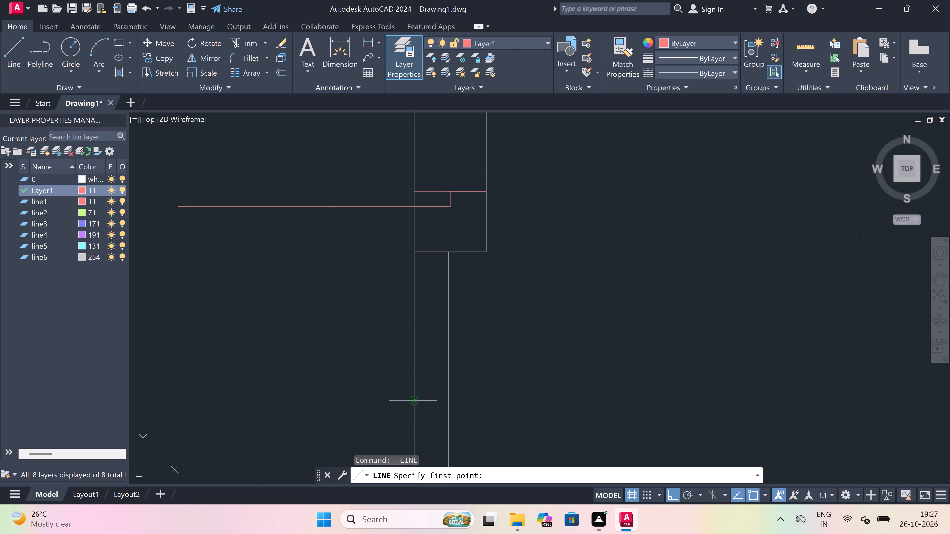
{"action": "left_click", "coordinate": [413, 401]}
{"action": "left_click", "coordinate": [441, 403]}
{"action": "left_click", "coordinate": [449, 403]}
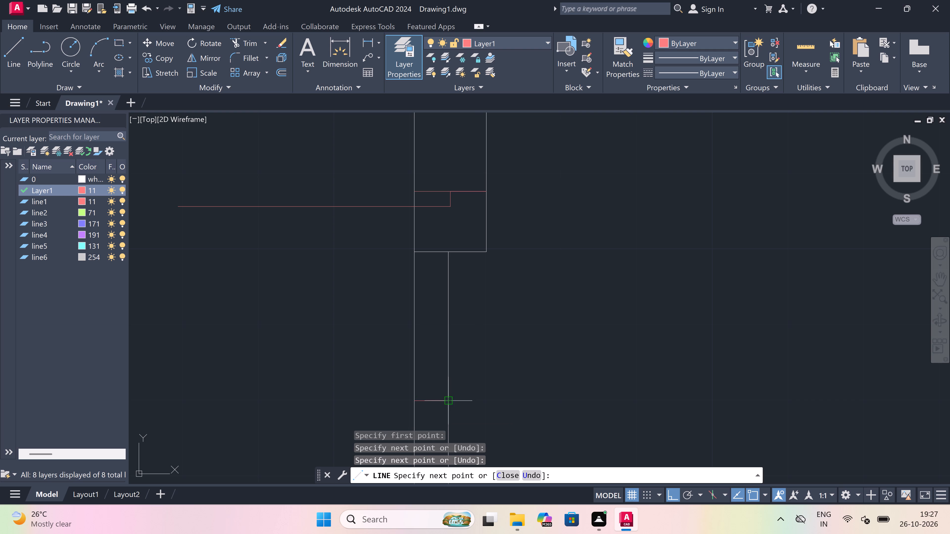
{"action": "left_click", "coordinate": [431, 400]}
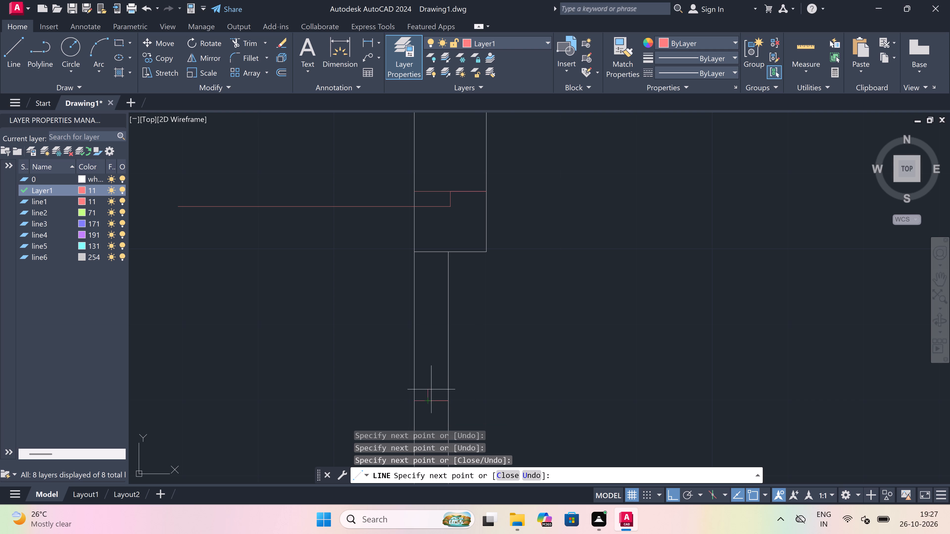
{"action": "scroll", "coordinate": [431, 411], "scroll_direction": "up", "scroll_amount": 3}
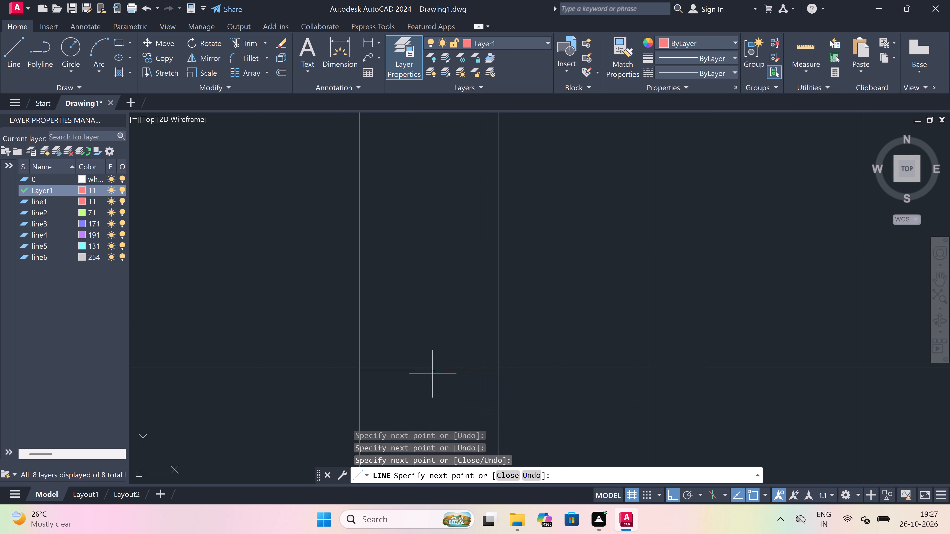
{"action": "left_click_drag", "start_coordinate": [429, 370], "coordinate": [433, 319]}
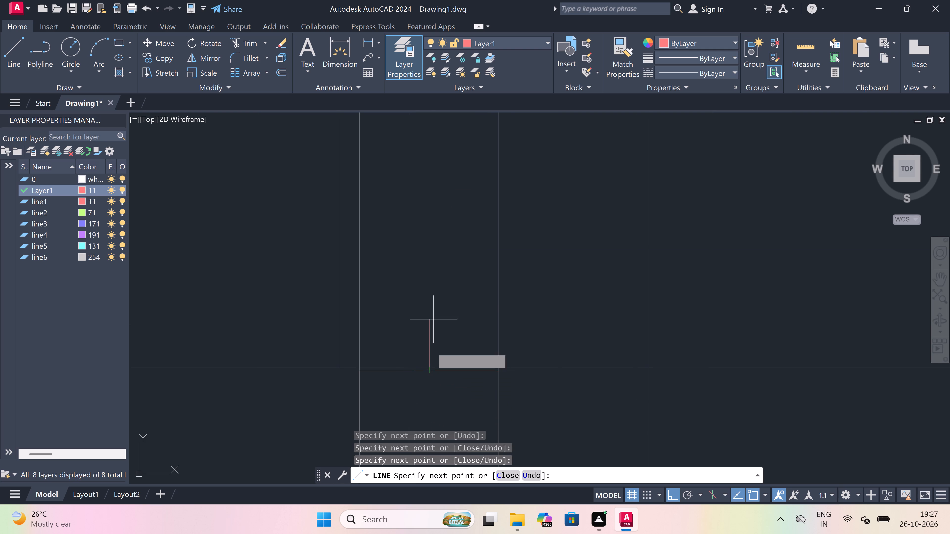
{"action": "key", "text": "2"}
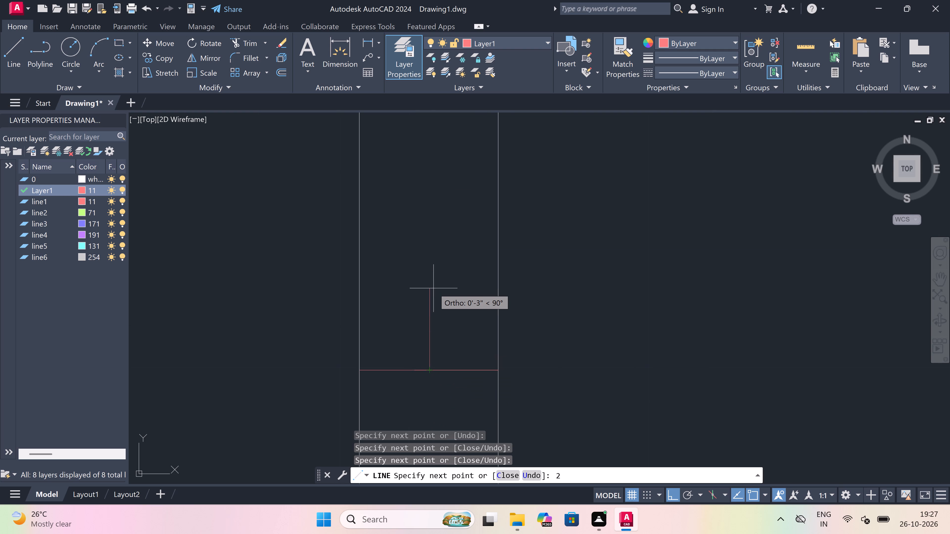
{"action": "type", "text": "\""}
{"action": "key", "text": "space"}
{"action": "key", "text": "Escape"}
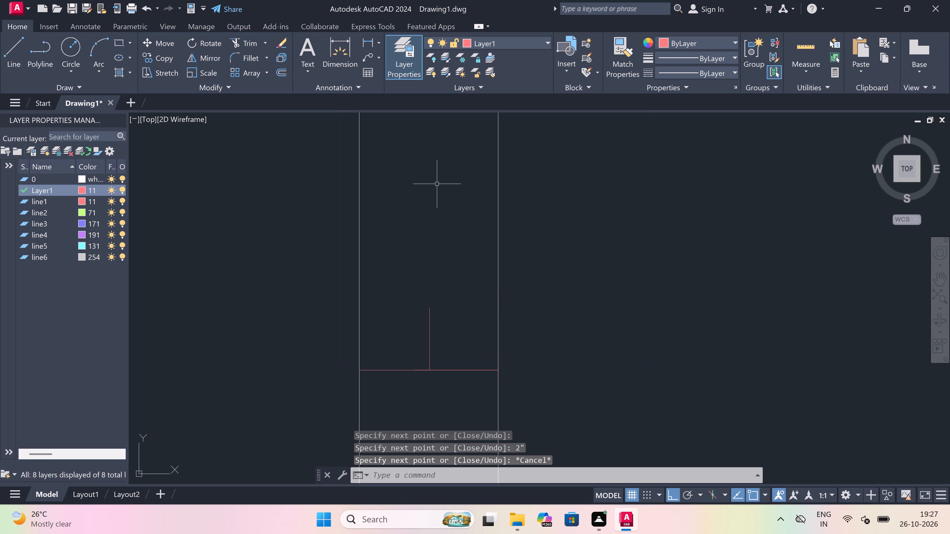
Draw the door swing as a start-end-direction arc from the leaf's free end to the top of the lower jamb's return.
{"action": "scroll", "coordinate": [427, 206], "scroll_direction": "down", "scroll_amount": 4}
{"action": "scroll", "coordinate": [417, 206], "scroll_direction": "up", "scroll_amount": 1}
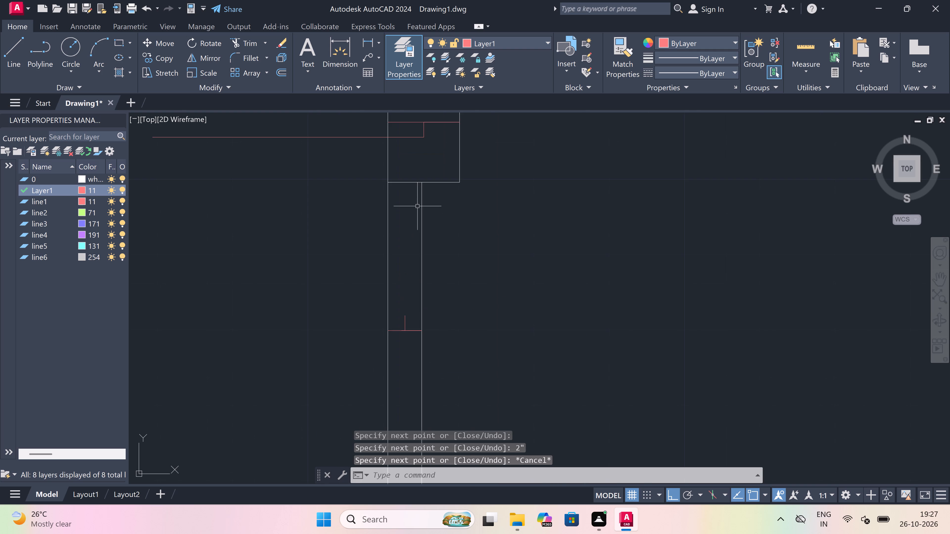
{"action": "scroll", "coordinate": [417, 206], "scroll_direction": "down", "scroll_amount": 1}
{"action": "left_click", "coordinate": [103, 65]}
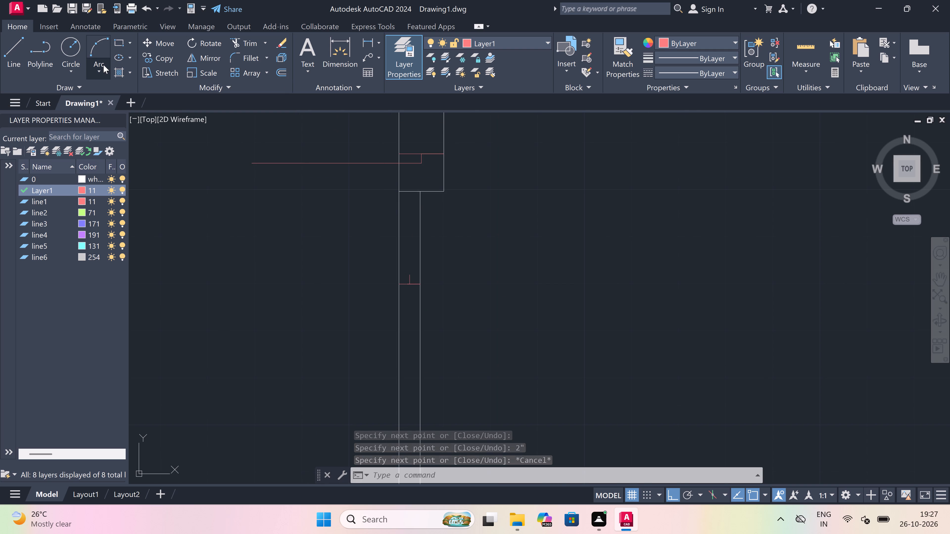
{"action": "left_click", "coordinate": [165, 216]}
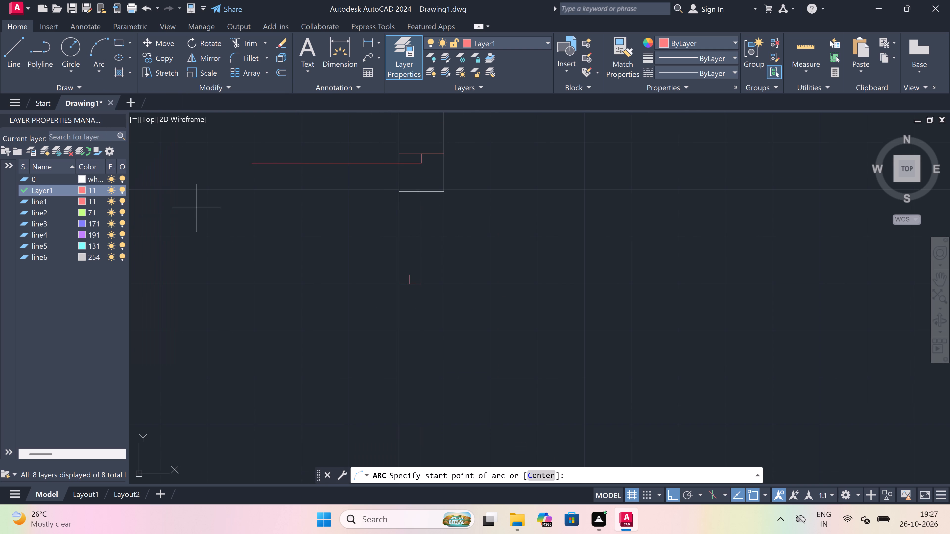
{"action": "left_click", "coordinate": [255, 163]}
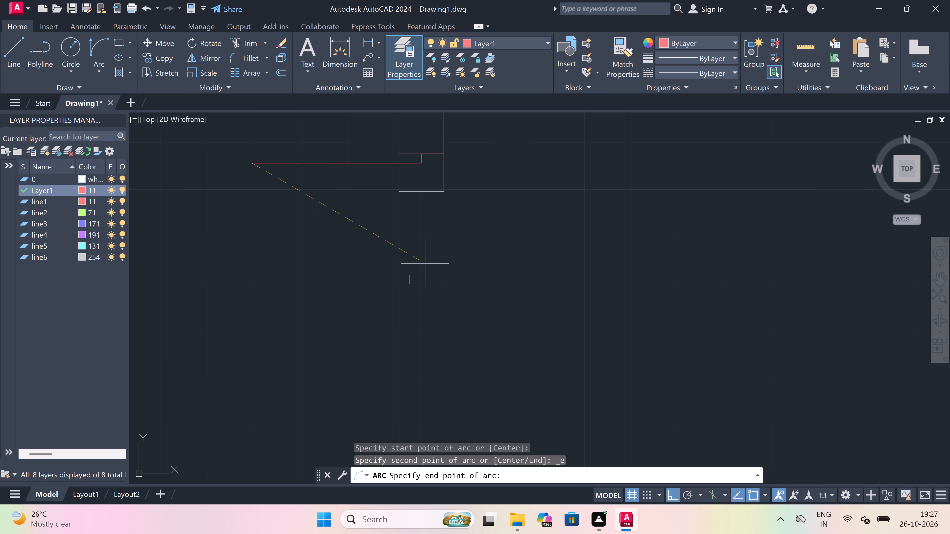
{"action": "left_click", "coordinate": [409, 270]}
{"action": "left_click", "coordinate": [338, 315]}
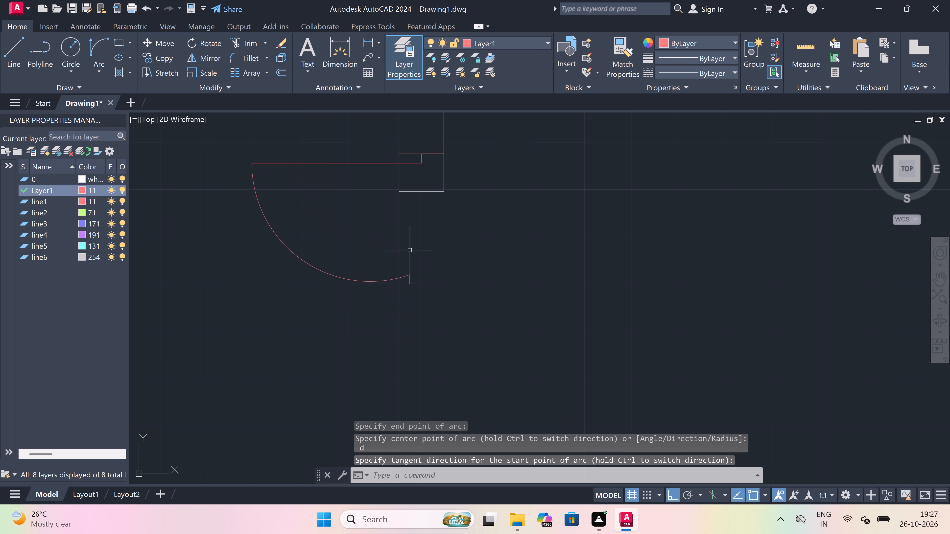
Trim away the wall lines and the leftover stub edge between the two jambs to clear the door opening.
{"action": "type", "text": "tr"}
{"action": "key", "text": "space"}
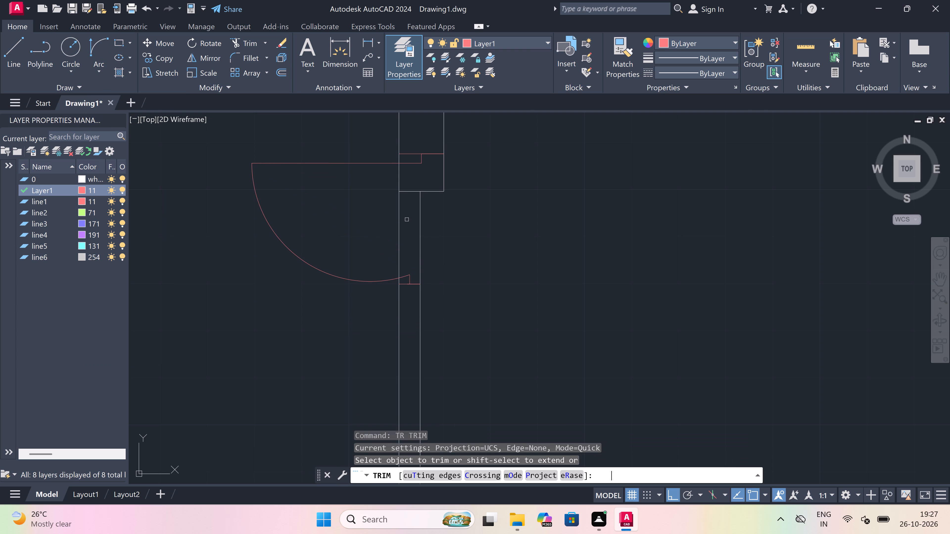
{"action": "left_click_drag", "start_coordinate": [389, 188], "coordinate": [397, 183]}
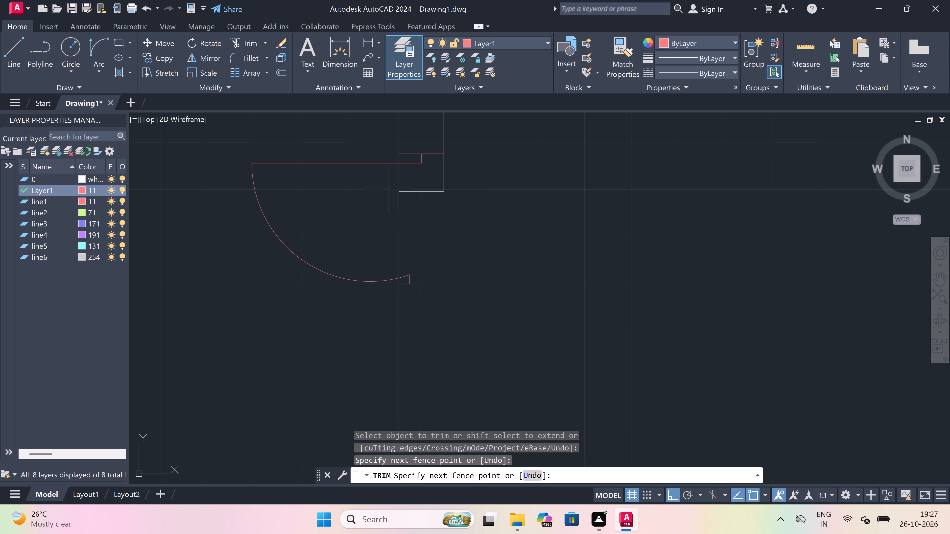
{"action": "left_click_drag", "start_coordinate": [397, 183], "coordinate": [395, 184]}
{"action": "left_click", "coordinate": [502, 167]}
{"action": "left_click", "coordinate": [445, 189]}
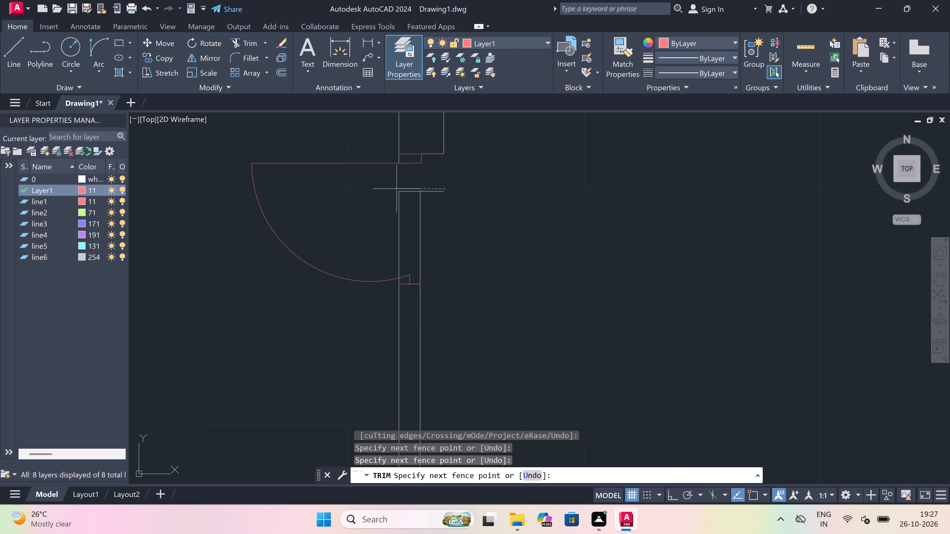
{"action": "left_click_drag", "start_coordinate": [394, 190], "coordinate": [398, 195]}
{"action": "left_click_drag", "start_coordinate": [380, 237], "coordinate": [423, 246]}
{"action": "left_click_drag", "start_coordinate": [477, 247], "coordinate": [477, 244]}
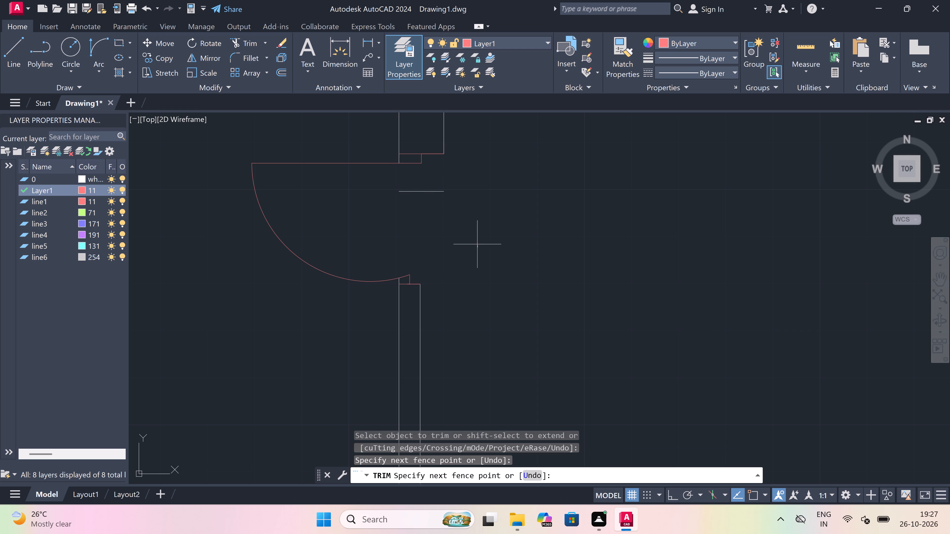
{"action": "left_click", "coordinate": [422, 177]}
{"action": "scroll", "coordinate": [409, 214], "scroll_direction": "down", "scroll_amount": 3}
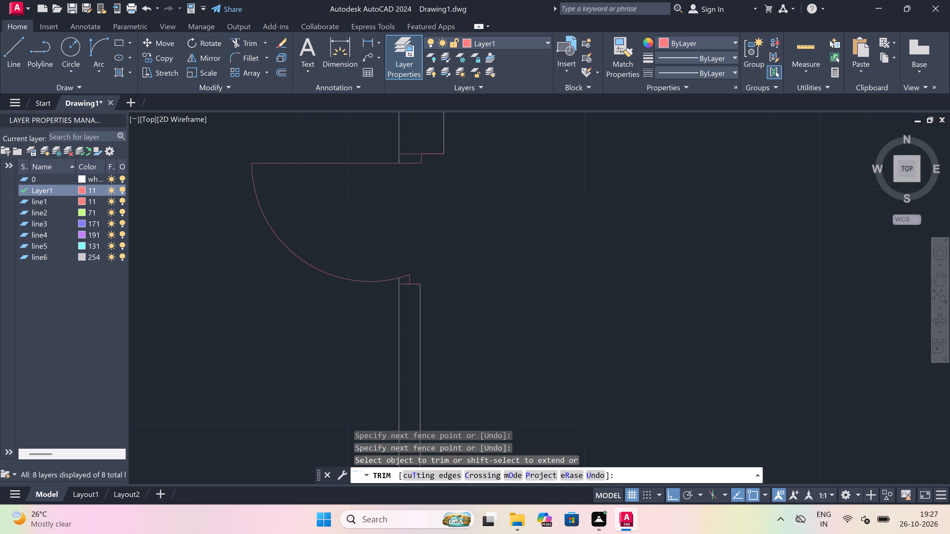
{"action": "scroll", "coordinate": [409, 214], "scroll_direction": "down", "scroll_amount": 1}
{"action": "scroll", "coordinate": [409, 214], "scroll_direction": "up", "scroll_amount": 1}
{"action": "key", "text": "Escape"}
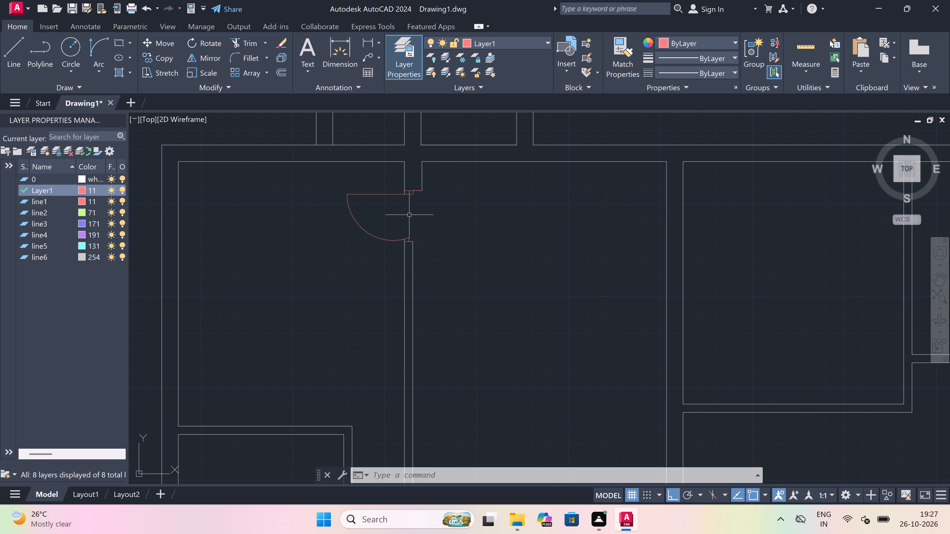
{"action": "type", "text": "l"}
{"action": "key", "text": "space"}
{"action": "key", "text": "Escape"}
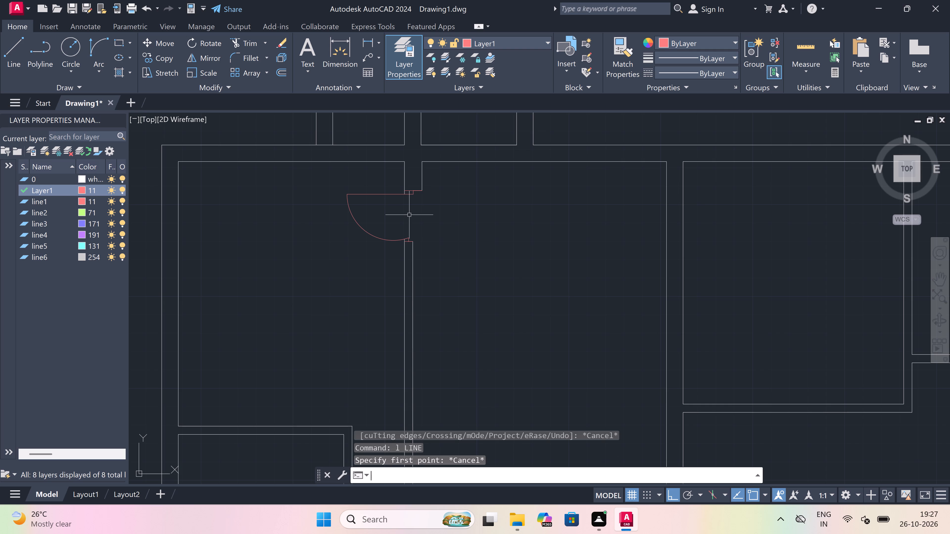
Draw the upper jamb line across the small lower-left room's east wall near its top corner, with a 2" downward return from its midpoint and a 2' leaf extending left.
{"action": "scroll", "coordinate": [441, 199], "scroll_direction": "down", "scroll_amount": 3}
{"action": "scroll", "coordinate": [436, 220], "scroll_direction": "up", "scroll_amount": 1}
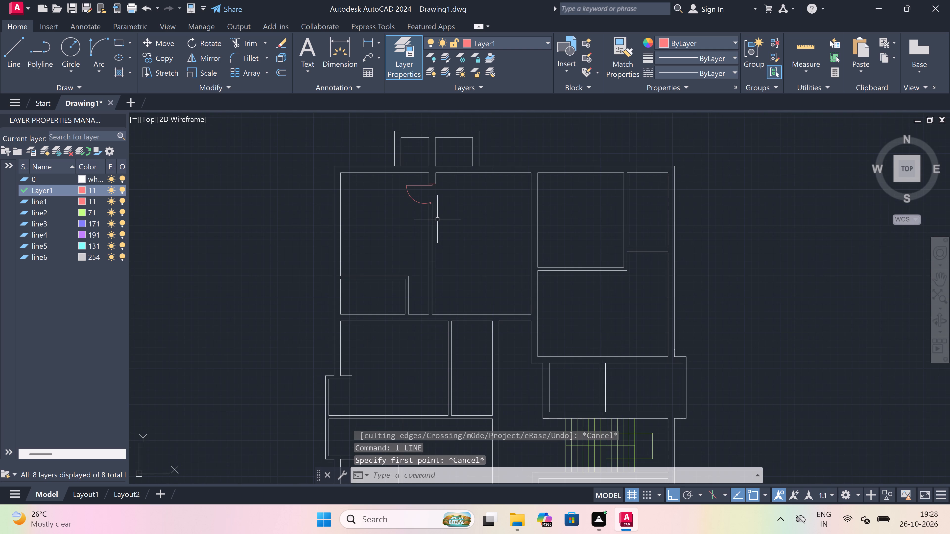
{"action": "type", "text": "l"}
{"action": "key", "text": "space"}
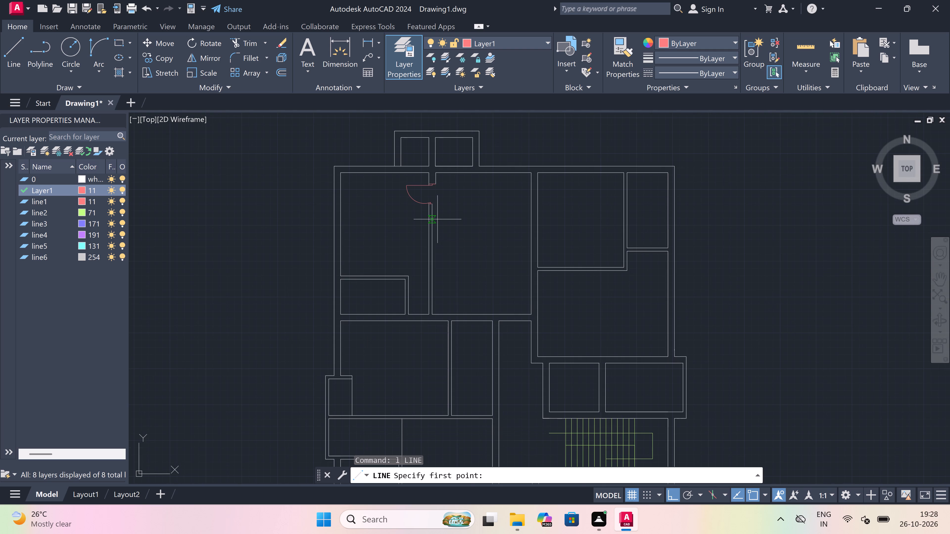
{"action": "scroll", "coordinate": [438, 219], "scroll_direction": "down", "scroll_amount": 2}
{"action": "scroll", "coordinate": [438, 234], "scroll_direction": "up", "scroll_amount": 3}
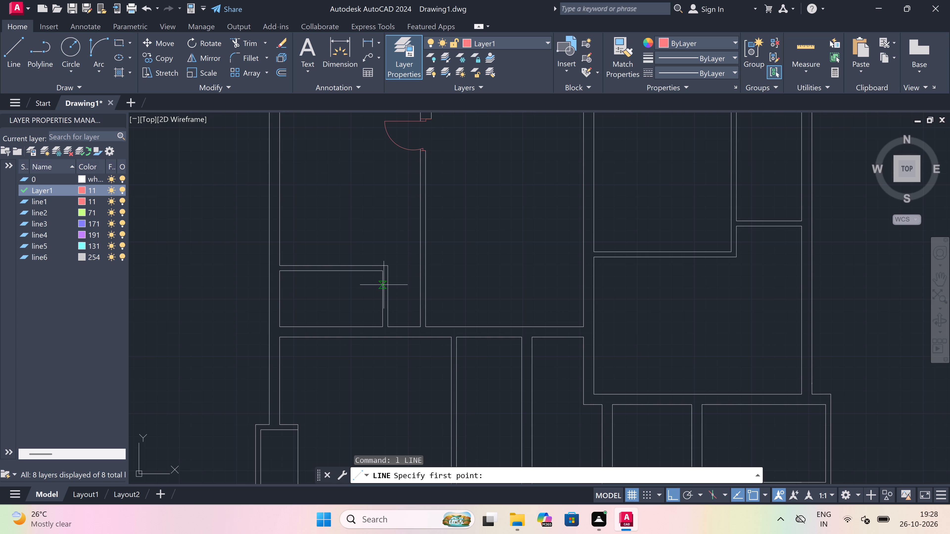
{"action": "scroll", "coordinate": [374, 306], "scroll_direction": "up", "scroll_amount": 2}
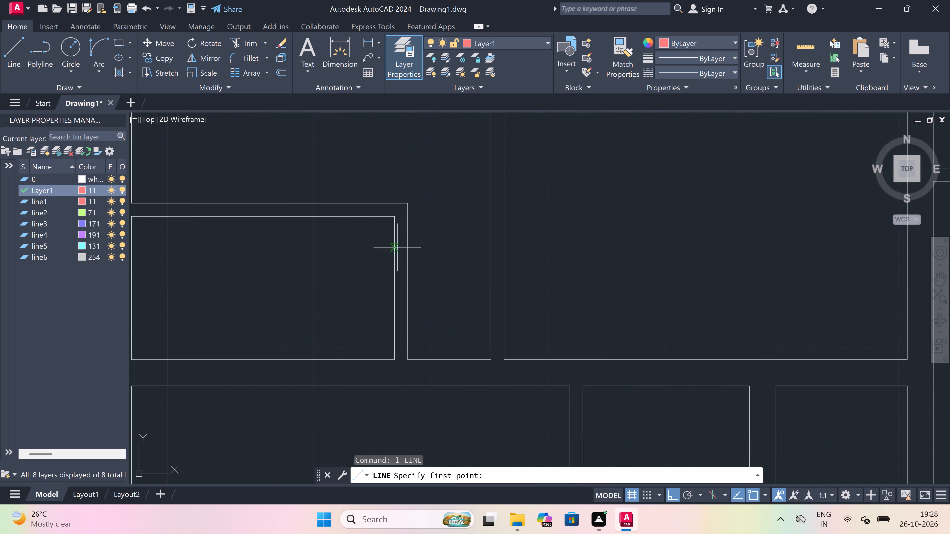
{"action": "scroll", "coordinate": [413, 205], "scroll_direction": "up", "scroll_amount": 2}
{"action": "left_click_drag", "start_coordinate": [368, 255], "coordinate": [374, 259]}
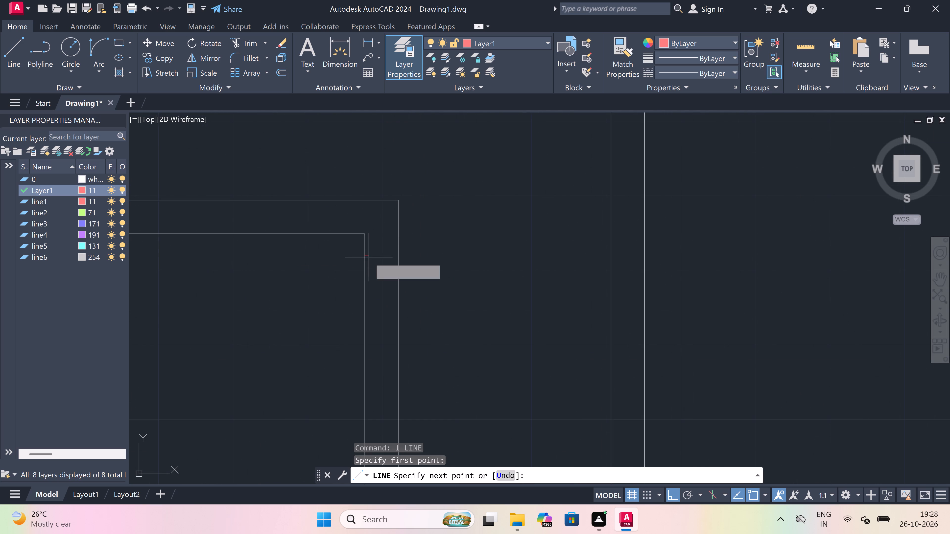
{"action": "left_click", "coordinate": [394, 258]}
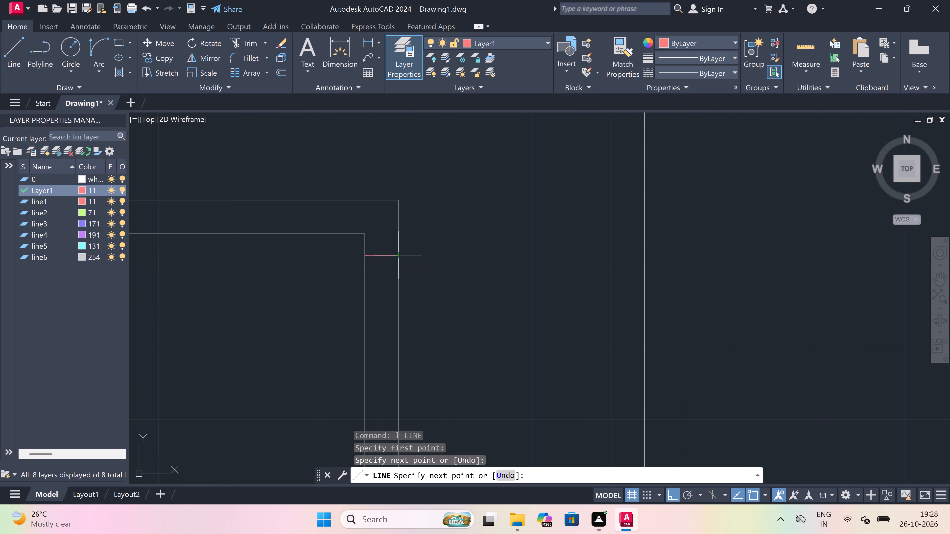
{"action": "left_click_drag", "start_coordinate": [383, 257], "coordinate": [383, 288]}
{"action": "key", "text": "2"}
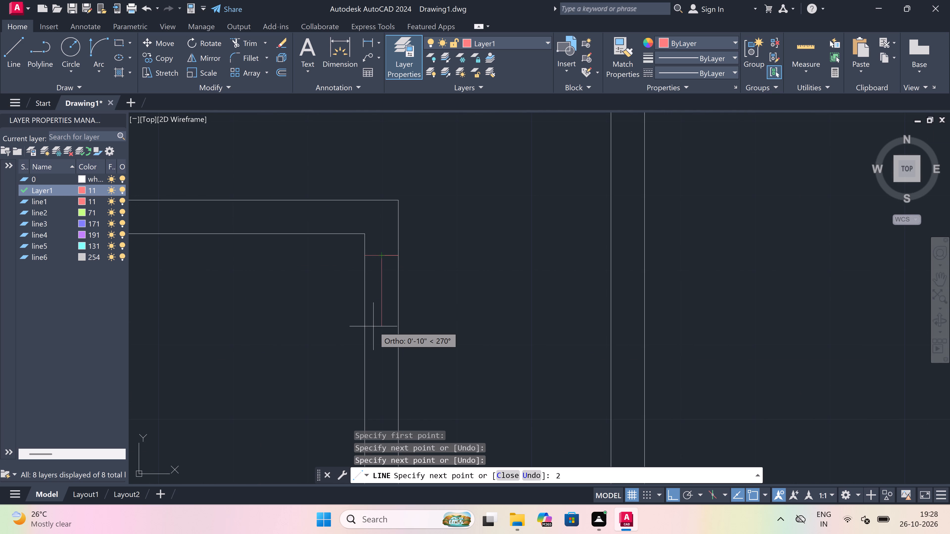
{"action": "type", "text": "\""}
{"action": "key", "text": "space"}
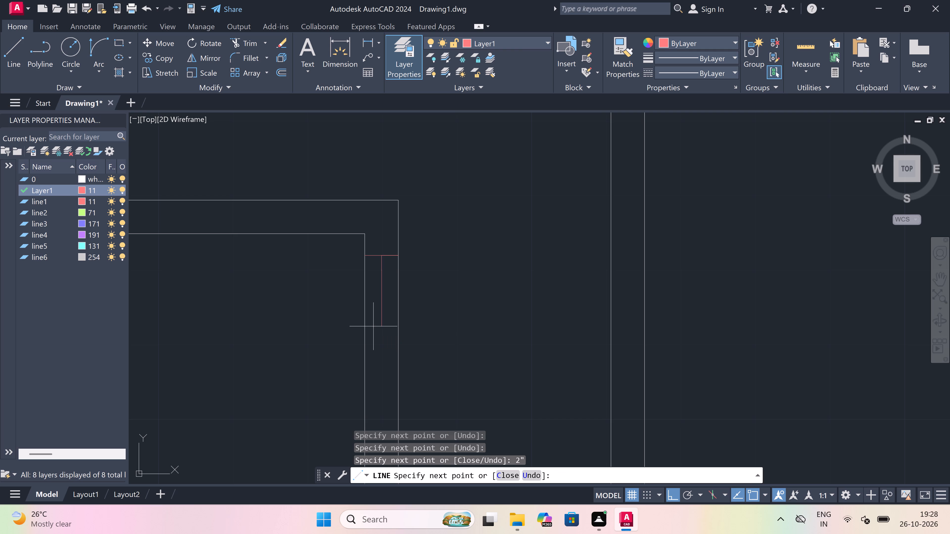
{"action": "type", "text": "2'"}
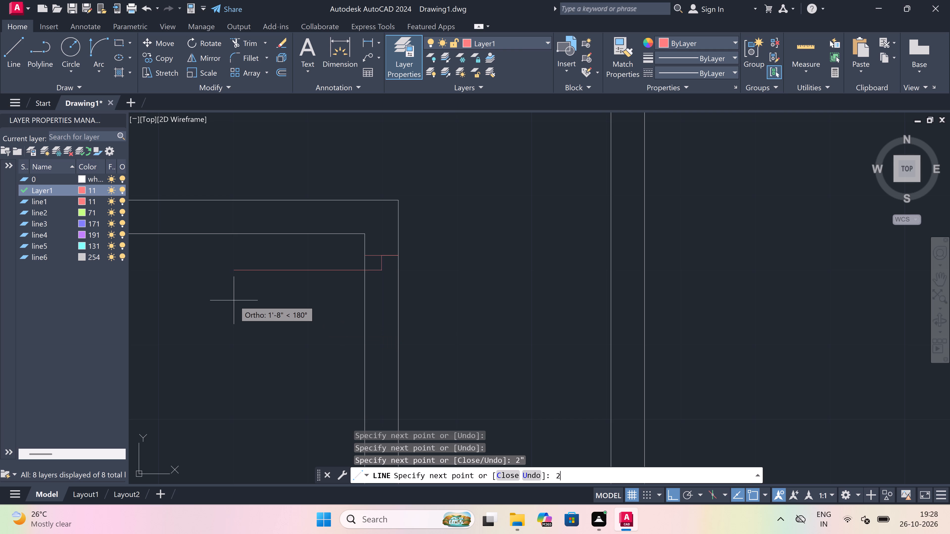
{"action": "key", "text": "space"}
{"action": "key", "text": "Escape"}
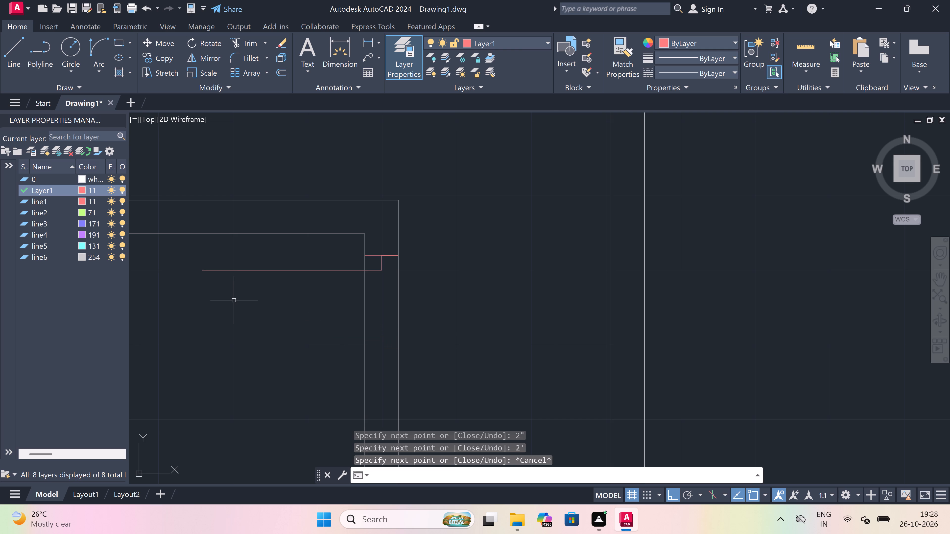
Draw the lower jamb line across the same wall below the new leaf, with a 2" upward return from its midpoint.
{"action": "key", "text": "space"}
{"action": "scroll", "coordinate": [345, 245], "scroll_direction": "down", "scroll_amount": 3}
{"action": "scroll", "coordinate": [345, 245], "scroll_direction": "up", "scroll_amount": 1}
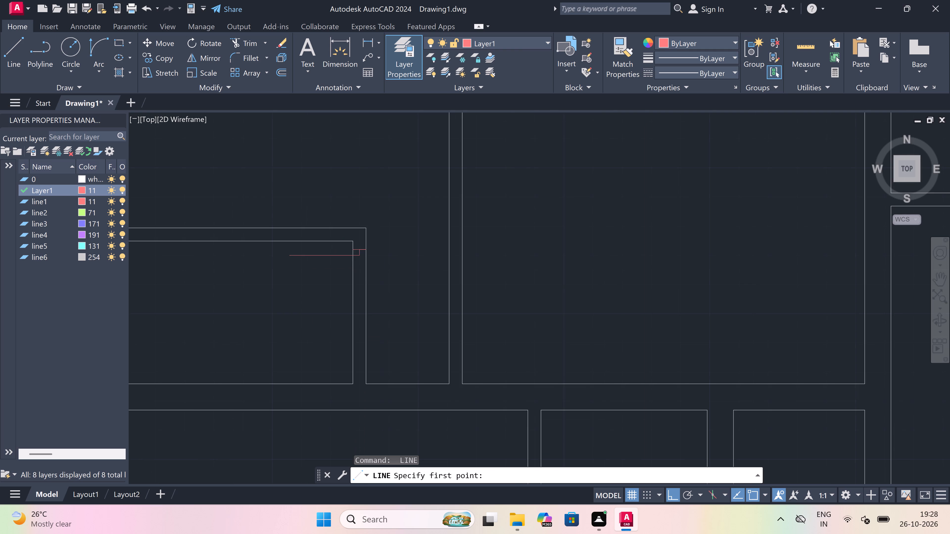
{"action": "scroll", "coordinate": [345, 245], "scroll_direction": "up", "scroll_amount": 1}
{"action": "scroll", "coordinate": [345, 245], "scroll_direction": "down", "scroll_amount": 1}
{"action": "scroll", "coordinate": [326, 313], "scroll_direction": "up", "scroll_amount": 1}
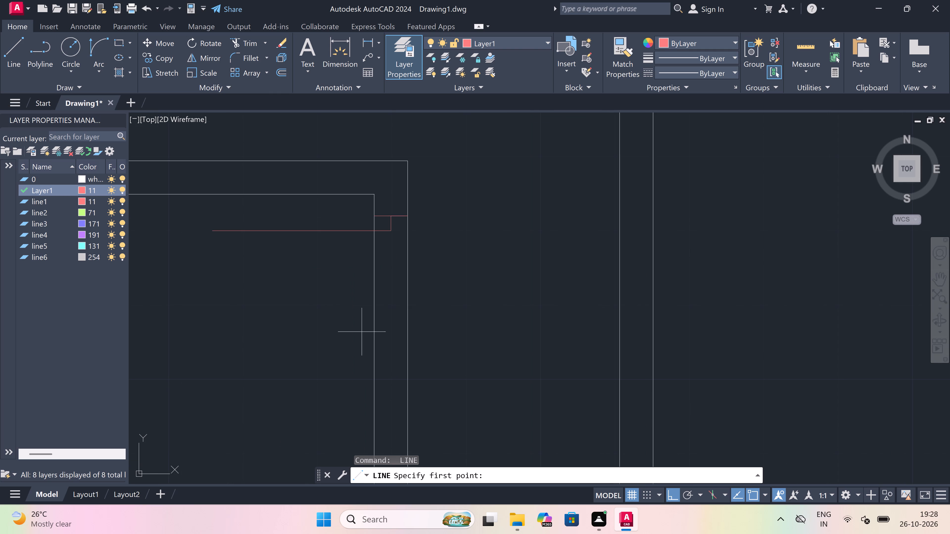
{"action": "left_click_drag", "start_coordinate": [370, 360], "coordinate": [378, 363]}
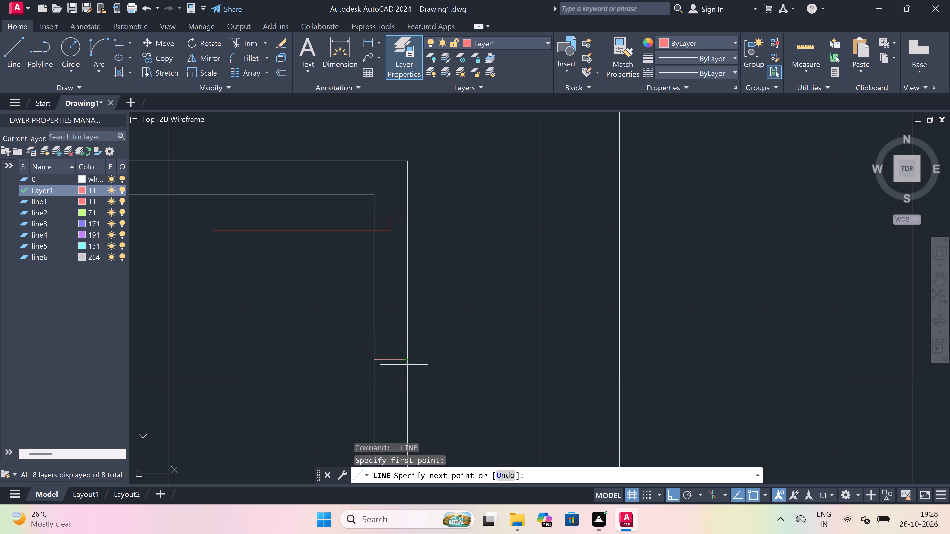
{"action": "left_click", "coordinate": [404, 365]}
{"action": "left_click_drag", "start_coordinate": [394, 361], "coordinate": [396, 346]}
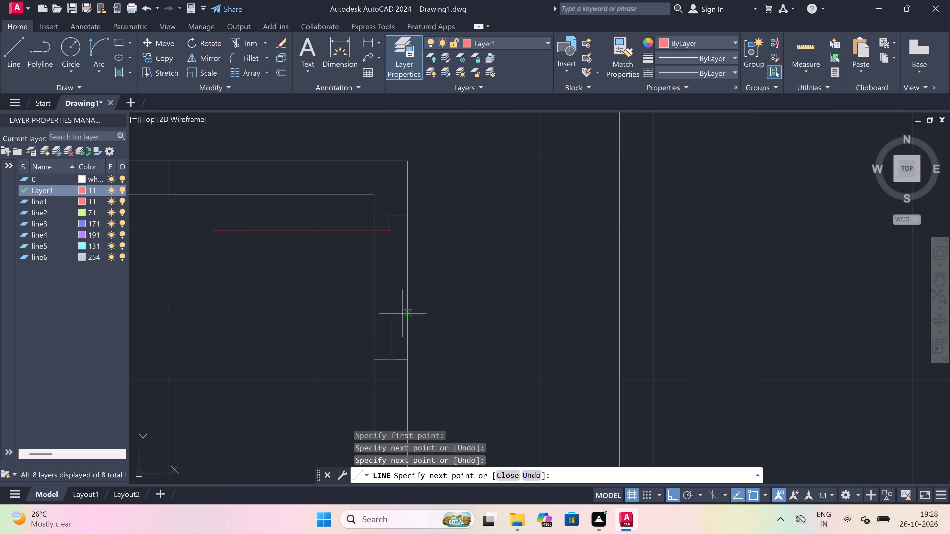
{"action": "key", "text": "2"}
{"action": "type", "text": "\""}
{"action": "key", "text": "space"}
{"action": "key", "text": "Escape"}
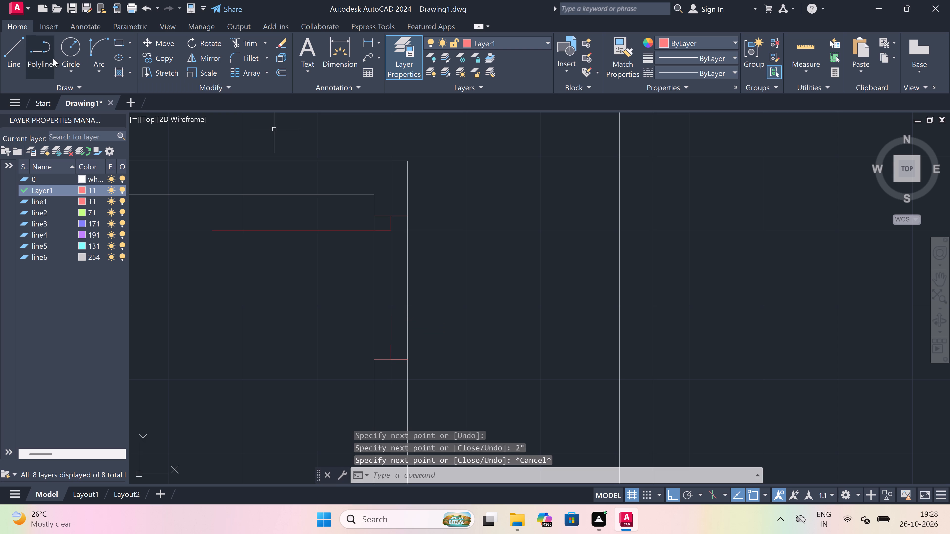
Draw the door swing as a start-end-direction arc from the 2' leaf's free end to the top of the lower jamb's return.
{"action": "left_click_drag", "start_coordinate": [97, 40], "coordinate": [102, 44]}
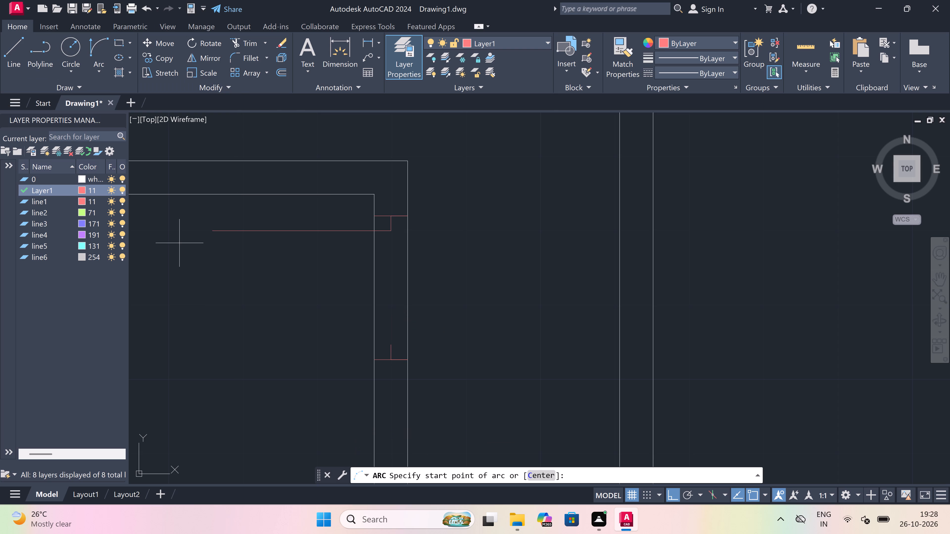
{"action": "left_click_drag", "start_coordinate": [207, 229], "coordinate": [223, 244]}
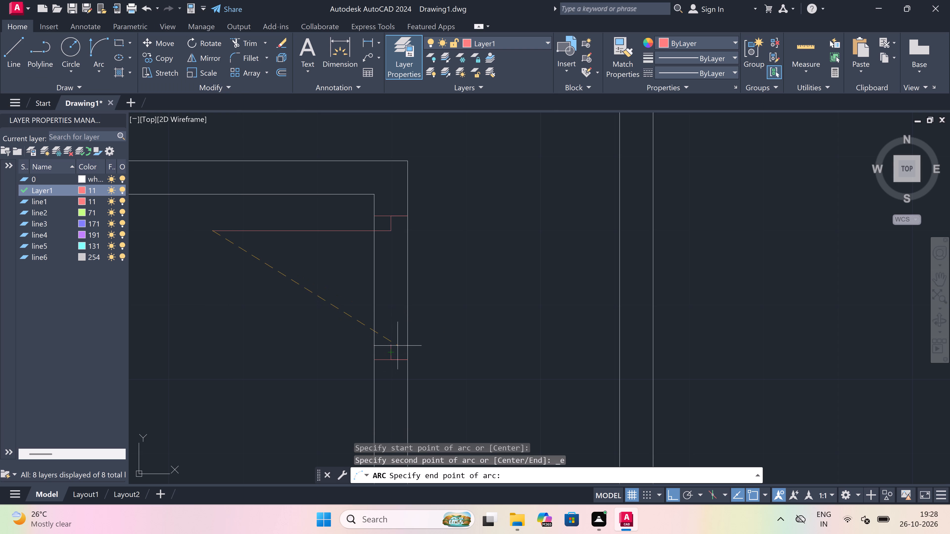
{"action": "left_click_drag", "start_coordinate": [395, 346], "coordinate": [372, 354]}
{"action": "left_click", "coordinate": [301, 371]}
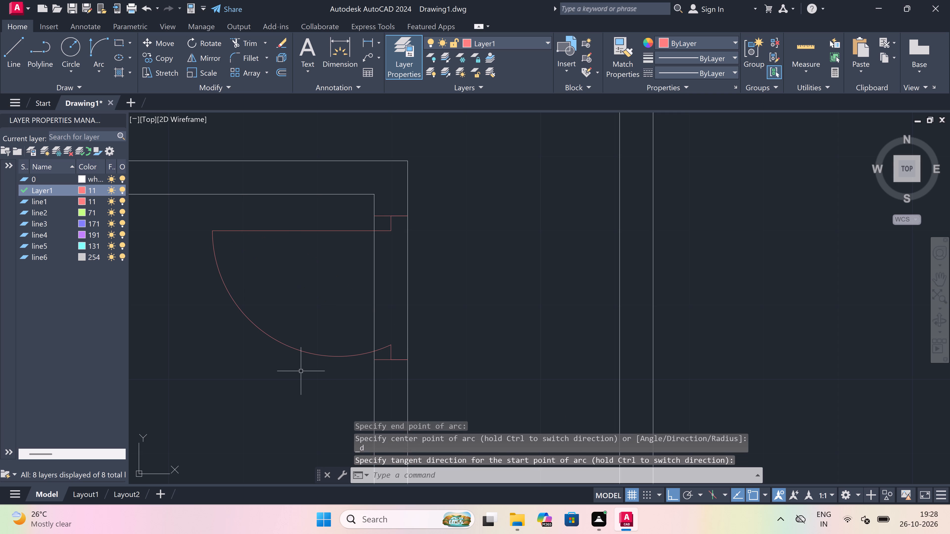
Trim away both wall lines between the small room's door jambs to clear the opening.
{"action": "type", "text": "tr"}
{"action": "key", "text": "space"}
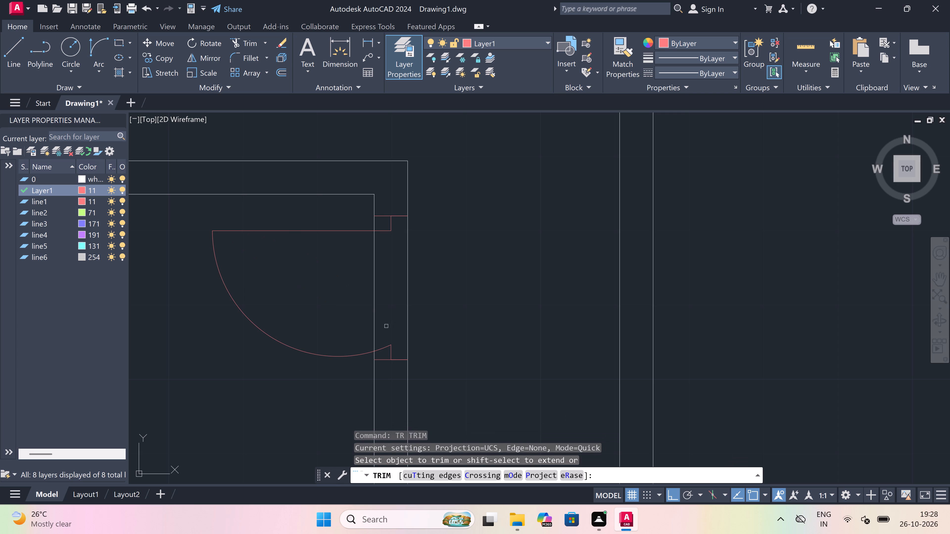
{"action": "left_click_drag", "start_coordinate": [375, 285], "coordinate": [391, 286]}
{"action": "left_click_drag", "start_coordinate": [464, 284], "coordinate": [438, 285]}
{"action": "left_click_drag", "start_coordinate": [361, 287], "coordinate": [409, 287]}
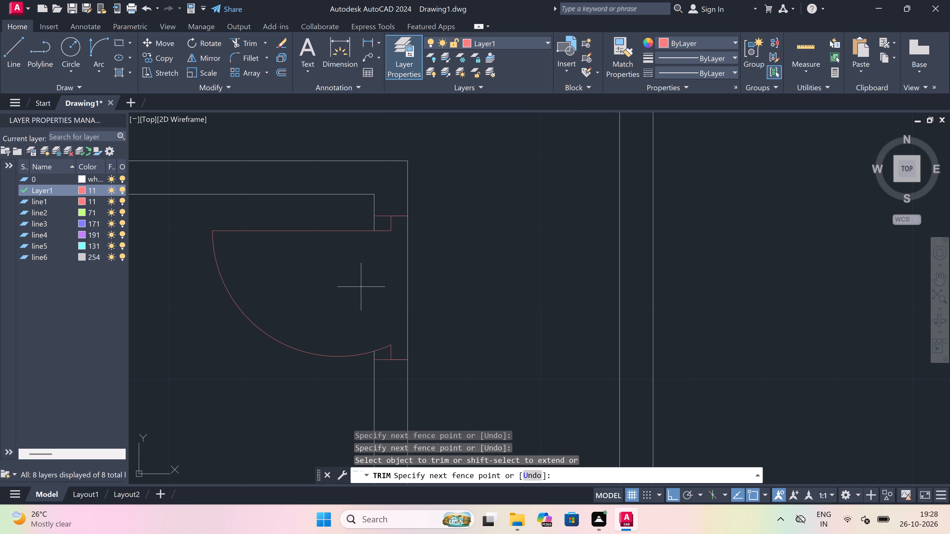
{"action": "left_click", "coordinate": [498, 279]}
{"action": "key", "text": "Escape"}
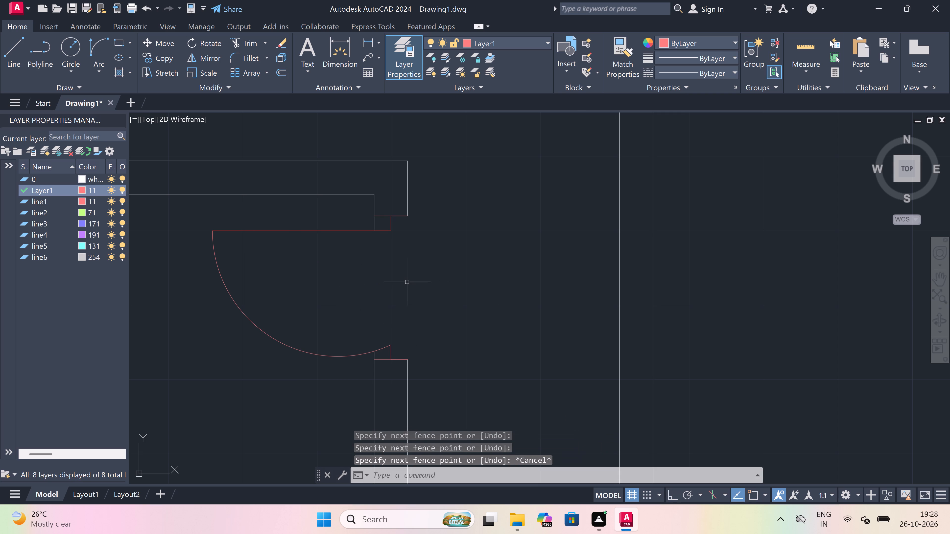
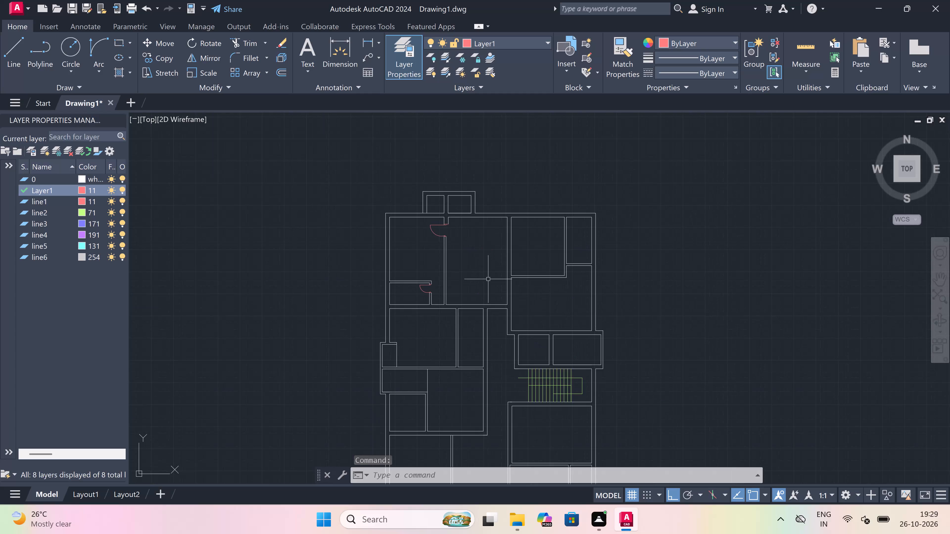
Draw the right jamb line across the middle-left room's bottom wall near its right corner, with a 2" inward return and a 3' leaf extending up.
{"action": "scroll", "coordinate": [488, 277], "scroll_direction": "up", "scroll_amount": 1}
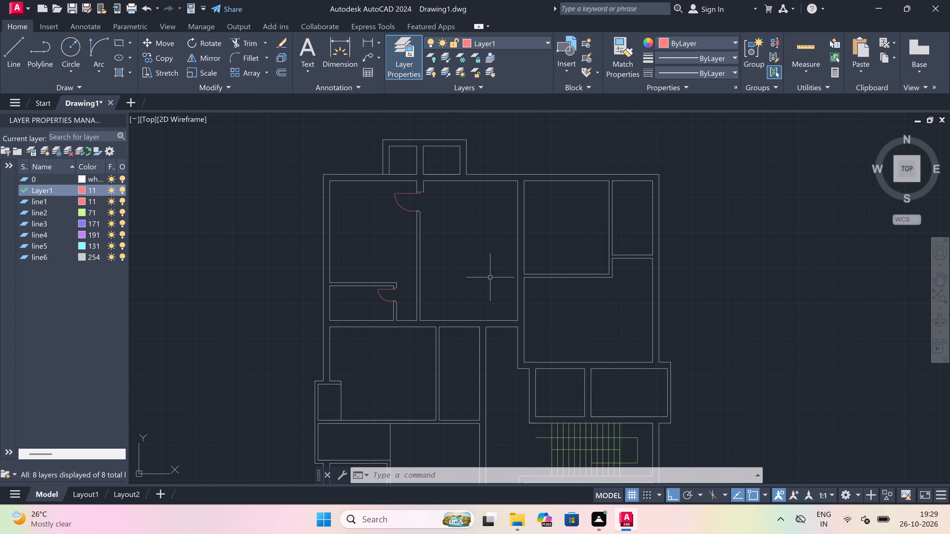
{"action": "type", "text": "l"}
{"action": "key", "text": "space"}
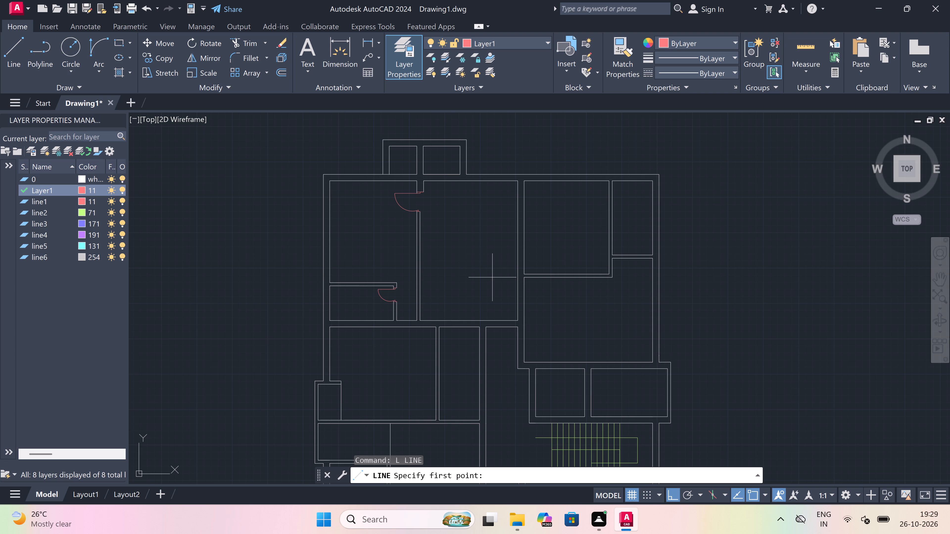
{"action": "scroll", "coordinate": [493, 275], "scroll_direction": "down", "scroll_amount": 1}
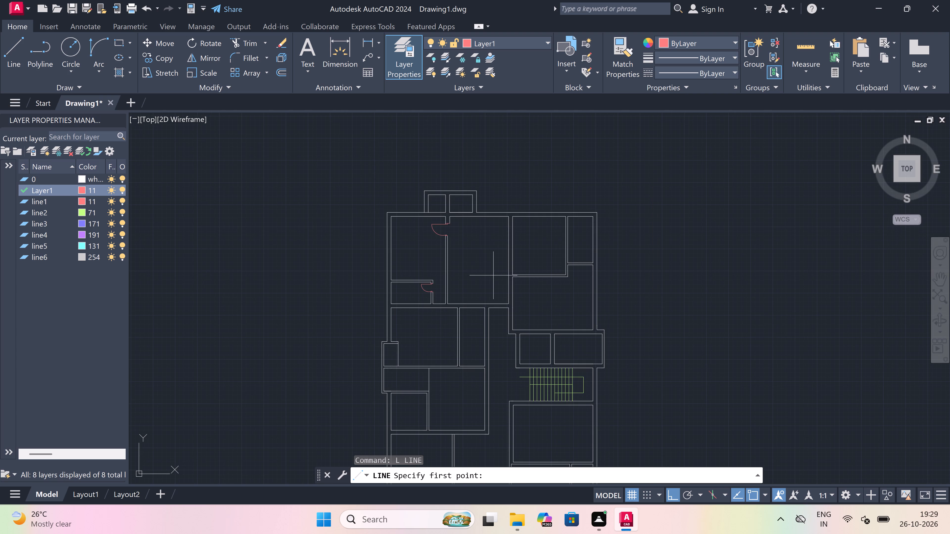
{"action": "scroll", "coordinate": [463, 365], "scroll_direction": "up", "scroll_amount": 2}
{"action": "scroll", "coordinate": [420, 387], "scroll_direction": "up", "scroll_amount": 3}
{"action": "left_click_drag", "start_coordinate": [510, 309], "coordinate": [510, 311]}
{"action": "left_click", "coordinate": [512, 334]}
{"action": "left_click_drag", "start_coordinate": [513, 322], "coordinate": [503, 322]}
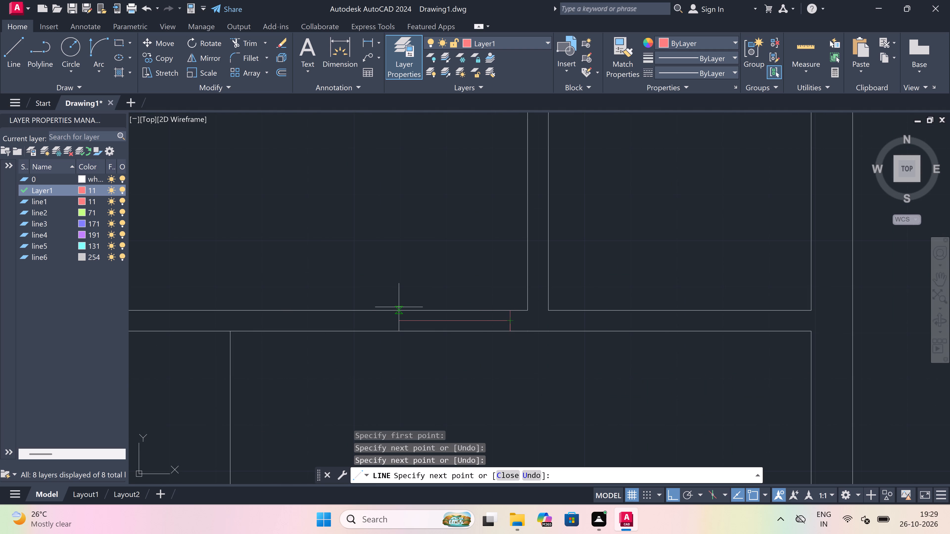
{"action": "key", "text": "2"}
{"action": "type", "text": "\""}
{"action": "key", "text": "space"}
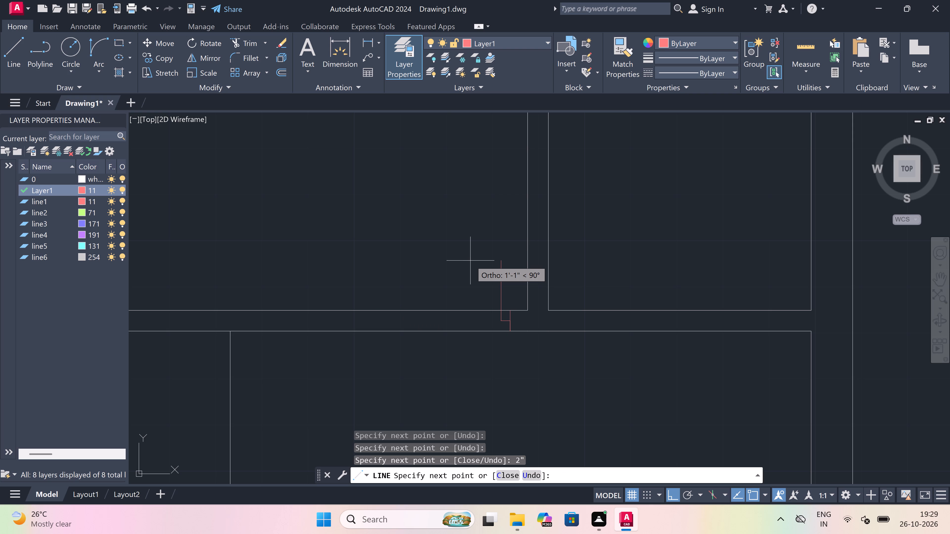
{"action": "type", "text": "3'"}
{"action": "key", "text": "space"}
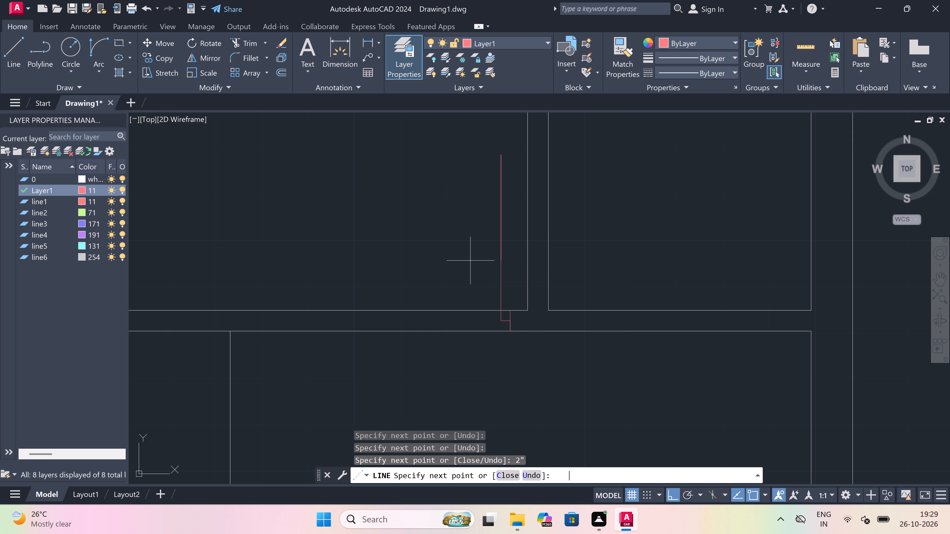
{"action": "key", "text": "Escape"}
Draw the left jamb line across the same wall, with a 2" return from its midpoint toward the new leaf.
{"action": "key", "text": "space"}
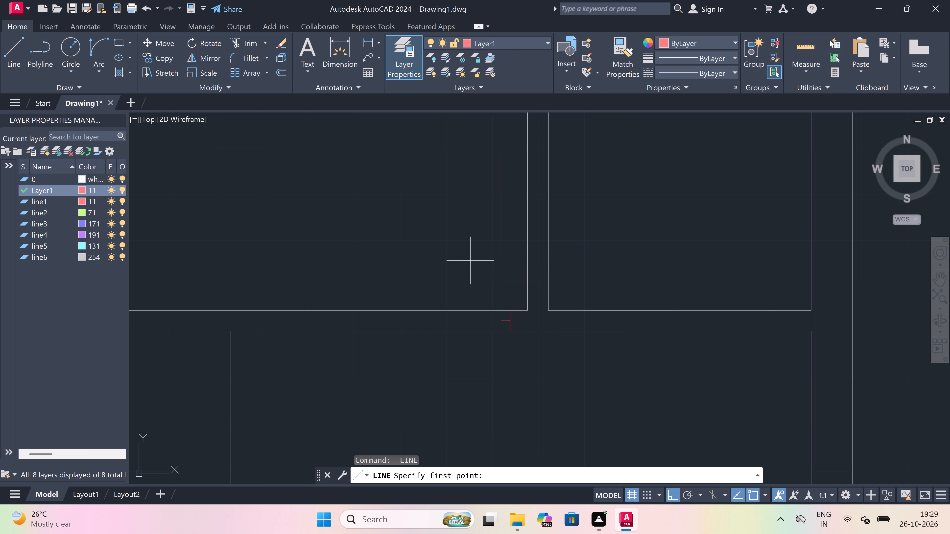
{"action": "left_click", "coordinate": [377, 312]}
{"action": "left_click_drag", "start_coordinate": [378, 330], "coordinate": [378, 327]}
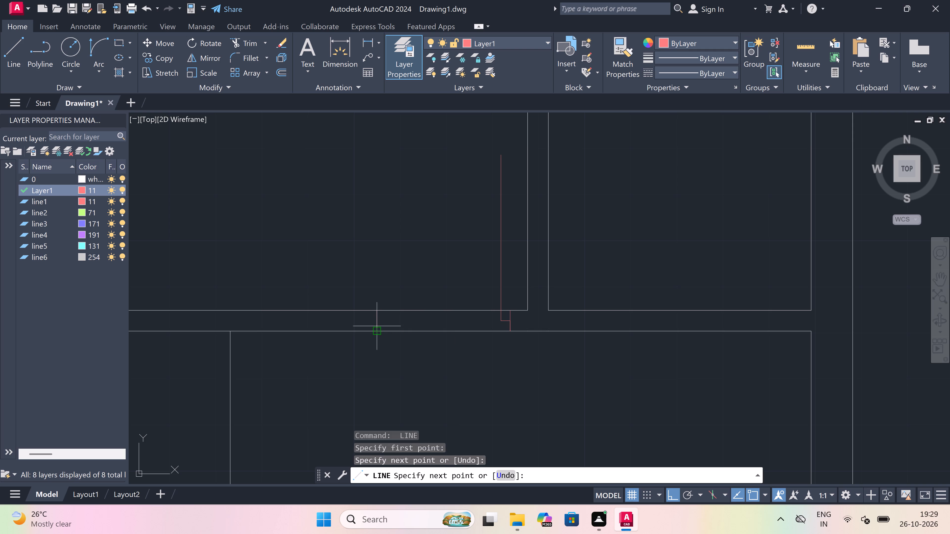
{"action": "left_click_drag", "start_coordinate": [376, 319], "coordinate": [382, 319]}
{"action": "key", "text": "2"}
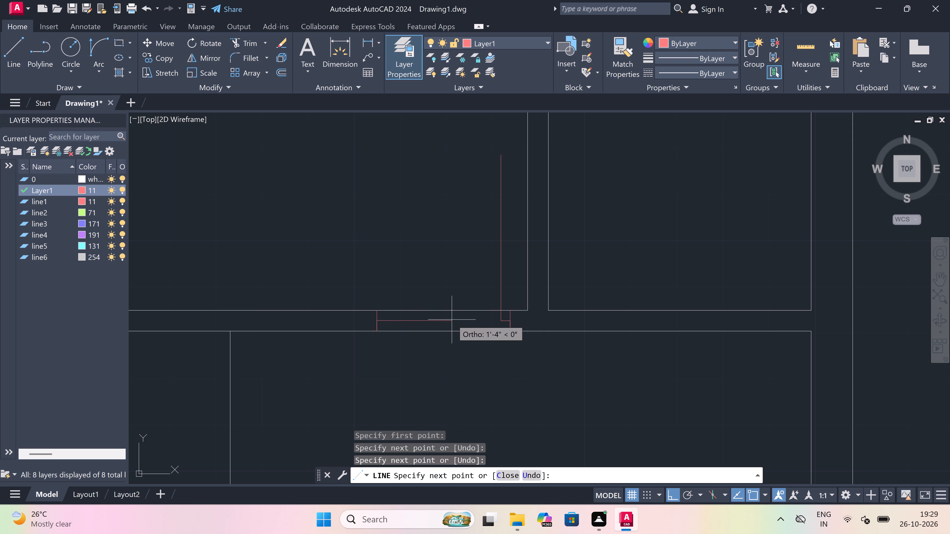
{"action": "type", "text": "\""}
{"action": "key", "text": "space"}
{"action": "key", "text": "Escape"}
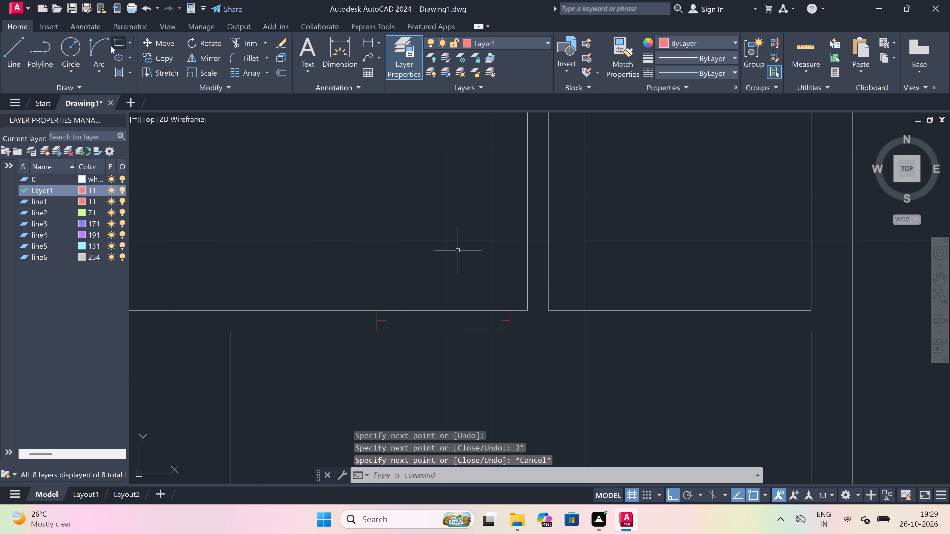
Draw the door swing as a start-end-direction arc from the 3' leaf's free end to the tip of the left jamb's return.
{"action": "left_click_drag", "start_coordinate": [99, 44], "coordinate": [116, 53]}
{"action": "left_click_drag", "start_coordinate": [94, 44], "coordinate": [108, 45]}
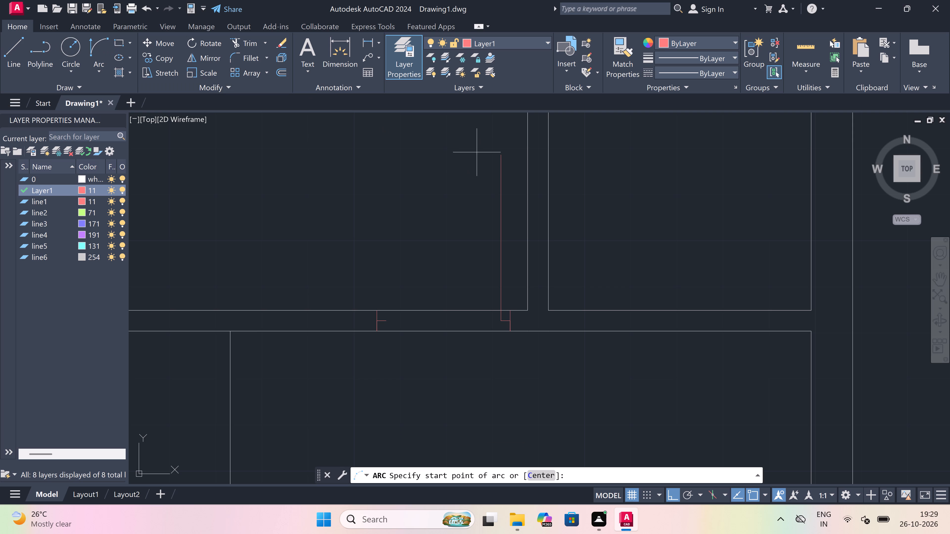
{"action": "left_click_drag", "start_coordinate": [500, 152], "coordinate": [440, 198]}
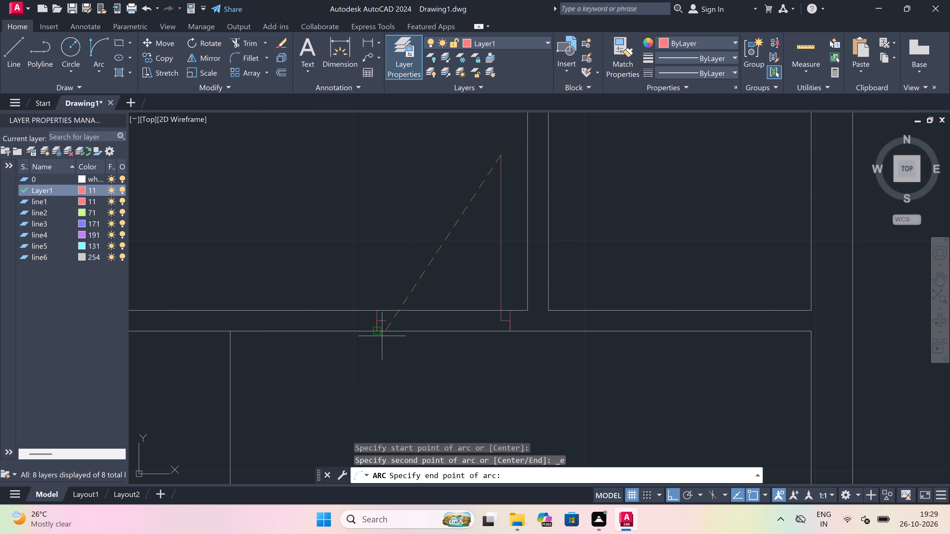
{"action": "left_click", "coordinate": [387, 318]}
{"action": "left_click_drag", "start_coordinate": [319, 227], "coordinate": [320, 228]}
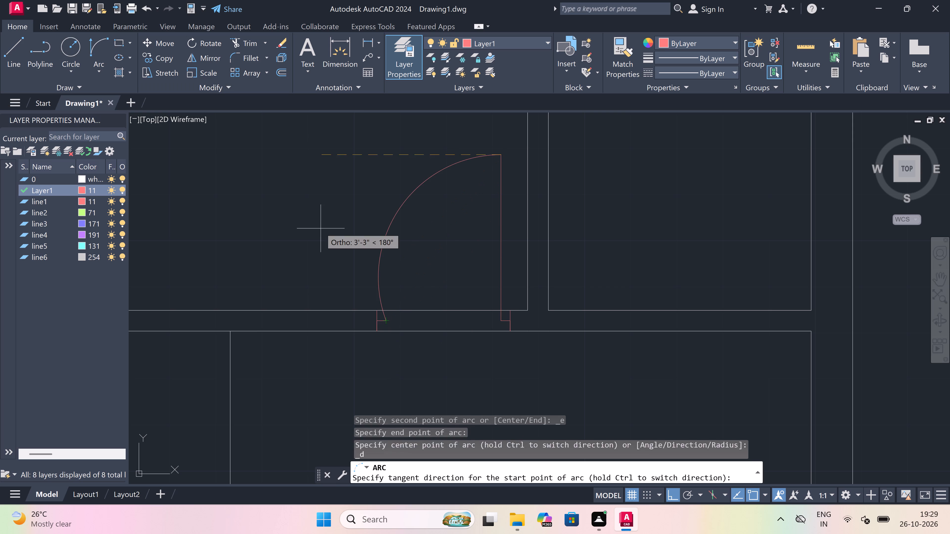
{"action": "left_click_drag", "start_coordinate": [320, 228], "coordinate": [326, 230]}
Trim away both wall lines between the new door's jambs to clear the opening.
{"action": "type", "text": "tr"}
{"action": "key", "text": "space"}
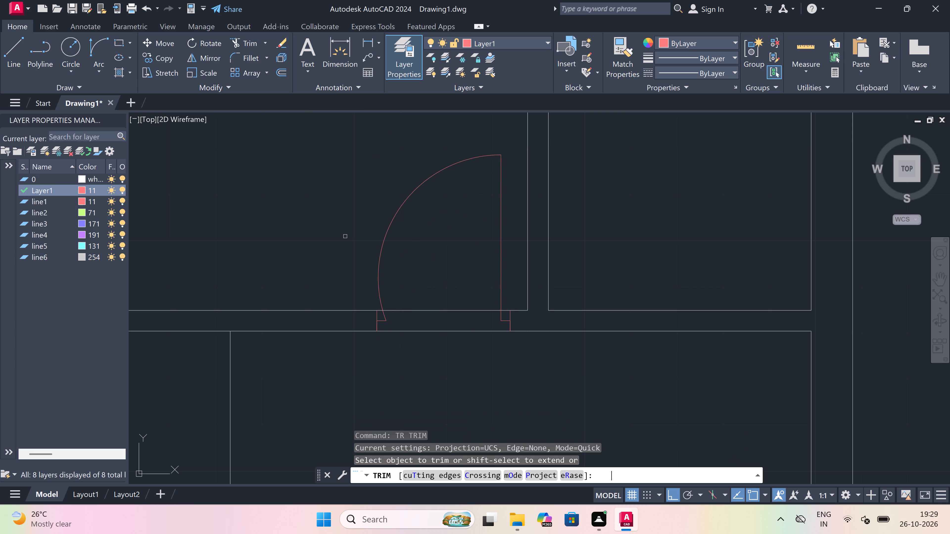
{"action": "left_click_drag", "start_coordinate": [424, 282], "coordinate": [425, 315]}
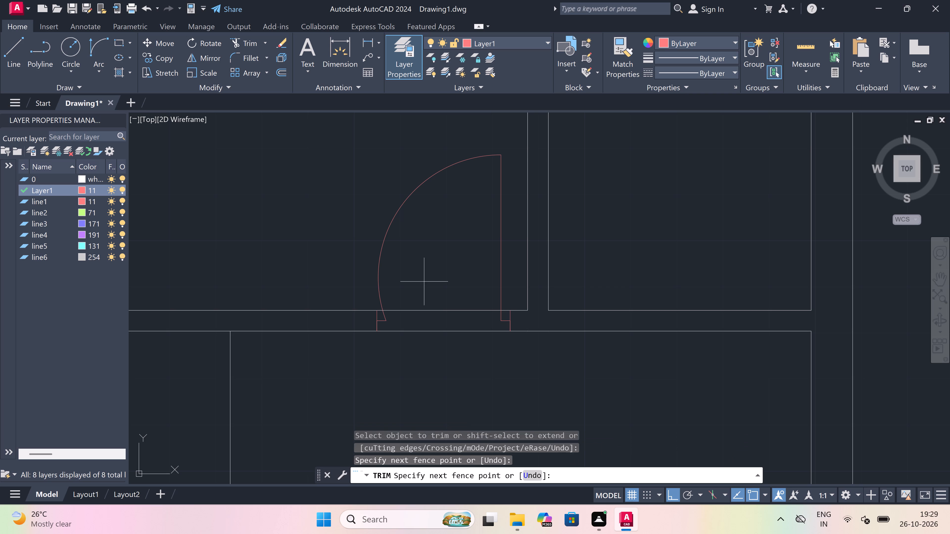
{"action": "left_click", "coordinate": [425, 361]}
{"action": "key", "text": "Escape"}
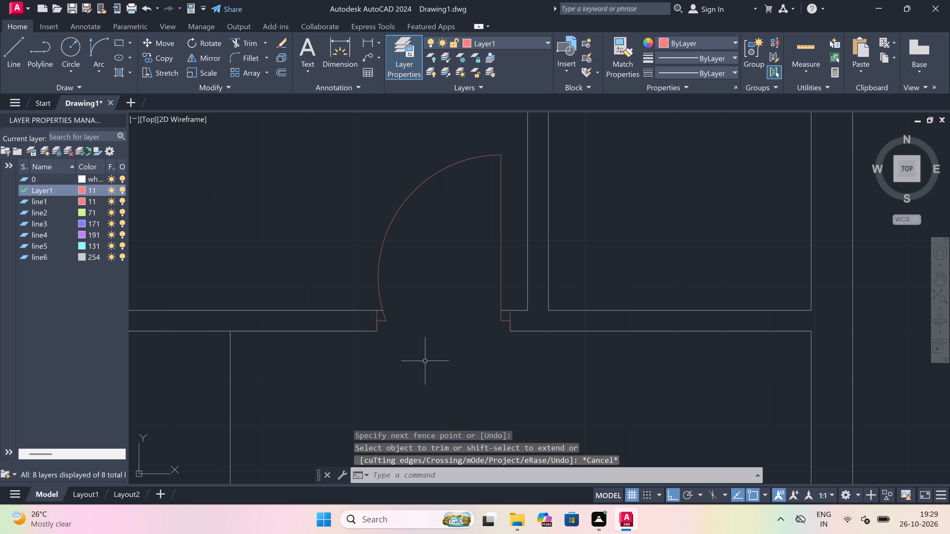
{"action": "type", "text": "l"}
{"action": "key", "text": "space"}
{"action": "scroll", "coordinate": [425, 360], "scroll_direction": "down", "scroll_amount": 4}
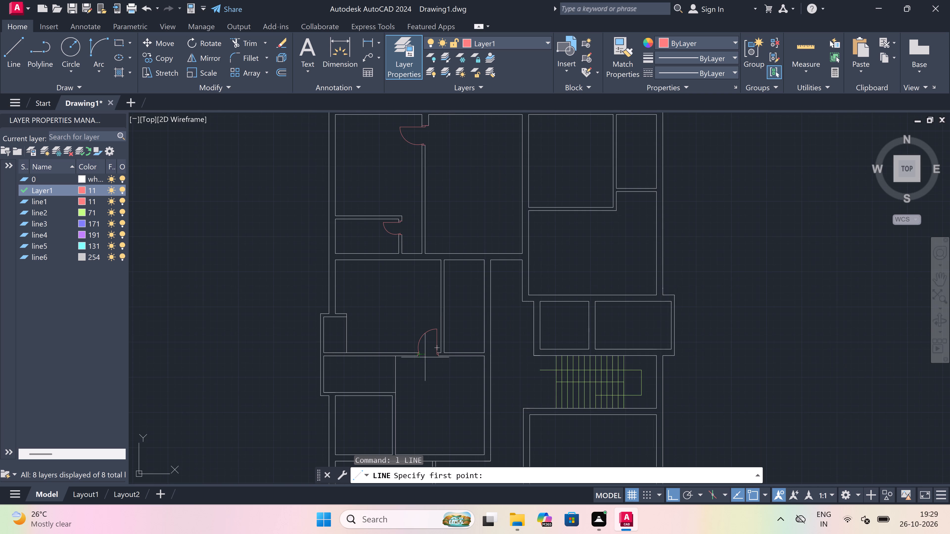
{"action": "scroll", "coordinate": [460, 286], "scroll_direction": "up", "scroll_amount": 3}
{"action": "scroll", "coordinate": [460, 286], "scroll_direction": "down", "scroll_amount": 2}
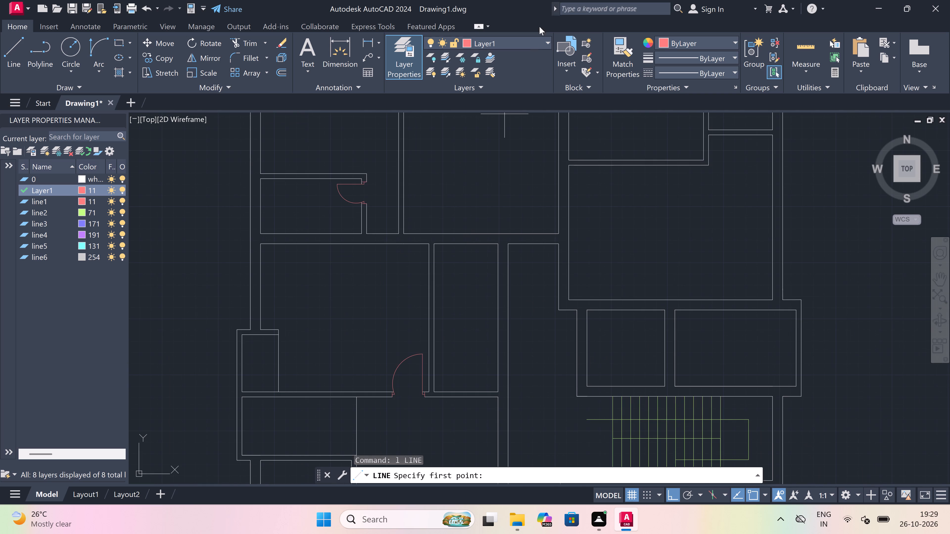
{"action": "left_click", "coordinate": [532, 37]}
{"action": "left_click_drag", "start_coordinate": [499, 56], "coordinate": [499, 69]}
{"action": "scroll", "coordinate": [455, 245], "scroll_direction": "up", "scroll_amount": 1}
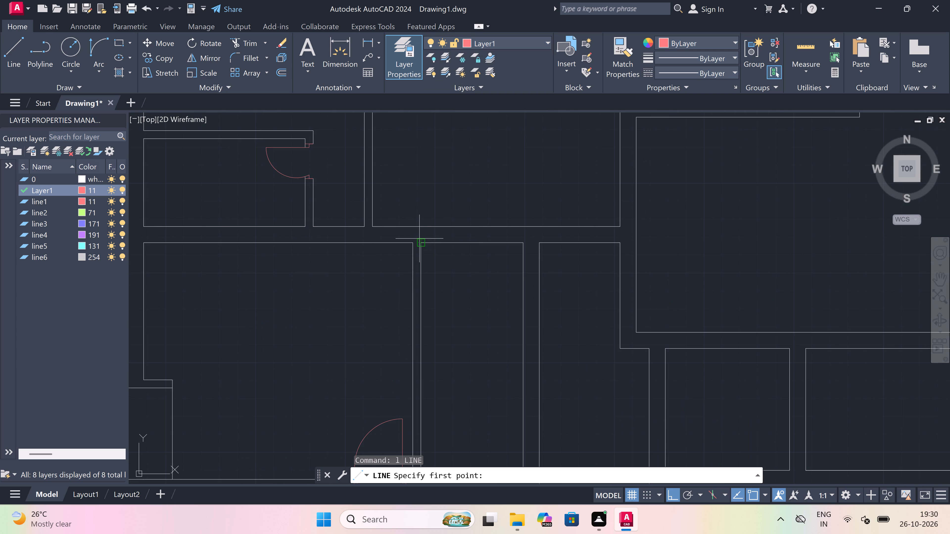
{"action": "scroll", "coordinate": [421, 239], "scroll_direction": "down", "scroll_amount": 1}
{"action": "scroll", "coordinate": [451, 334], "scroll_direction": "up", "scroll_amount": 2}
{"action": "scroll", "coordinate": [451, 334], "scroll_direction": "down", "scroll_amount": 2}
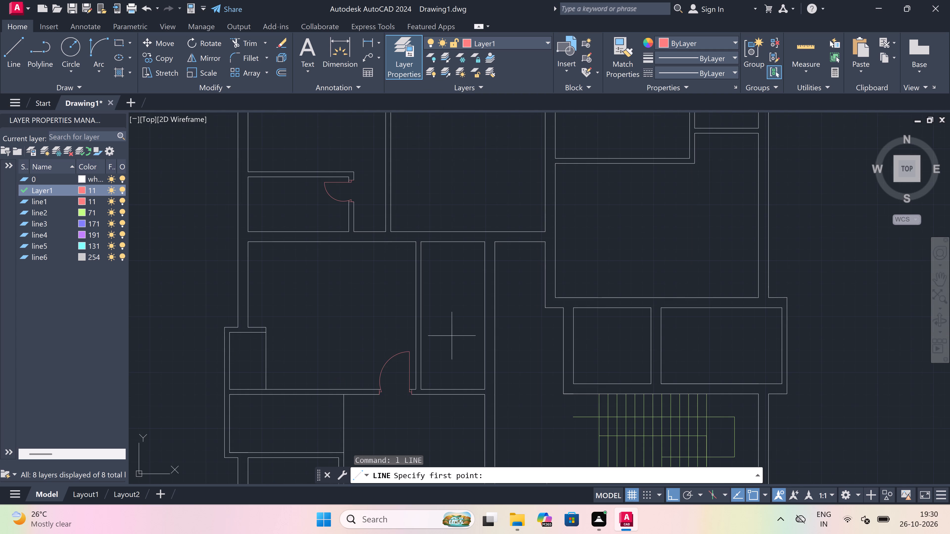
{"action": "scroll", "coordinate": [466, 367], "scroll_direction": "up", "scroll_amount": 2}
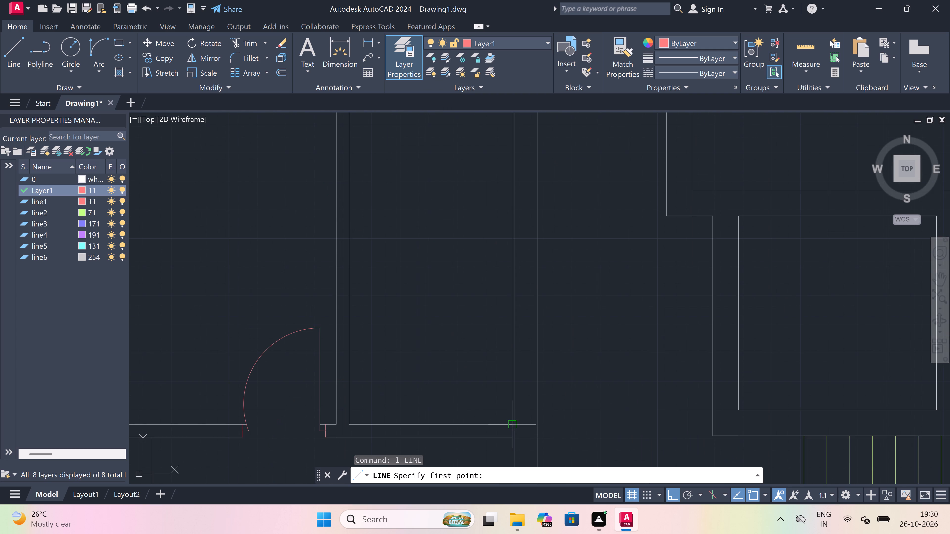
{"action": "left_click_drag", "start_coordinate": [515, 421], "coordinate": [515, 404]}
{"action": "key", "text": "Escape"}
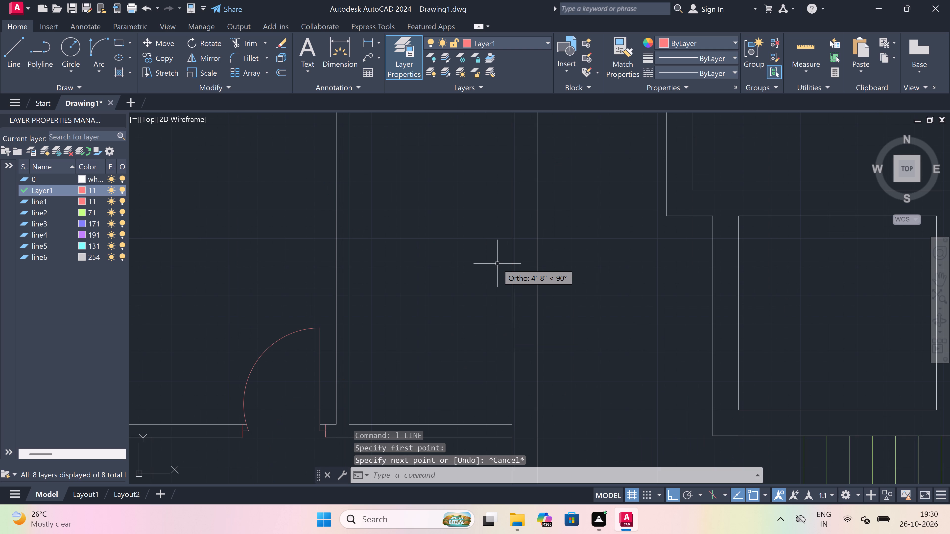
On layer 0, draw a line 7'6" up from the narrow middle room's bottom-right inner corner and straight across to its left wall.
{"action": "left_click", "coordinate": [511, 38]}
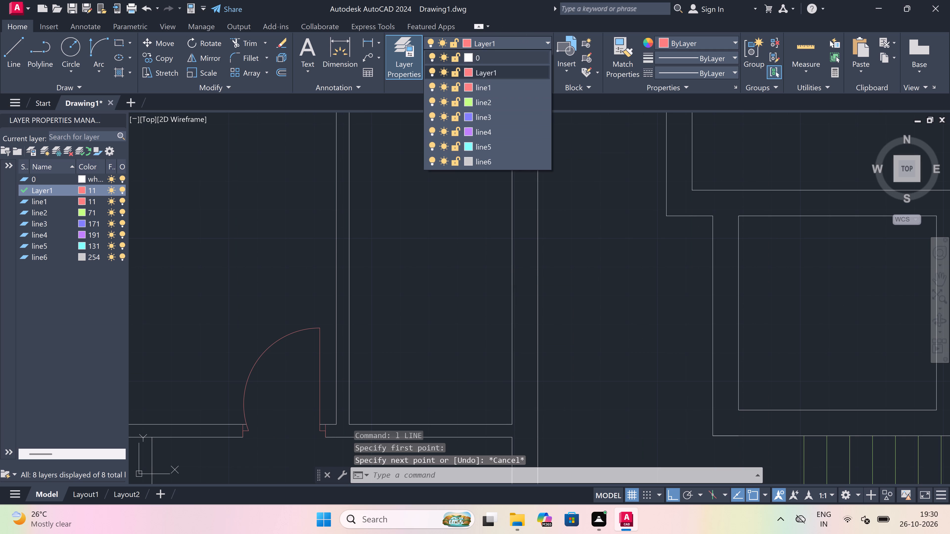
{"action": "left_click", "coordinate": [514, 60]}
{"action": "key", "text": "space"}
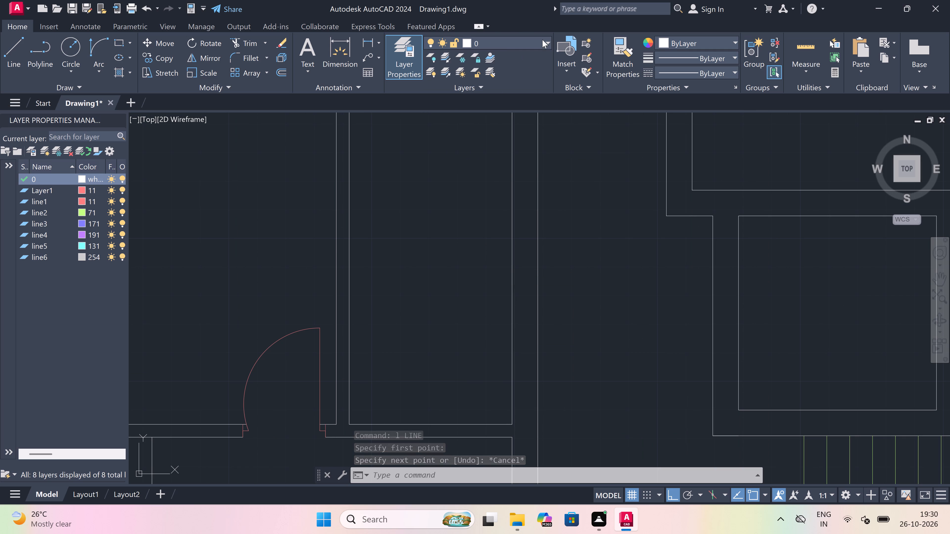
{"action": "key", "text": "space"}
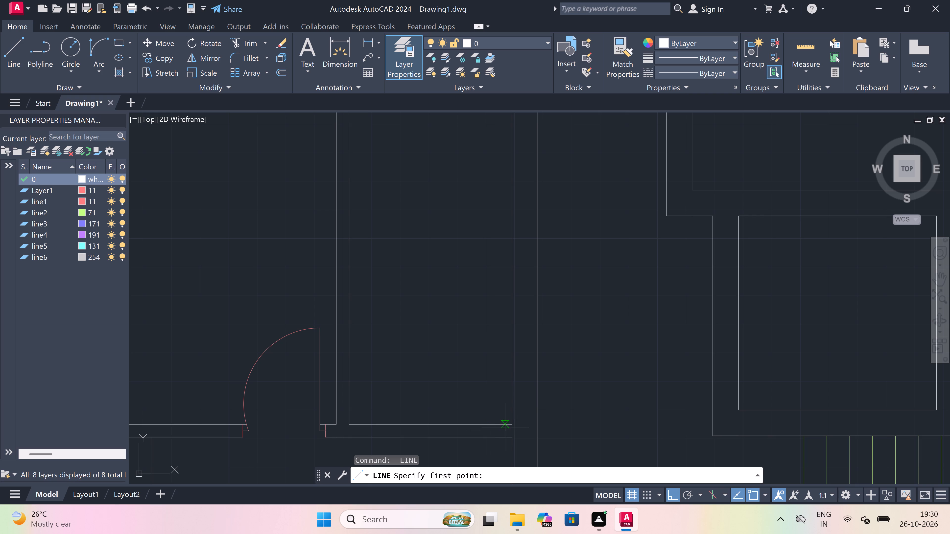
{"action": "left_click_drag", "start_coordinate": [511, 424], "coordinate": [520, 382]}
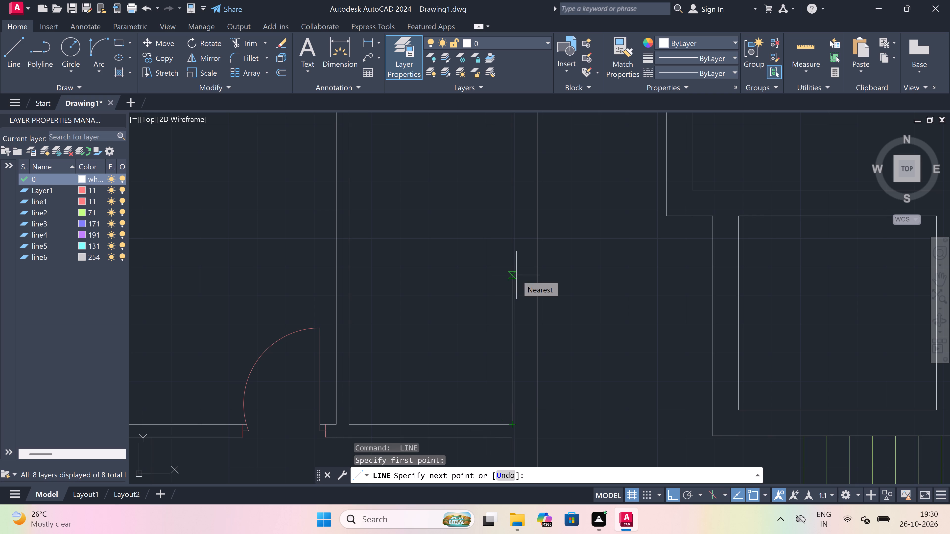
{"action": "key", "text": "7"}
{"action": "type", "text": "'6"}
{"action": "type", "text": "\""}
{"action": "key", "text": "space"}
{"action": "scroll", "coordinate": [516, 275], "scroll_direction": "down", "scroll_amount": 3}
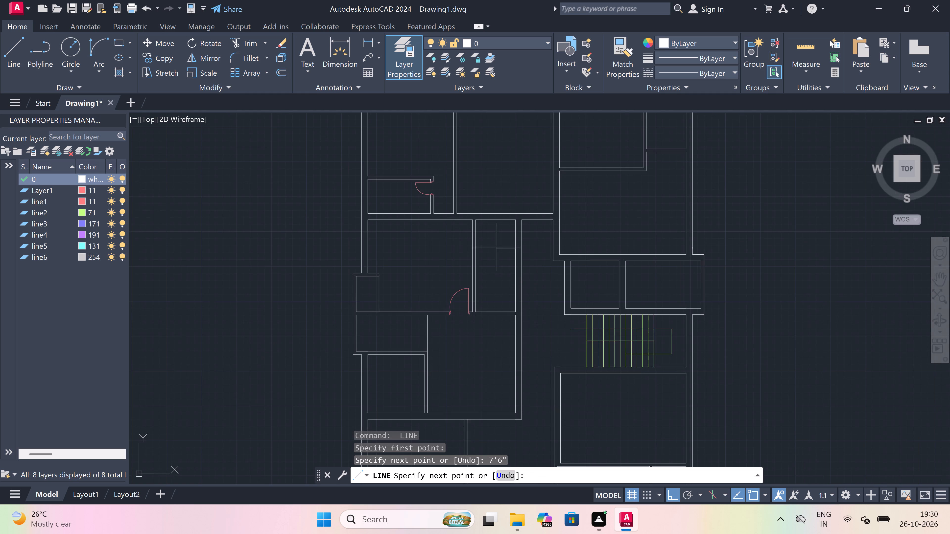
{"action": "scroll", "coordinate": [495, 246], "scroll_direction": "up", "scroll_amount": 2}
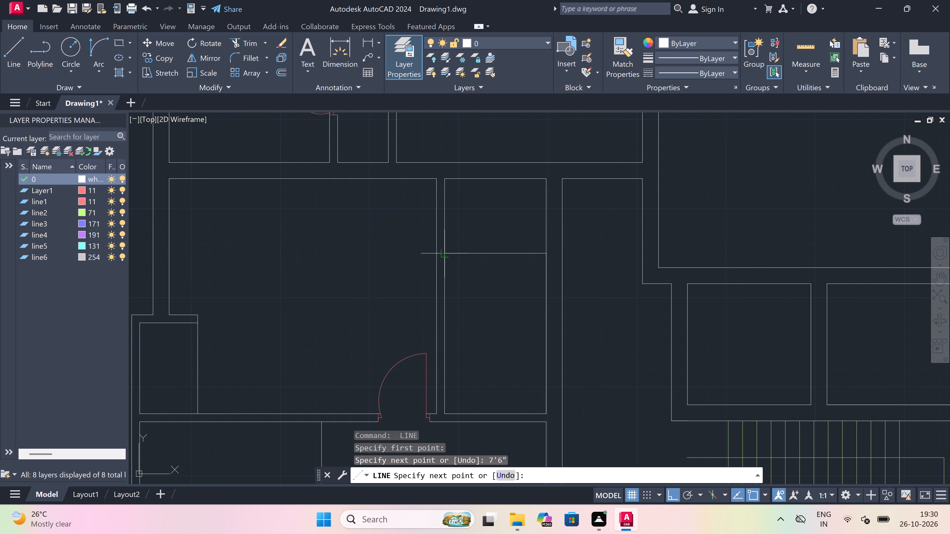
{"action": "left_click", "coordinate": [446, 253]}
Continue the line 4.5" up the narrow room's left wall and back across to its right wall to form a partition.
{"action": "scroll", "coordinate": [446, 252], "scroll_direction": "up", "scroll_amount": 3}
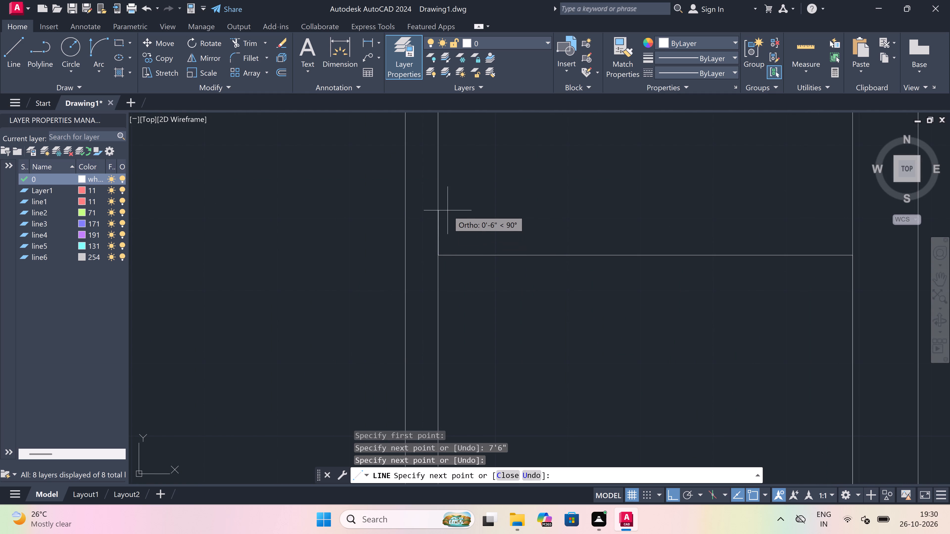
{"action": "type", "text": "4.5"}
{"action": "type", "text": "\""}
{"action": "key", "text": "space"}
{"action": "scroll", "coordinate": [448, 210], "scroll_direction": "down", "scroll_amount": 2}
{"action": "left_click", "coordinate": [604, 210]}
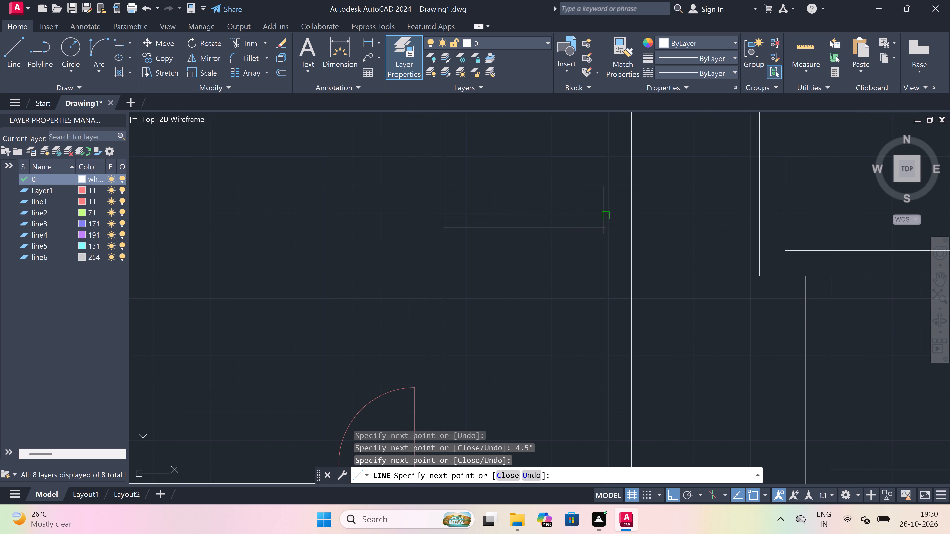
Trim away the narrow room's left and right wall segments between the two new partition lines.
{"action": "key", "text": "Escape"}
{"action": "type", "text": "tr"}
{"action": "key", "text": "space"}
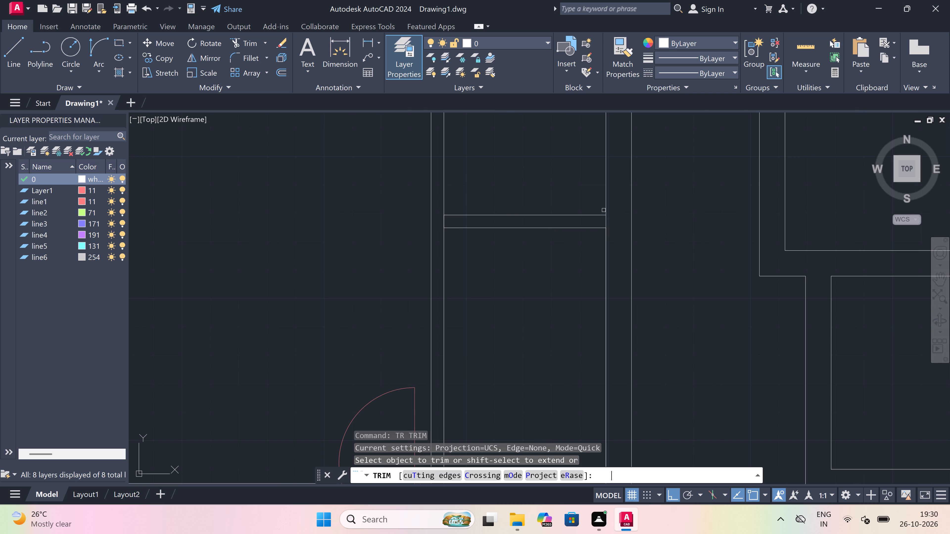
{"action": "scroll", "coordinate": [603, 210], "scroll_direction": "up", "scroll_amount": 1}
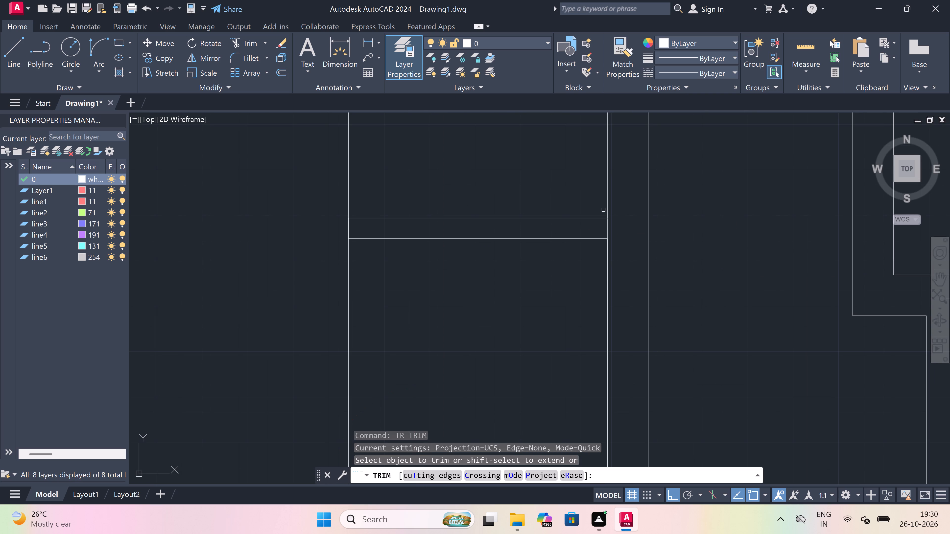
{"action": "left_click_drag", "start_coordinate": [627, 233], "coordinate": [617, 233]}
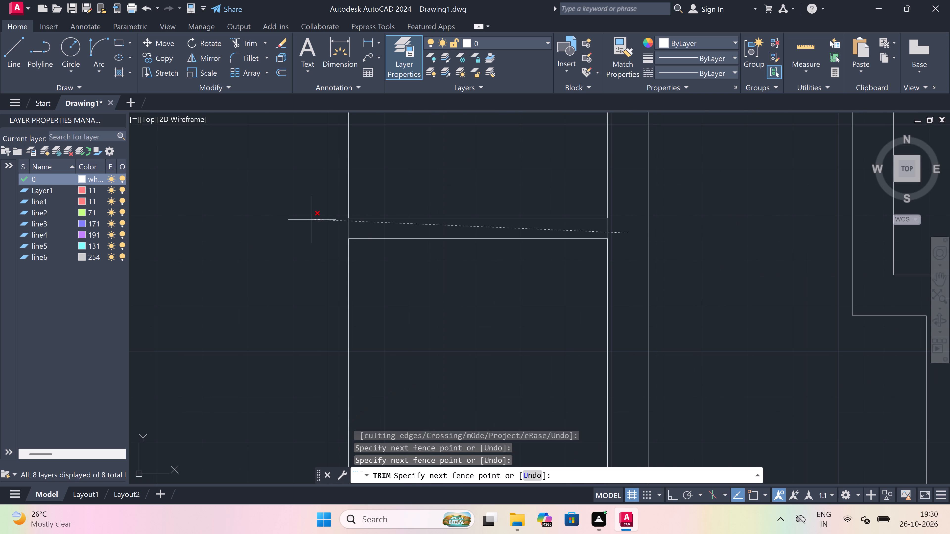
{"action": "left_click", "coordinate": [345, 230]}
{"action": "key", "text": "Escape"}
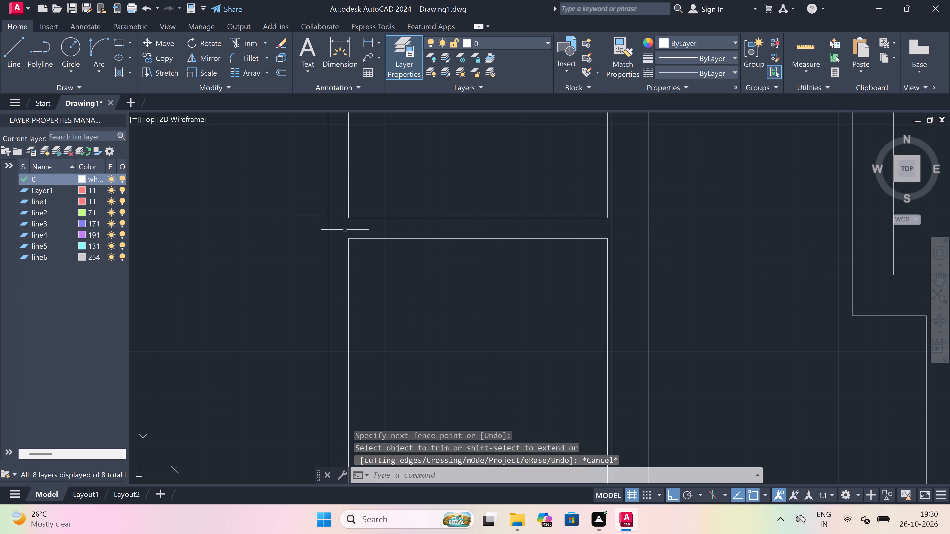
On layer line1, draw a jamb line straight across the narrow room's left wall, a short way below the new partition.
{"action": "type", "text": "l"}
{"action": "key", "text": "space"}
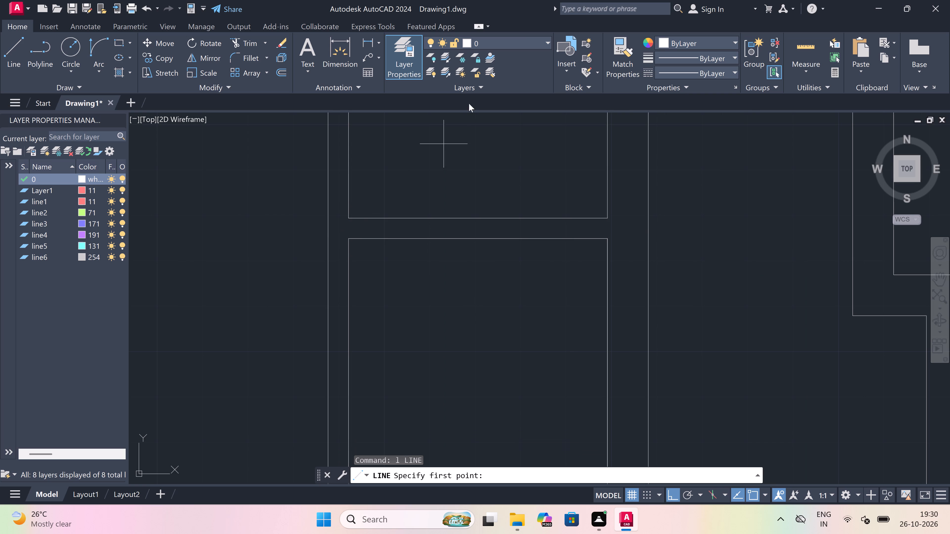
{"action": "left_click", "coordinate": [511, 42]}
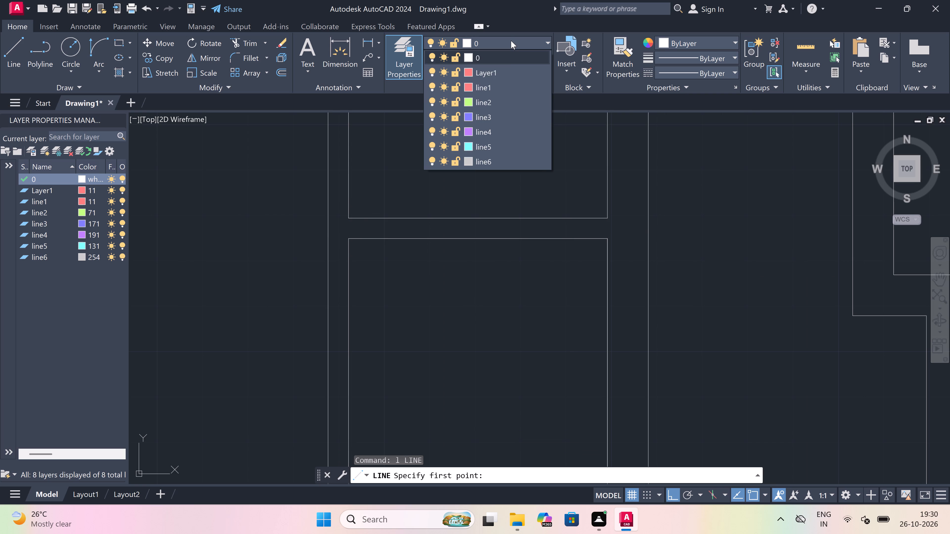
{"action": "left_click_drag", "start_coordinate": [505, 69], "coordinate": [503, 83]}
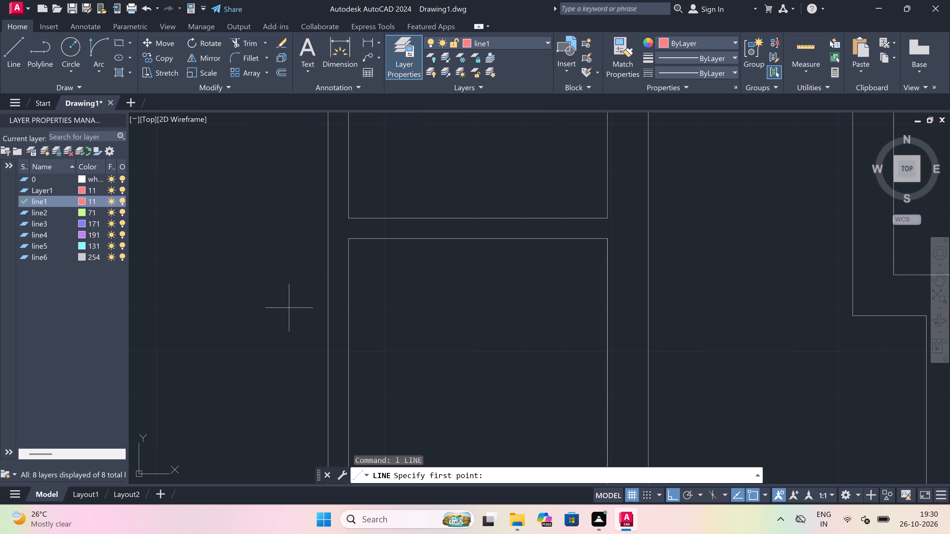
{"action": "scroll", "coordinate": [298, 299], "scroll_direction": "up", "scroll_amount": 1}
{"action": "scroll", "coordinate": [349, 231], "scroll_direction": "down", "scroll_amount": 3}
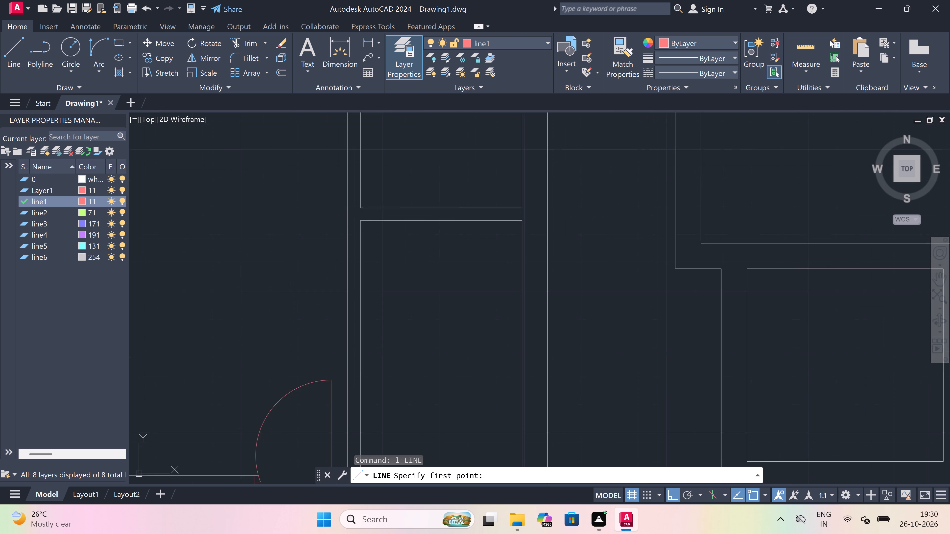
{"action": "scroll", "coordinate": [358, 253], "scroll_direction": "up", "scroll_amount": 1}
{"action": "left_click", "coordinate": [344, 238]}
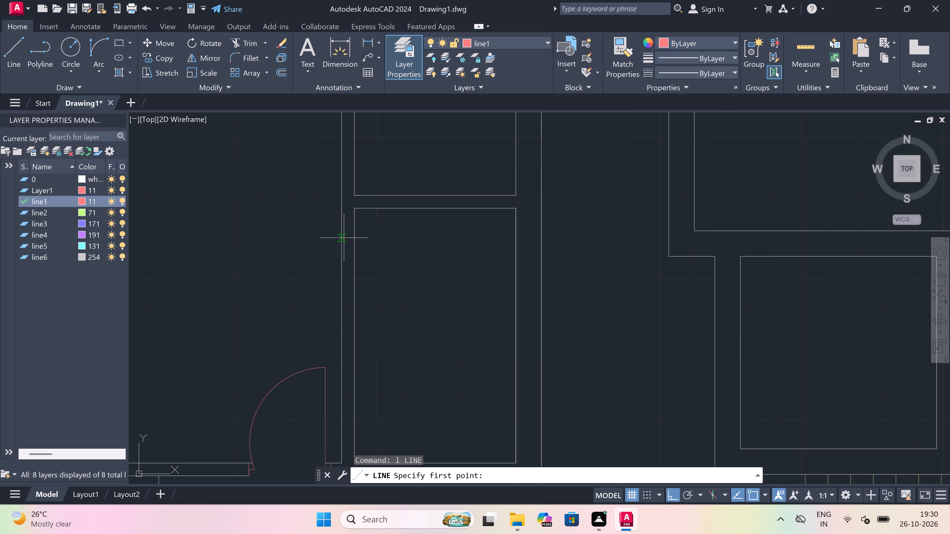
{"action": "scroll", "coordinate": [341, 237], "scroll_direction": "up", "scroll_amount": 2}
{"action": "left_click", "coordinate": [369, 239]}
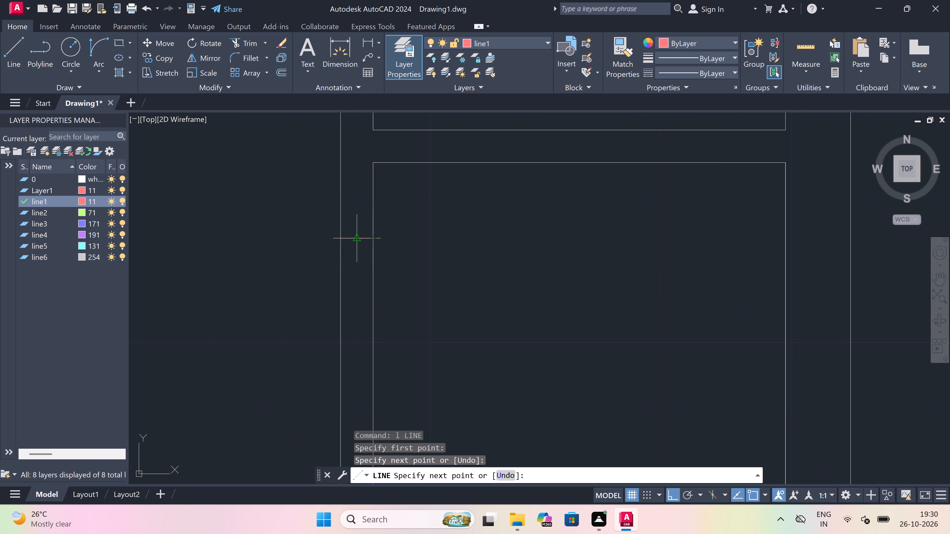
From the jamb line's midpoint, draw a 2" return downward and a 2' door leaf to the right into the narrow room.
{"action": "left_click_drag", "start_coordinate": [358, 238], "coordinate": [354, 282]}
{"action": "key", "text": "2"}
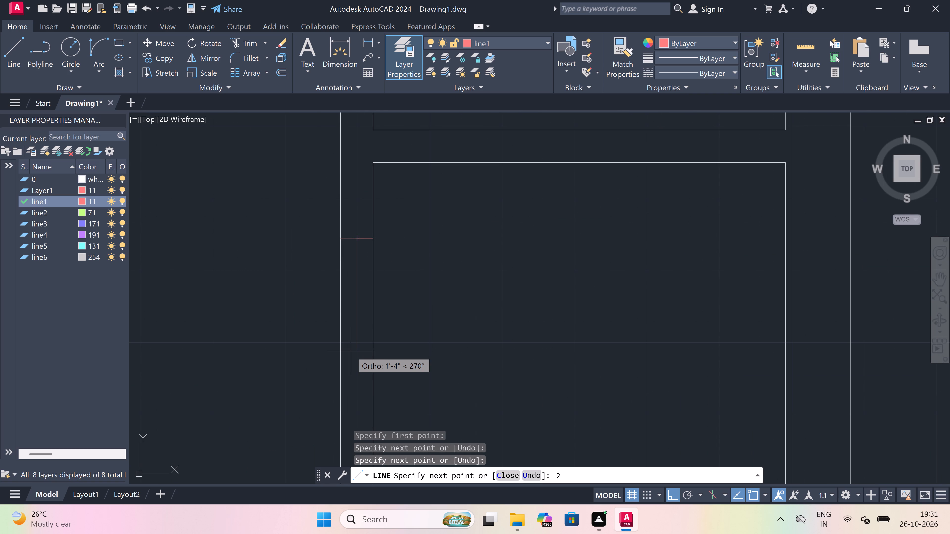
{"action": "type", "text": "\""}
{"action": "key", "text": "space"}
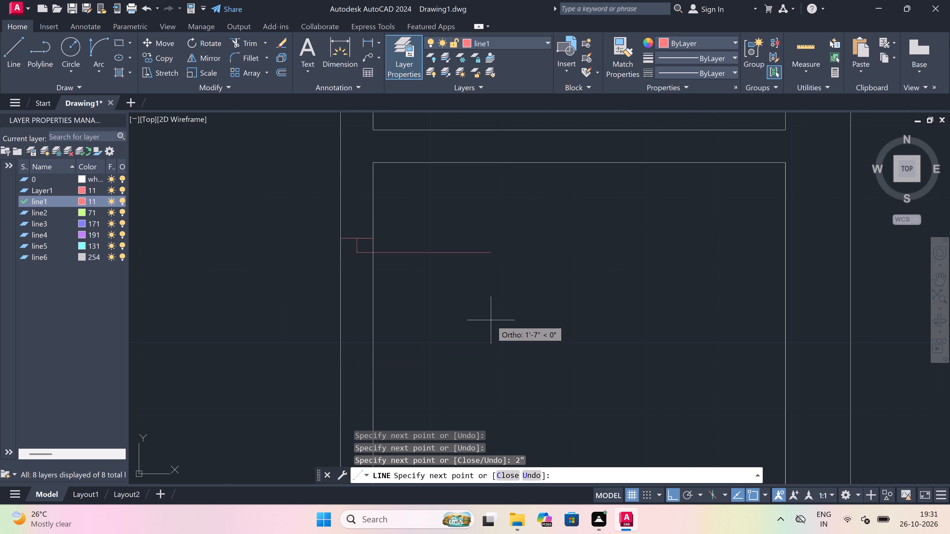
{"action": "type", "text": "2'"}
{"action": "key", "text": "space"}
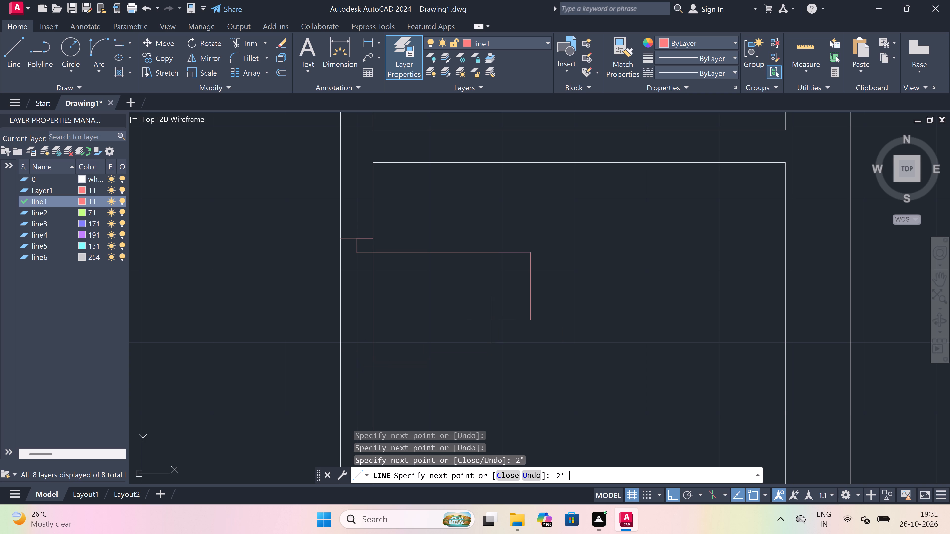
{"action": "key", "text": "Escape"}
Draw the opposite jamb line across the same wall below the leaf, with a 2" return upward from its midpoint.
{"action": "key", "text": "space"}
{"action": "scroll", "coordinate": [425, 318], "scroll_direction": "down", "scroll_amount": 1}
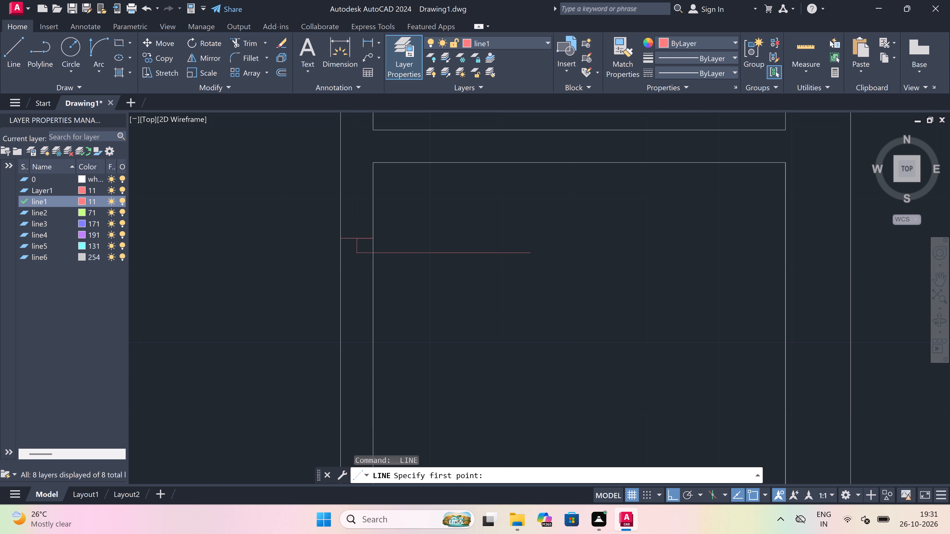
{"action": "scroll", "coordinate": [382, 334], "scroll_direction": "up", "scroll_amount": 1}
{"action": "left_click_drag", "start_coordinate": [368, 393], "coordinate": [387, 393]}
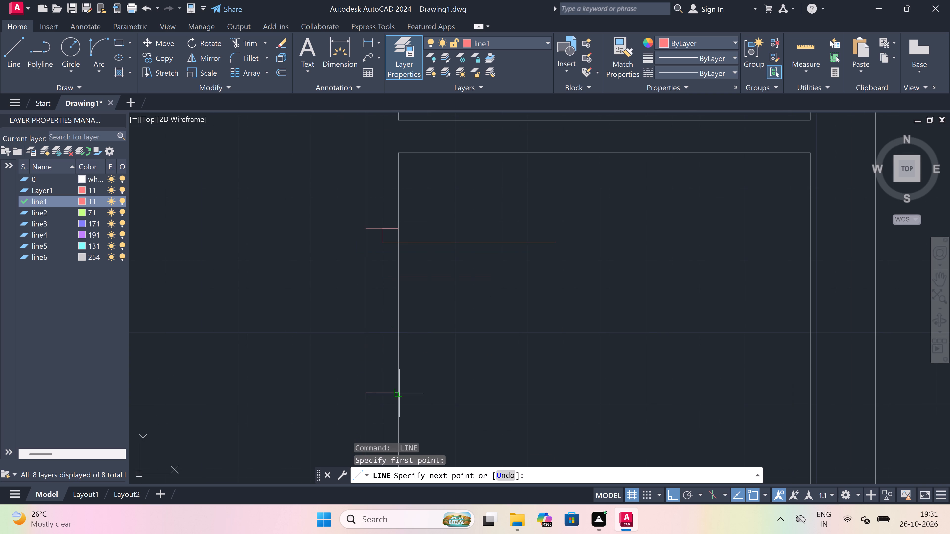
{"action": "left_click", "coordinate": [398, 390]}
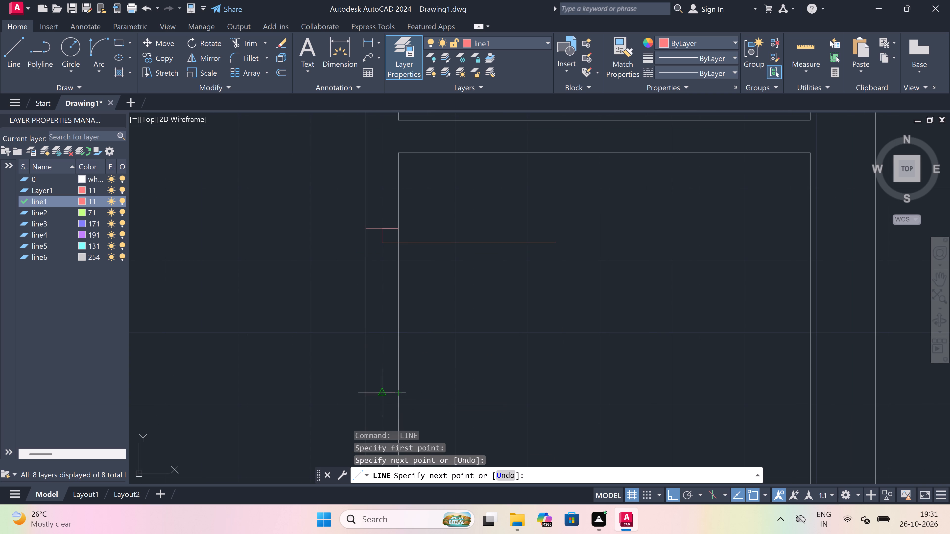
{"action": "left_click_drag", "start_coordinate": [383, 390], "coordinate": [383, 384]}
{"action": "key", "text": "2"}
{"action": "type", "text": "\""}
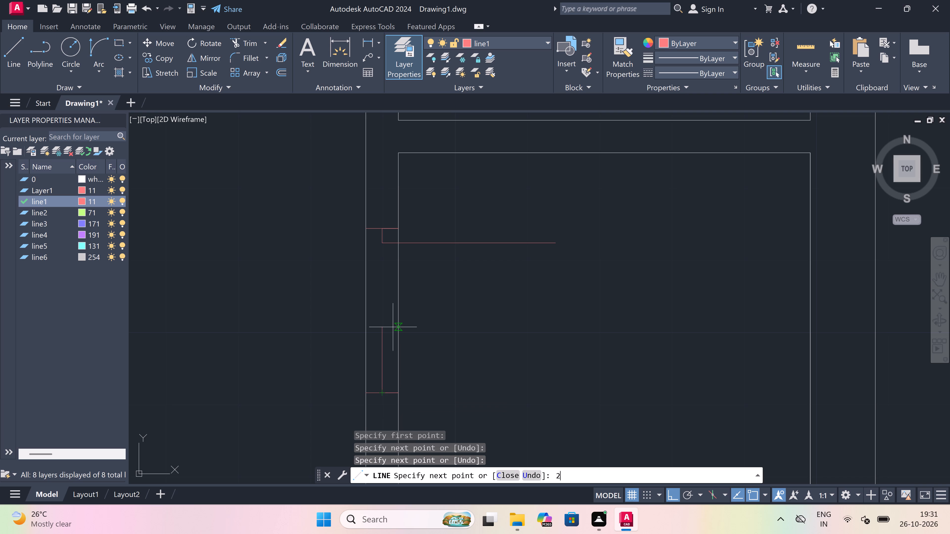
{"action": "key", "text": "space"}
{"action": "key", "text": "Escape"}
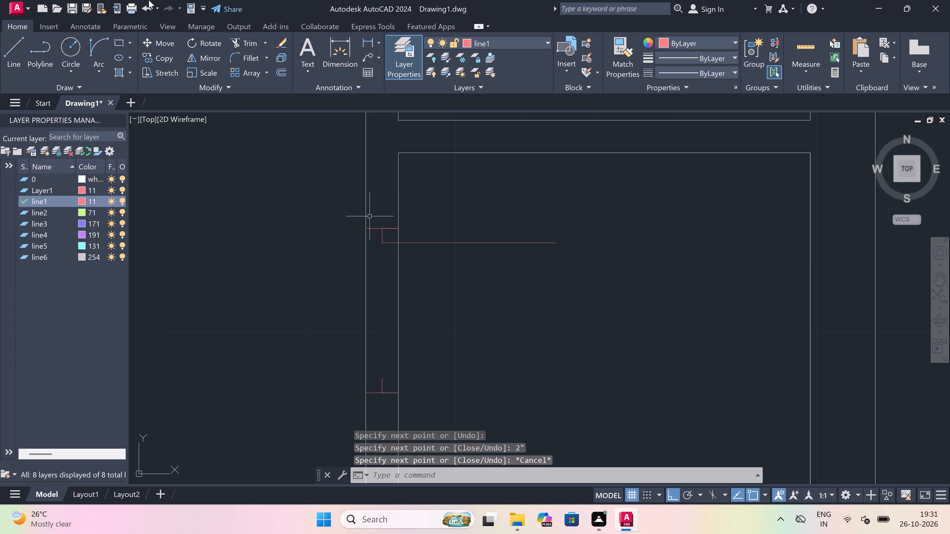
Draw the door swing as a start-end-direction arc from the 2' leaf's free end to the tip of the lower jamb's return.
{"action": "left_click_drag", "start_coordinate": [93, 45], "coordinate": [117, 50]}
{"action": "left_click_drag", "start_coordinate": [99, 48], "coordinate": [118, 58]}
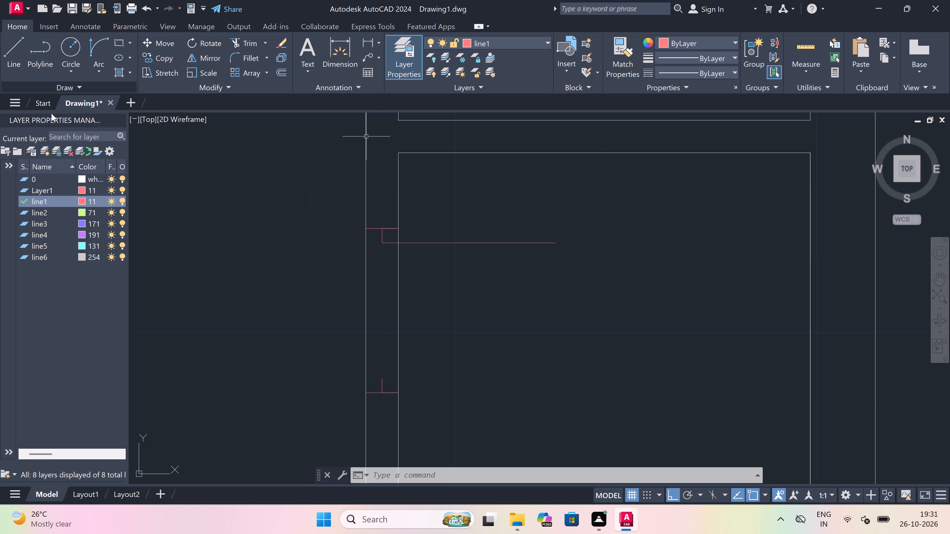
{"action": "left_click_drag", "start_coordinate": [100, 48], "coordinate": [129, 57]}
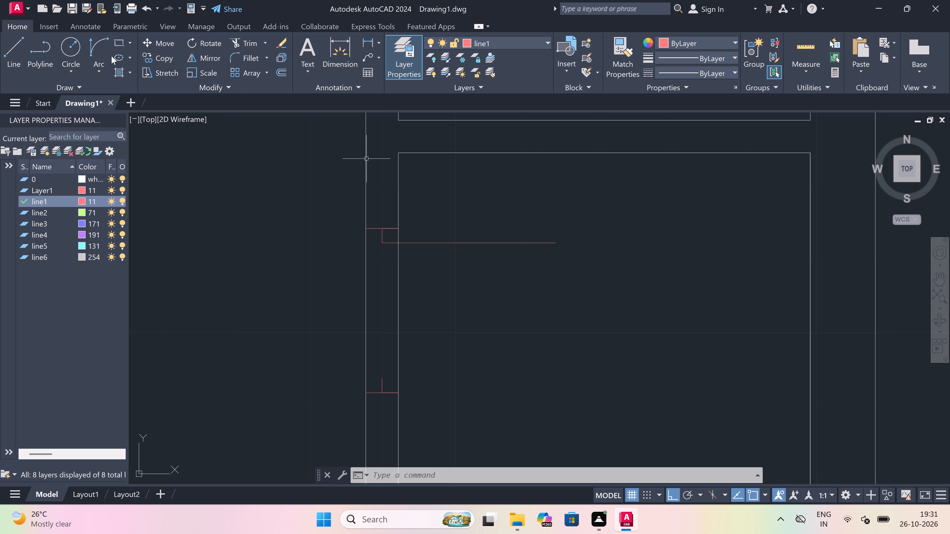
{"action": "left_click", "coordinate": [96, 47]}
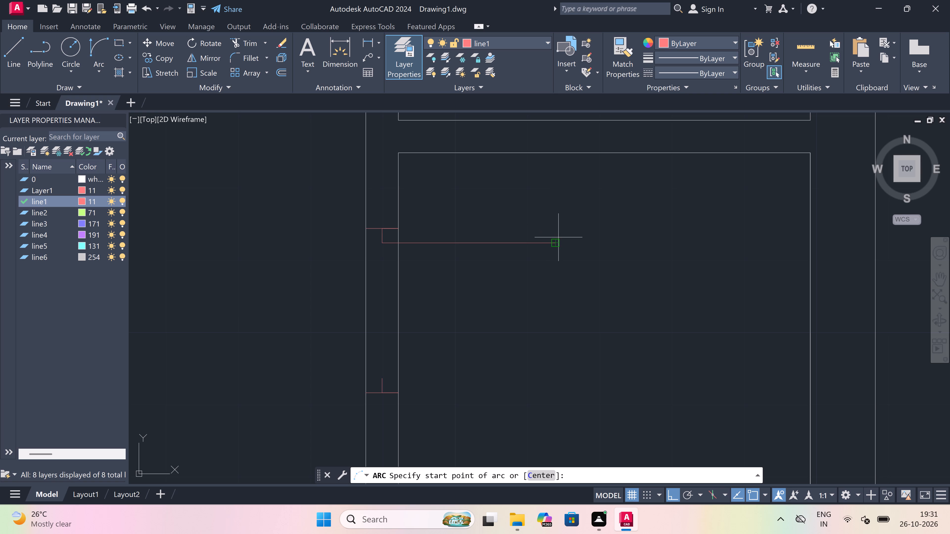
{"action": "left_click_drag", "start_coordinate": [558, 237], "coordinate": [519, 244]}
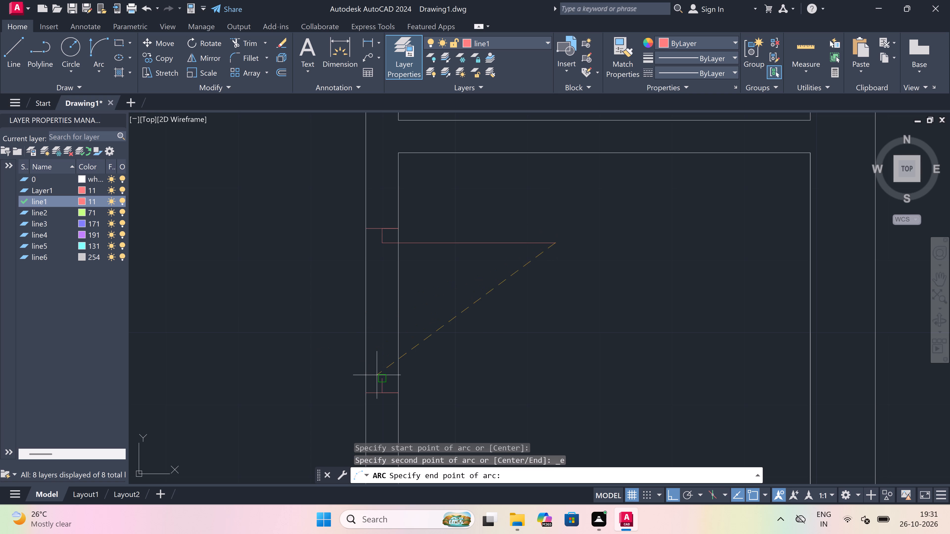
{"action": "left_click_drag", "start_coordinate": [377, 373], "coordinate": [398, 375]}
{"action": "left_click", "coordinate": [569, 380]}
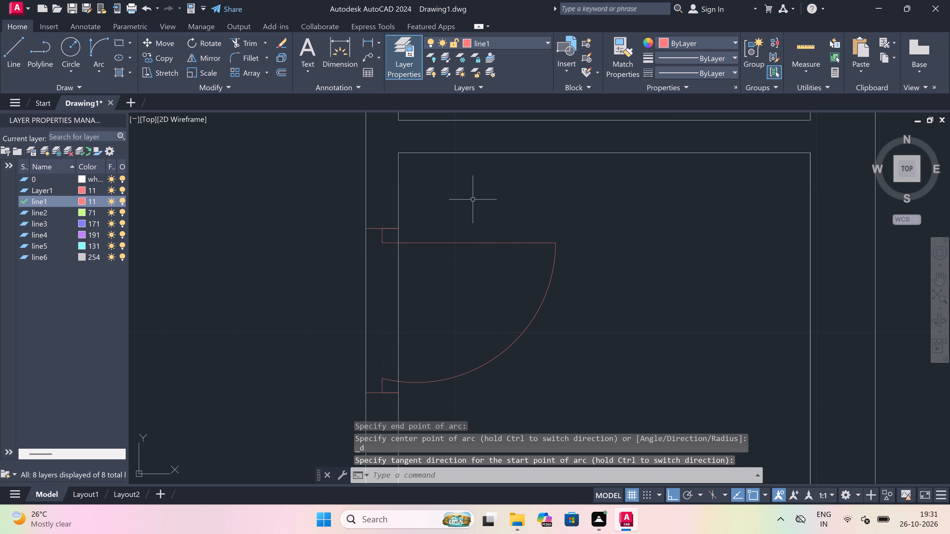
Trim away both lines of the narrow room's left wall between the new jambs to clear the door opening.
{"action": "type", "text": "tr"}
{"action": "key", "text": "space"}
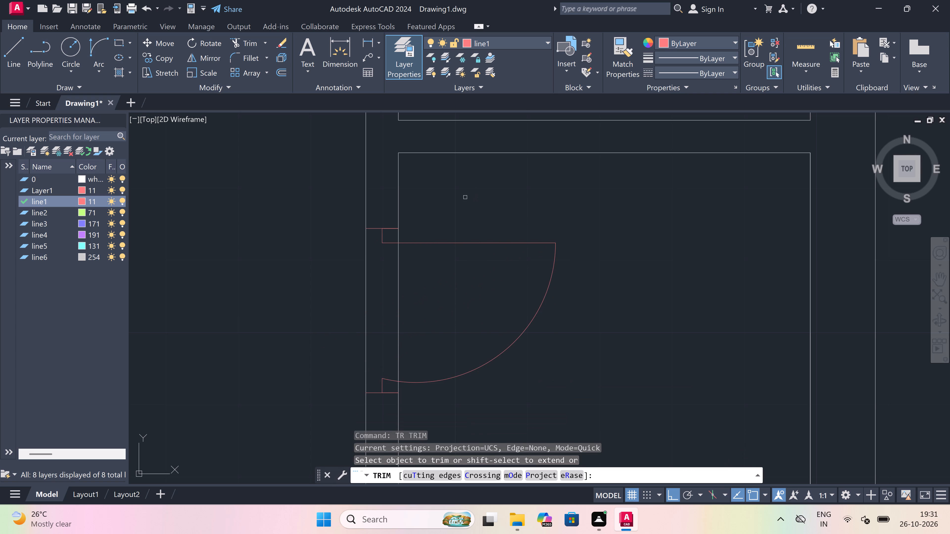
{"action": "left_click", "coordinate": [416, 297]}
{"action": "left_click", "coordinate": [320, 296]}
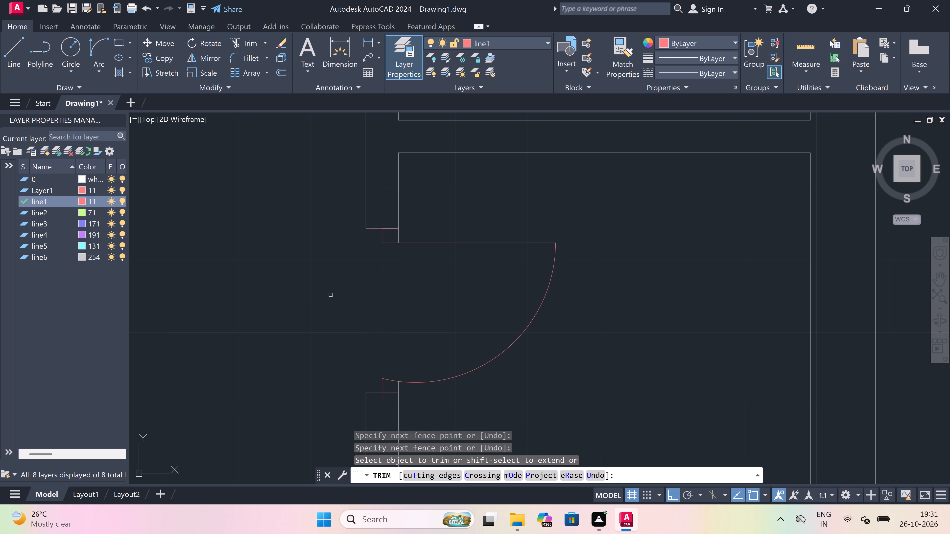
{"action": "key", "text": "Escape"}
Draw a jamb line across the wall between the upper middle room and the passage below, just left of their right-hand corners.
{"action": "type", "text": "l"}
{"action": "key", "text": "space"}
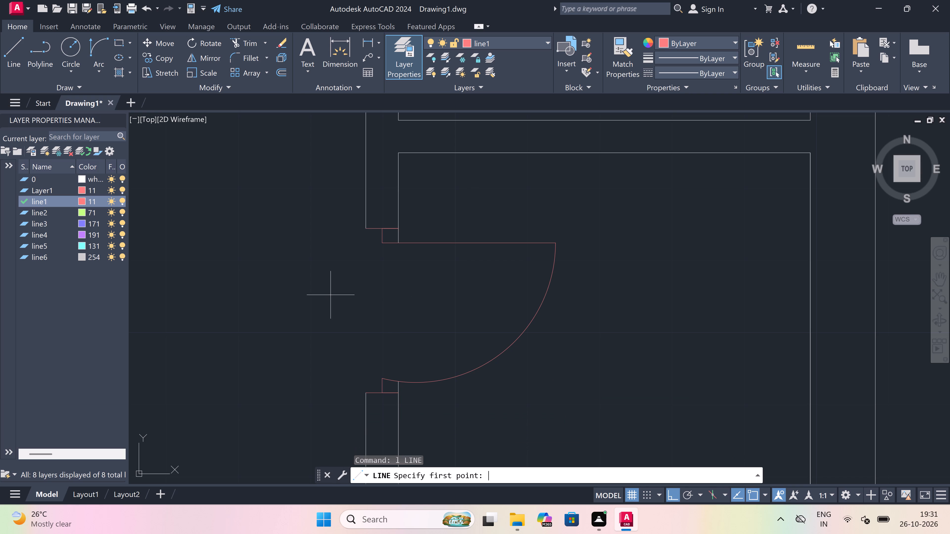
{"action": "scroll", "coordinate": [331, 295], "scroll_direction": "down", "scroll_amount": 4}
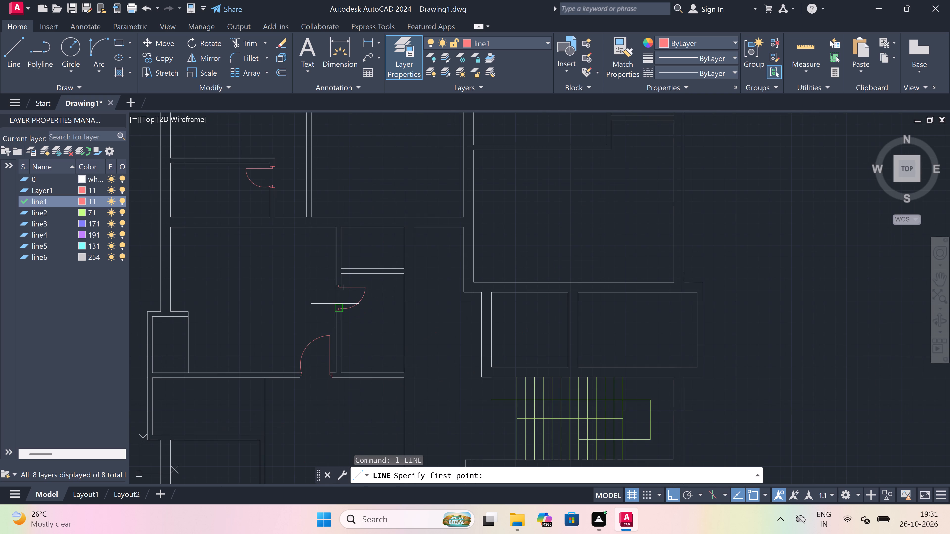
{"action": "scroll", "coordinate": [335, 304], "scroll_direction": "down", "scroll_amount": 2}
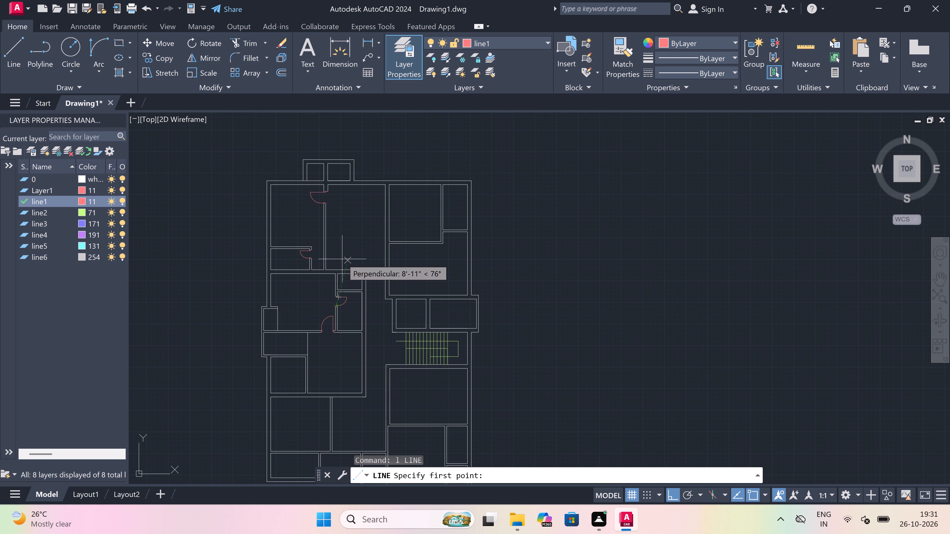
{"action": "scroll", "coordinate": [361, 269], "scroll_direction": "up", "scroll_amount": 3}
{"action": "scroll", "coordinate": [436, 260], "scroll_direction": "up", "scroll_amount": 3}
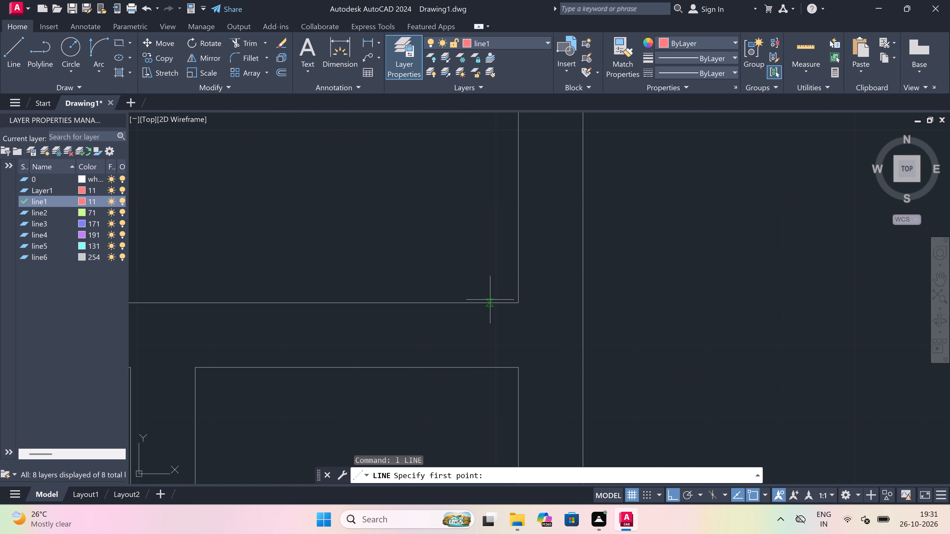
{"action": "left_click_drag", "start_coordinate": [499, 301], "coordinate": [486, 341]}
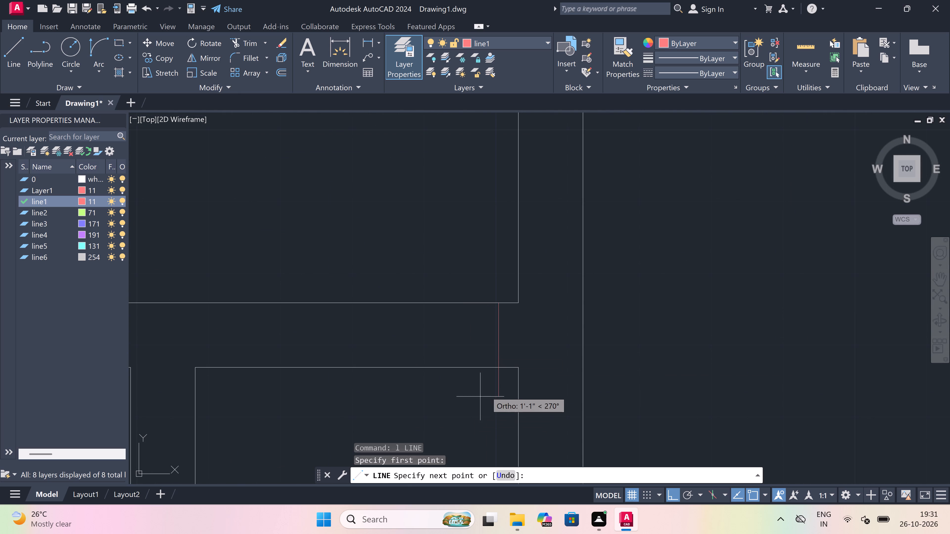
{"action": "left_click_drag", "start_coordinate": [495, 371], "coordinate": [495, 367]}
From the new jamb's midpoint, draw a 2" return leftward and a 3' door leaf upward into the upper middle room.
{"action": "left_click_drag", "start_coordinate": [500, 339], "coordinate": [451, 333]}
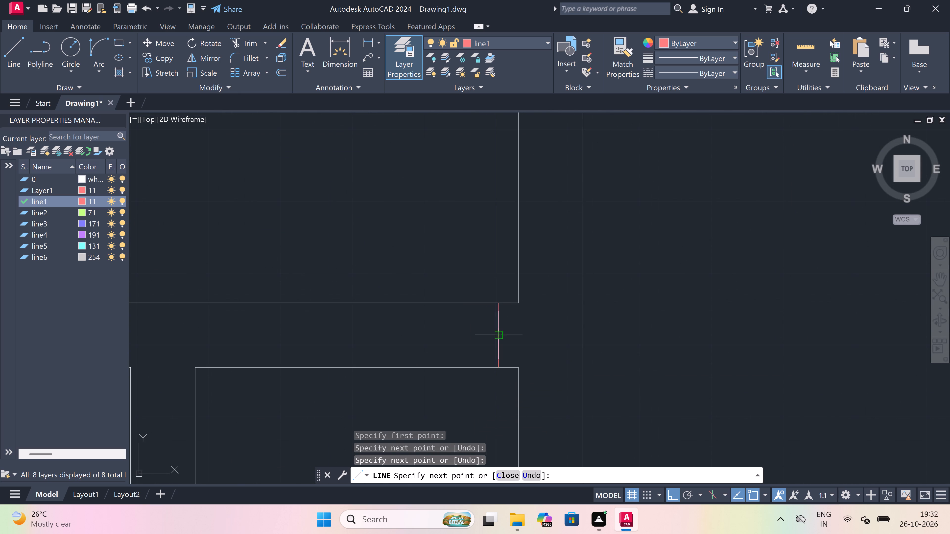
{"action": "key", "text": "2"}
{"action": "type", "text": "\""}
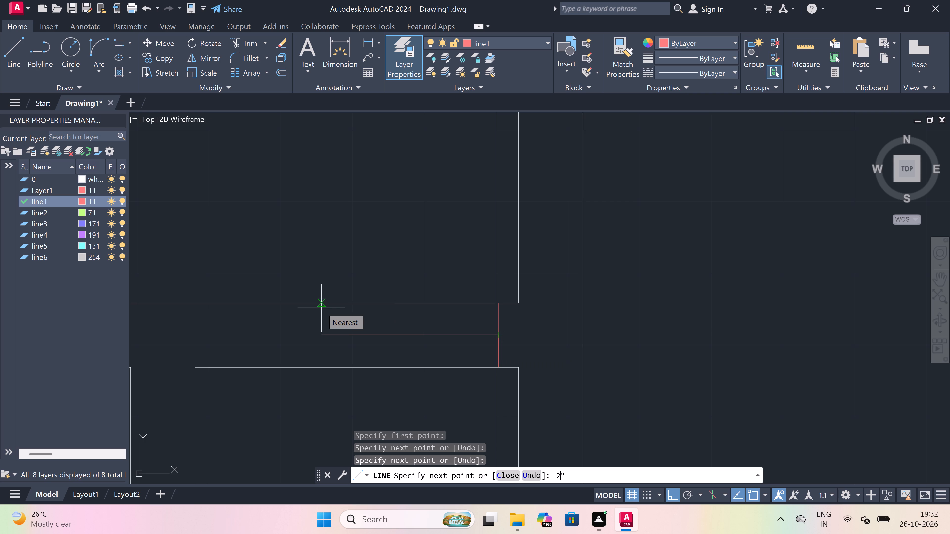
{"action": "key", "text": "space"}
{"action": "scroll", "coordinate": [321, 308], "scroll_direction": "down", "scroll_amount": 1}
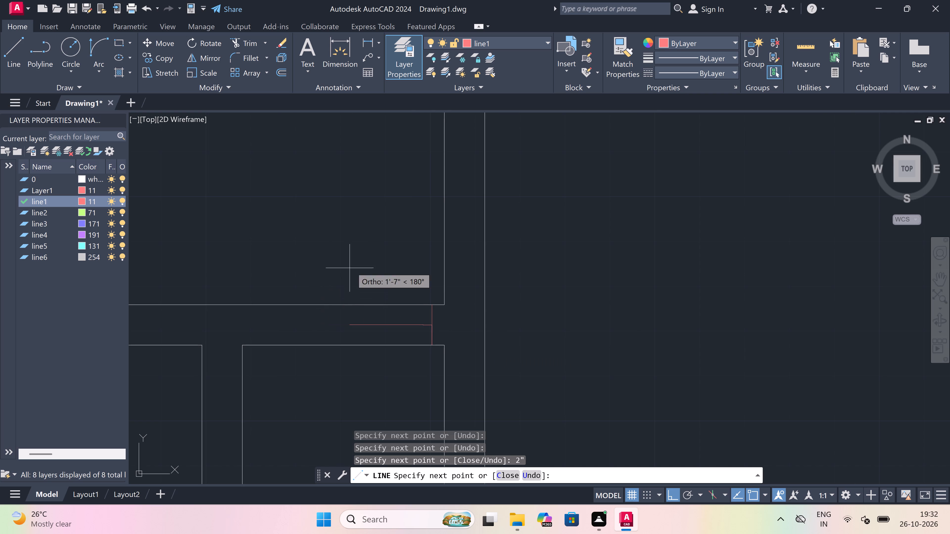
{"action": "scroll", "coordinate": [372, 253], "scroll_direction": "up", "scroll_amount": 1}
{"action": "type", "text": "3'"}
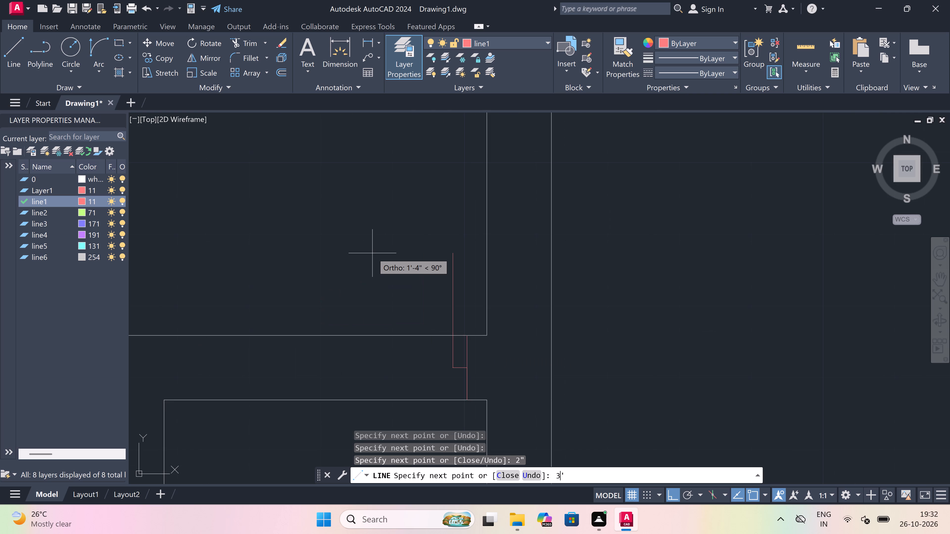
{"action": "key", "text": "space"}
{"action": "key", "text": "Escape"}
{"action": "key", "text": "space"}
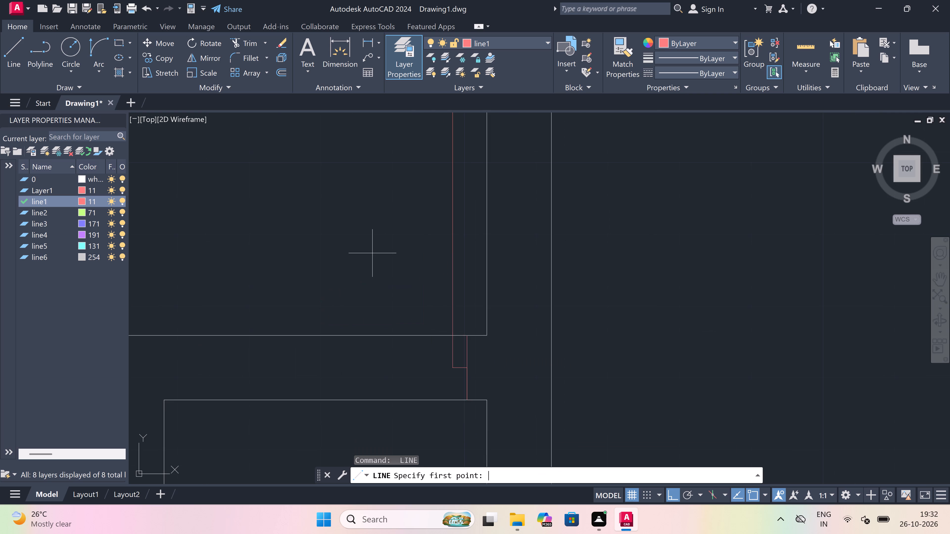
{"action": "scroll", "coordinate": [371, 252], "scroll_direction": "down", "scroll_amount": 3}
{"action": "scroll", "coordinate": [358, 229], "scroll_direction": "up", "scroll_amount": 2}
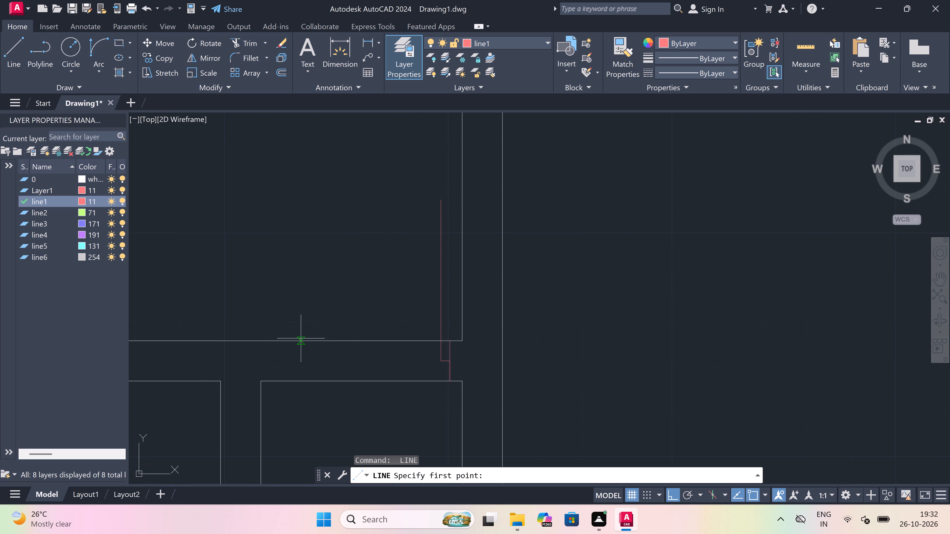
{"action": "key", "text": "Escape"}
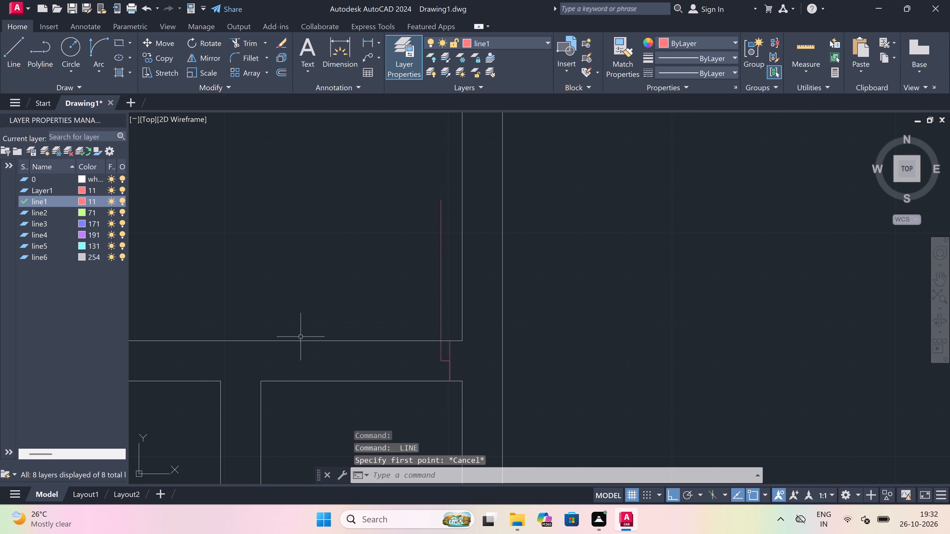
Move the jamb, its return and the 3' leaf together slightly left along the upper middle room's lower wall.
{"action": "scroll", "coordinate": [400, 382], "scroll_direction": "up", "scroll_amount": 2}
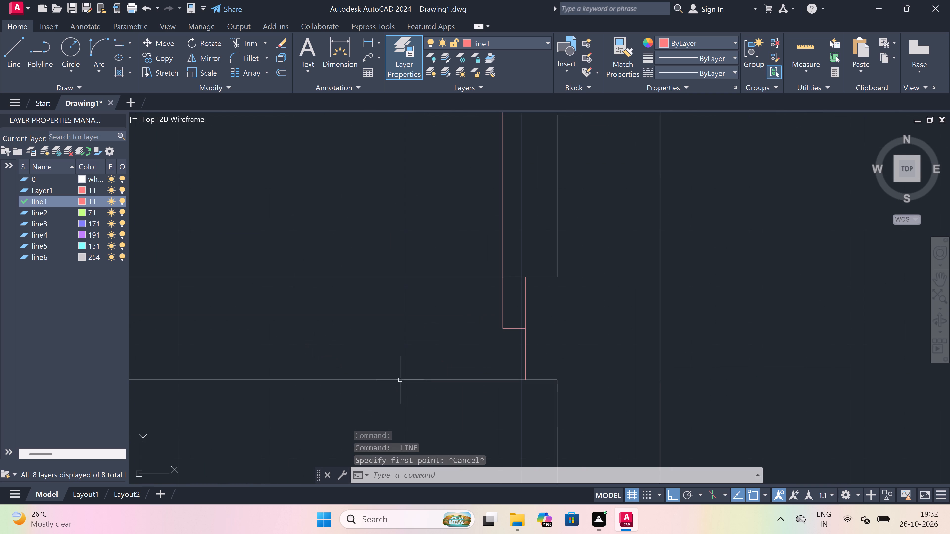
{"action": "left_click_drag", "start_coordinate": [579, 304], "coordinate": [524, 328]}
{"action": "left_click", "coordinate": [415, 345]}
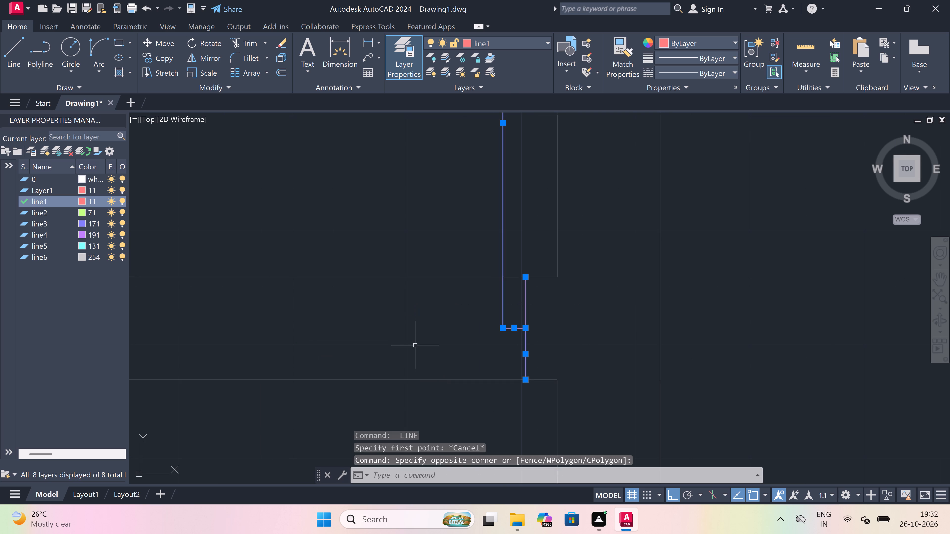
{"action": "left_click_drag", "start_coordinate": [160, 42], "coordinate": [198, 42]}
{"action": "left_click", "coordinate": [166, 38]}
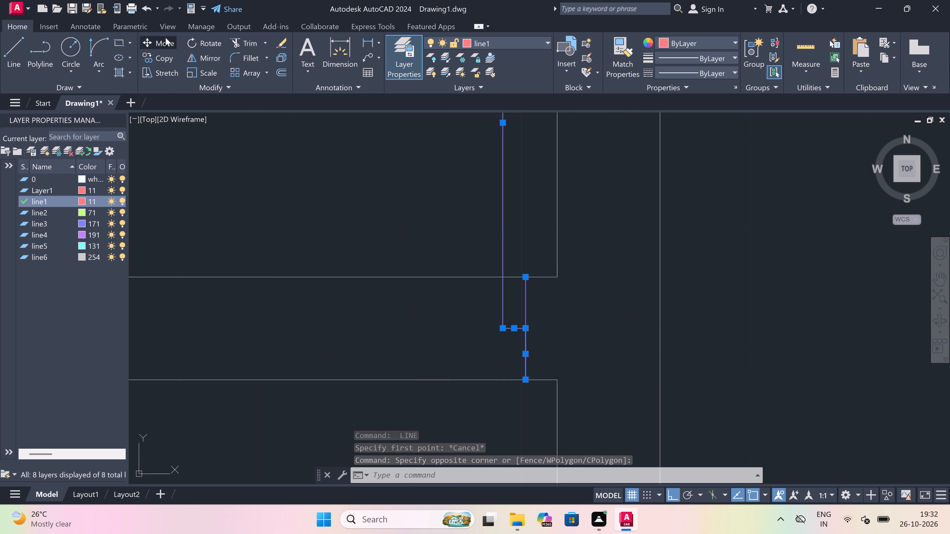
{"action": "left_click_drag", "start_coordinate": [524, 273], "coordinate": [520, 273]}
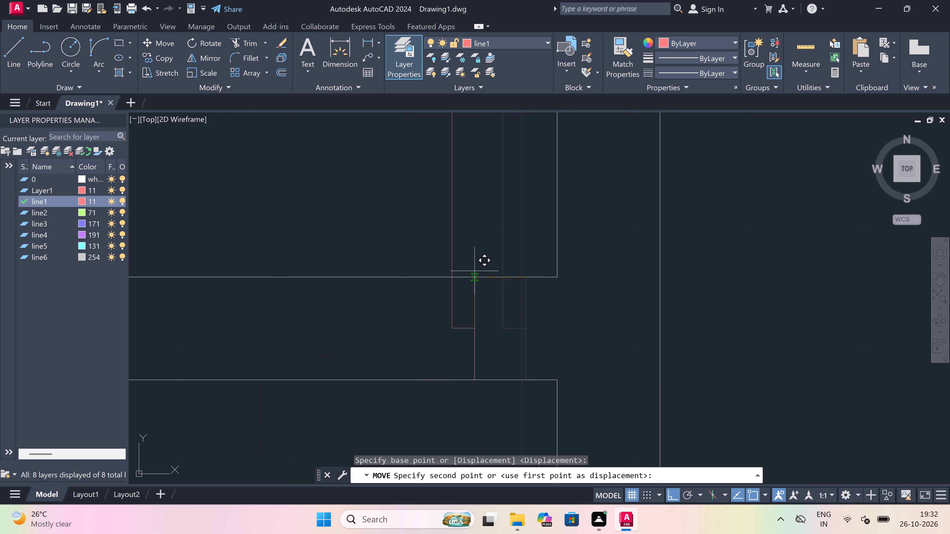
{"action": "left_click", "coordinate": [488, 270]}
Draw the opposite jamb line across the same wall left of the leaf, with a 2" return rightward from its midpoint.
{"action": "scroll", "coordinate": [484, 271], "scroll_direction": "down", "scroll_amount": 4}
{"action": "scroll", "coordinate": [443, 246], "scroll_direction": "up", "scroll_amount": 1}
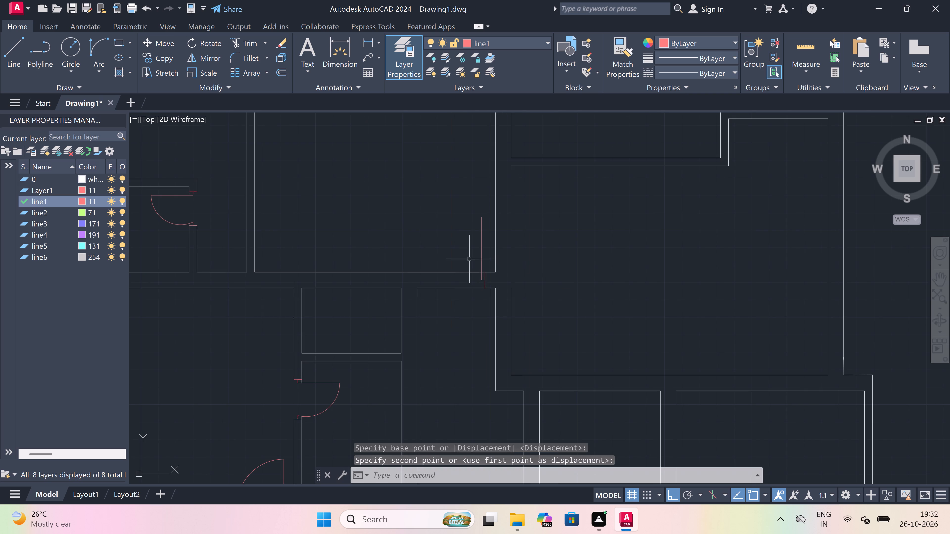
{"action": "scroll", "coordinate": [444, 247], "scroll_direction": "up", "scroll_amount": 1}
{"action": "type", "text": "l"}
{"action": "key", "text": "space"}
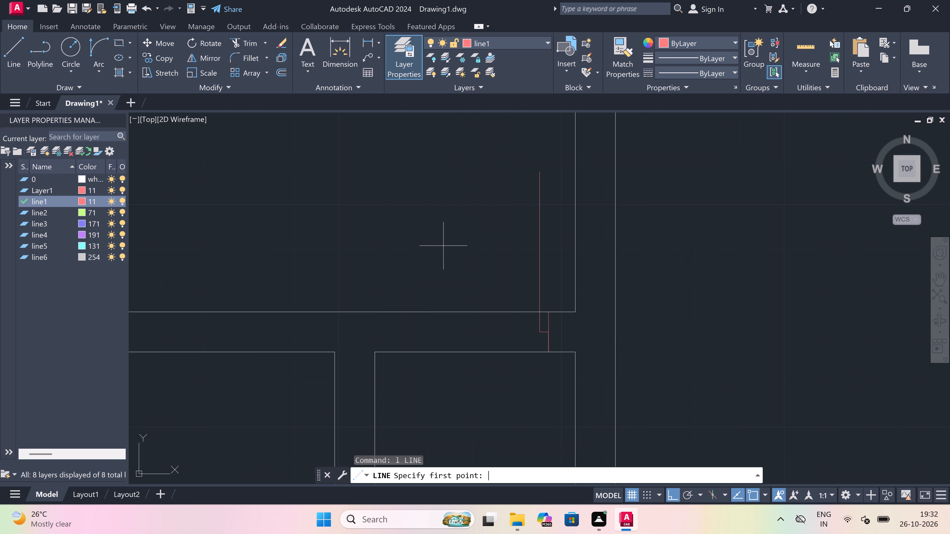
{"action": "left_click", "coordinate": [404, 312]}
{"action": "left_click_drag", "start_coordinate": [404, 350], "coordinate": [404, 341]}
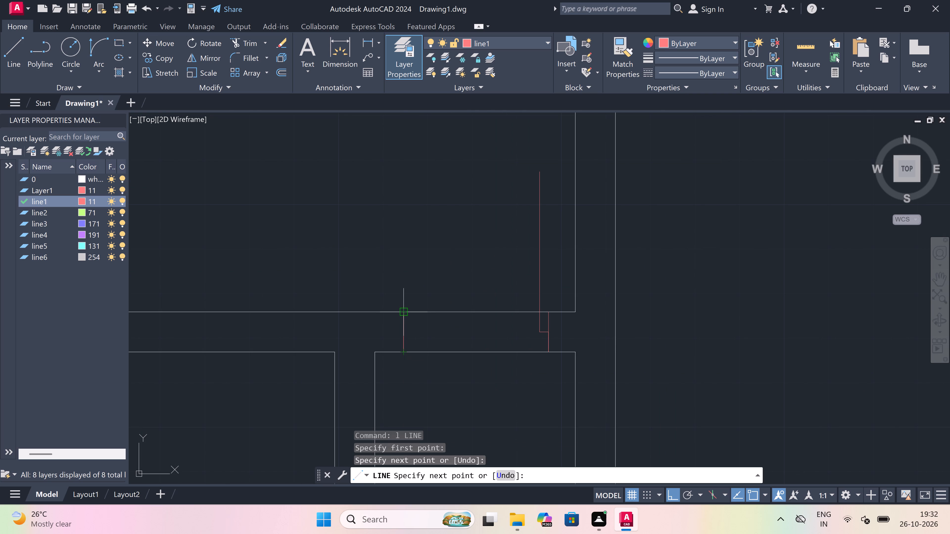
{"action": "left_click_drag", "start_coordinate": [405, 329], "coordinate": [427, 323]}
{"action": "key", "text": "2"}
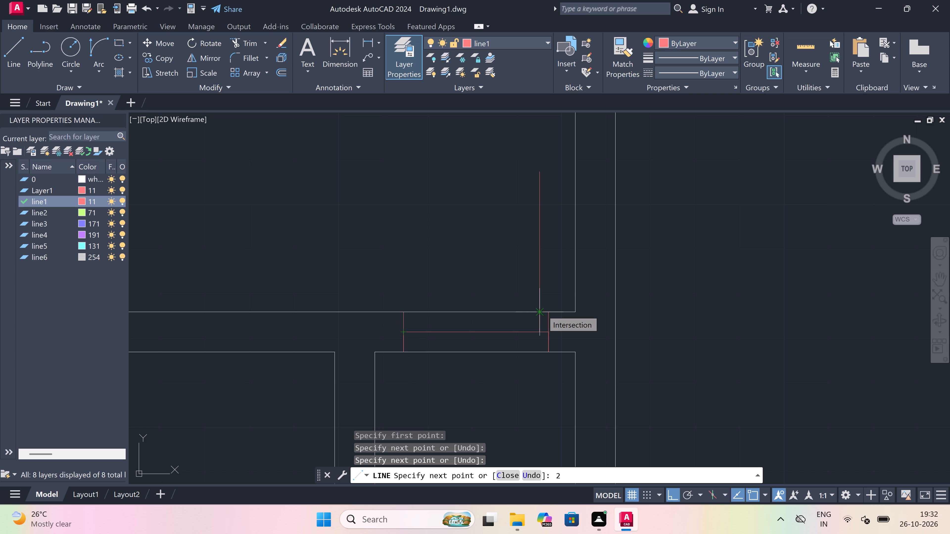
{"action": "type", "text": "\""}
{"action": "key", "text": "space"}
{"action": "key", "text": "Escape"}
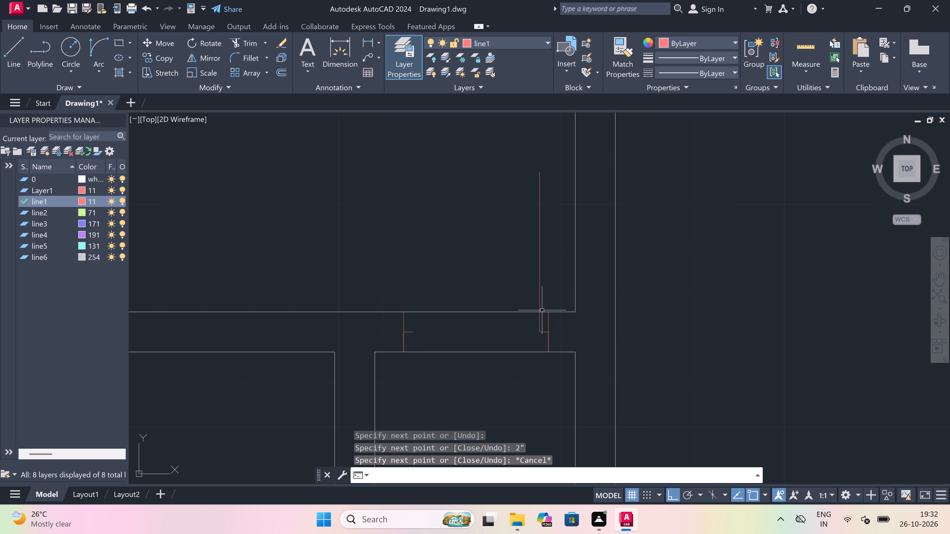
Draw the door swing as a start-end-direction arc from the 3' leaf's free end to the tip of the left jamb's return.
{"action": "left_click", "coordinate": [100, 48]}
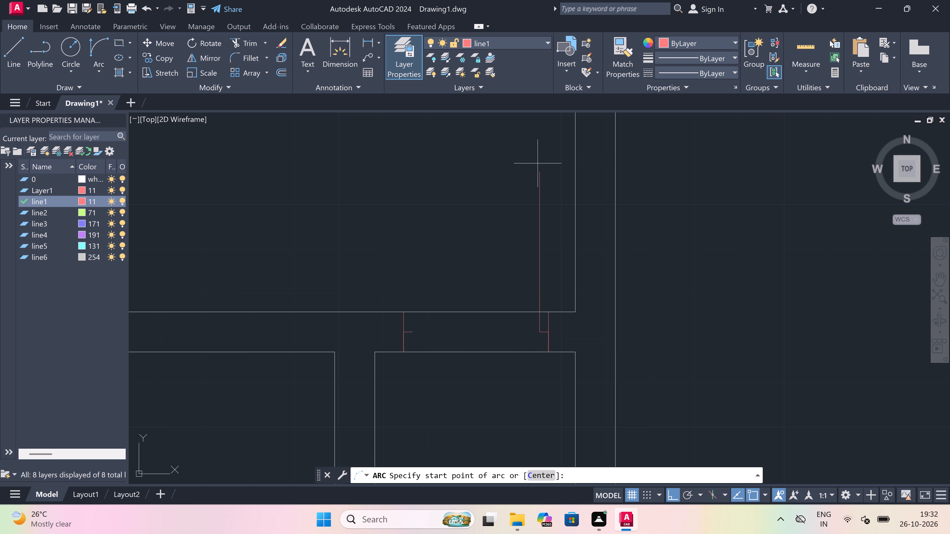
{"action": "left_click_drag", "start_coordinate": [538, 167], "coordinate": [508, 197]}
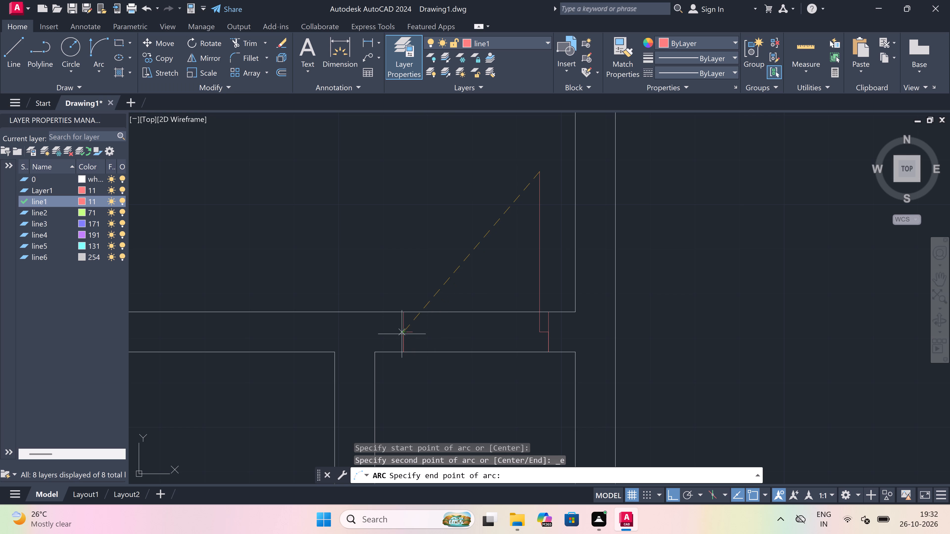
{"action": "left_click_drag", "start_coordinate": [415, 327], "coordinate": [413, 320]}
{"action": "left_click_drag", "start_coordinate": [330, 186], "coordinate": [343, 192]}
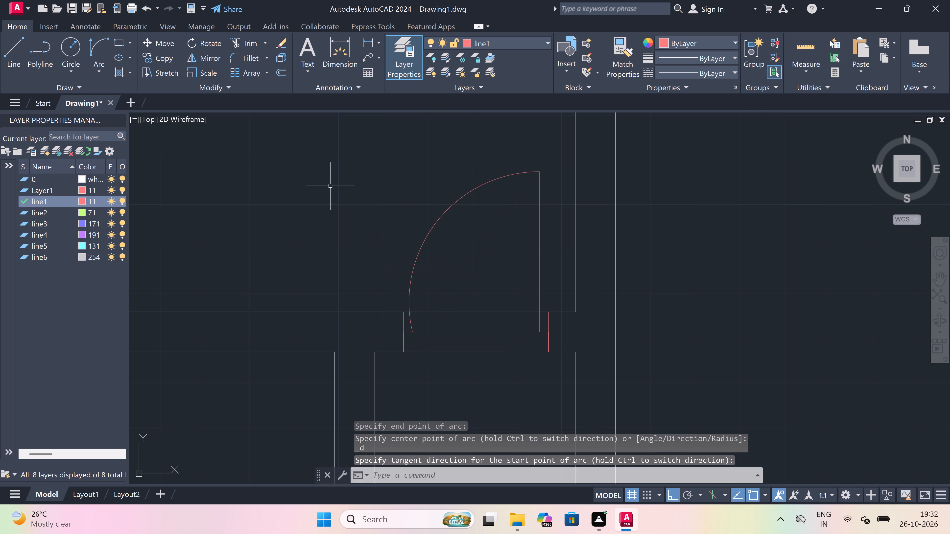
Trim away both lines of the upper middle room's lower wall between the jambs to clear the door opening.
{"action": "type", "text": "tr"}
{"action": "key", "text": "space"}
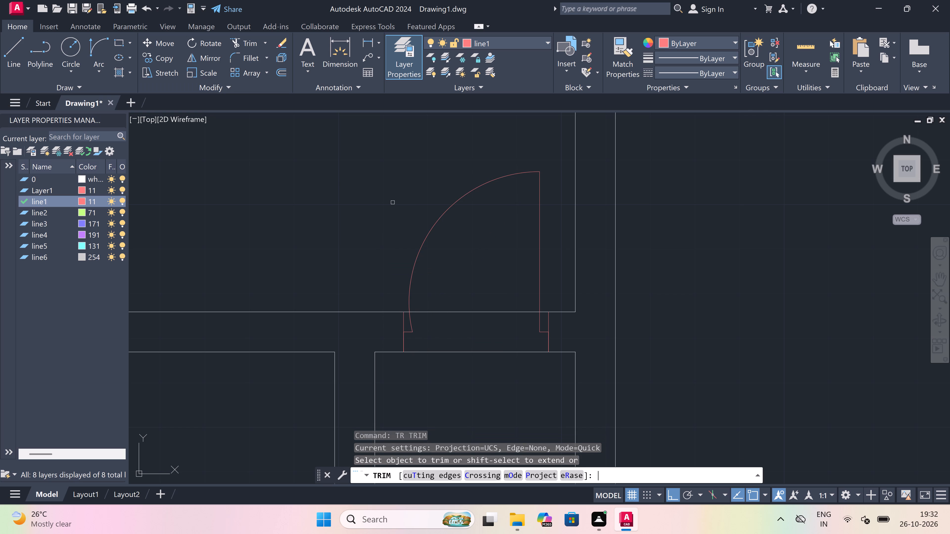
{"action": "scroll", "coordinate": [392, 200], "scroll_direction": "down", "scroll_amount": 2}
{"action": "left_click", "coordinate": [428, 228]}
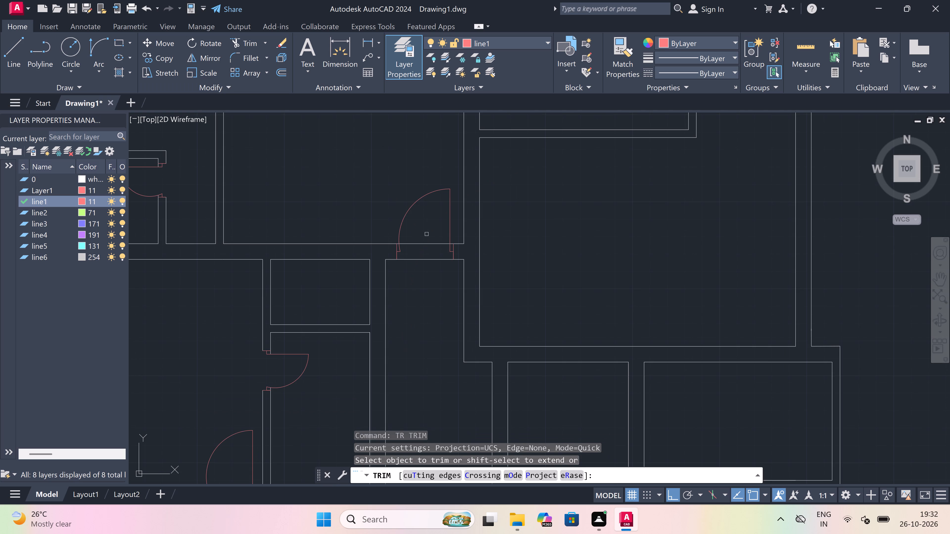
{"action": "left_click", "coordinate": [428, 309]}
{"action": "key", "text": "Escape"}
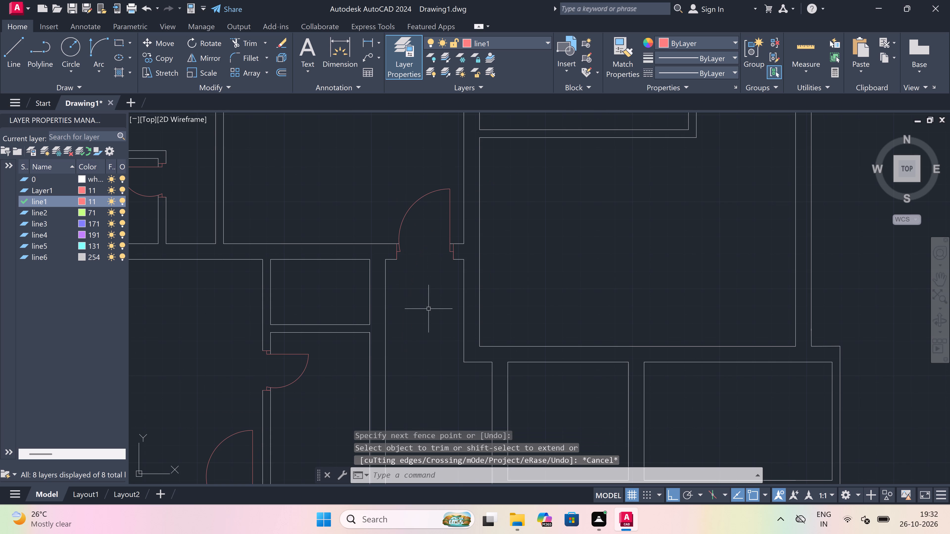
Draw a jamb line across the lower wall of the room east of the upper middle room, just left of its lower-right corner.
{"action": "type", "text": "l"}
{"action": "key", "text": "space"}
{"action": "scroll", "coordinate": [425, 307], "scroll_direction": "down", "scroll_amount": 1}
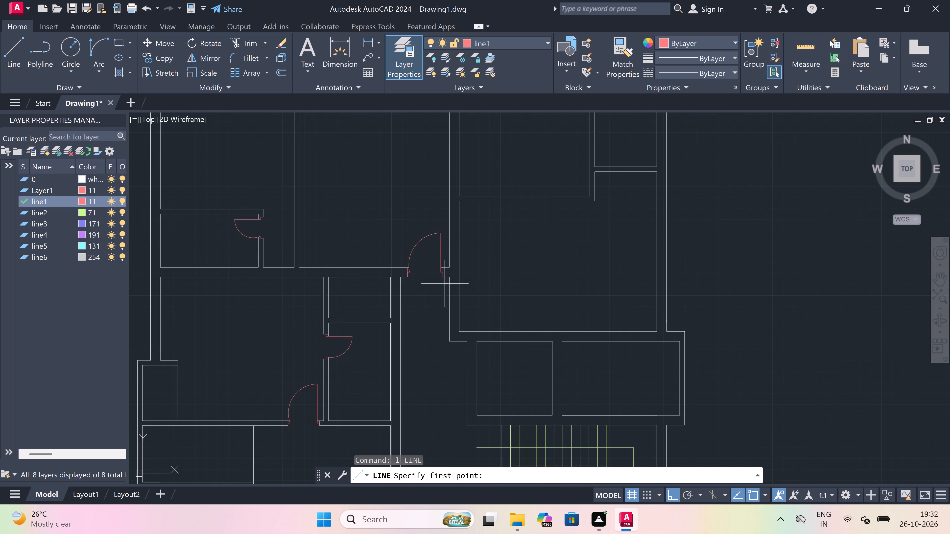
{"action": "scroll", "coordinate": [456, 269], "scroll_direction": "down", "scroll_amount": 3}
{"action": "scroll", "coordinate": [494, 243], "scroll_direction": "up", "scroll_amount": 3}
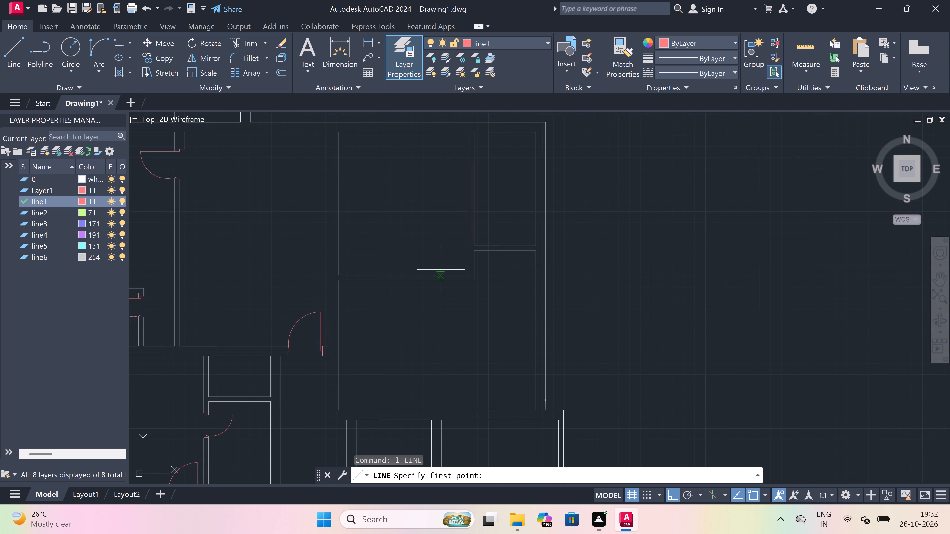
{"action": "scroll", "coordinate": [441, 269], "scroll_direction": "up", "scroll_amount": 2}
{"action": "scroll", "coordinate": [496, 289], "scroll_direction": "up", "scroll_amount": 2}
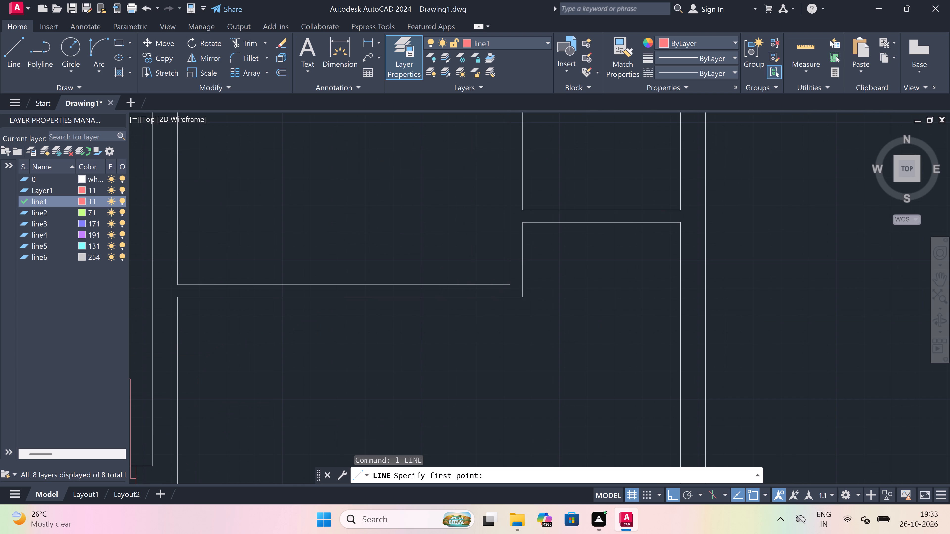
{"action": "left_click", "coordinate": [509, 278]}
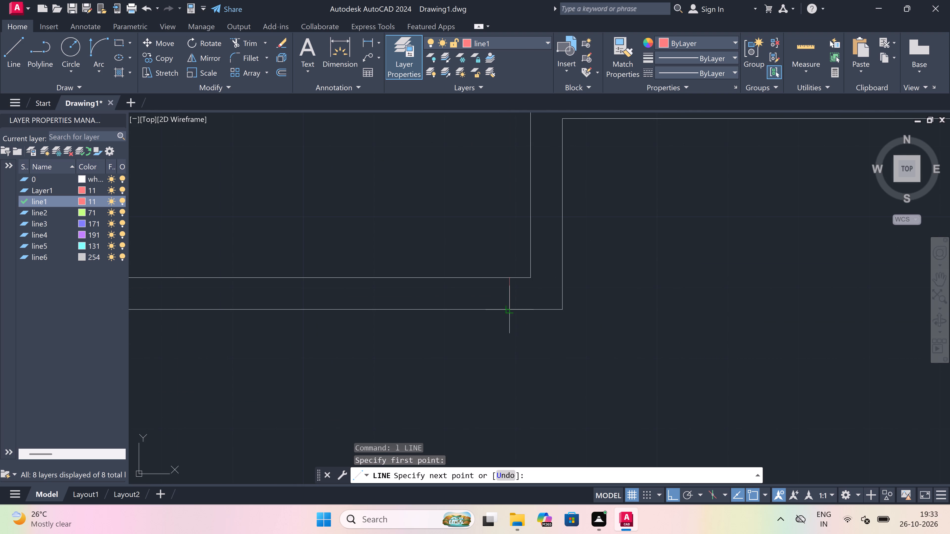
{"action": "left_click", "coordinate": [509, 311]}
From this jamb's midpoint, draw a 2" return leftward and a 3' door leaf upward into the room.
{"action": "left_click_drag", "start_coordinate": [510, 293], "coordinate": [495, 293]}
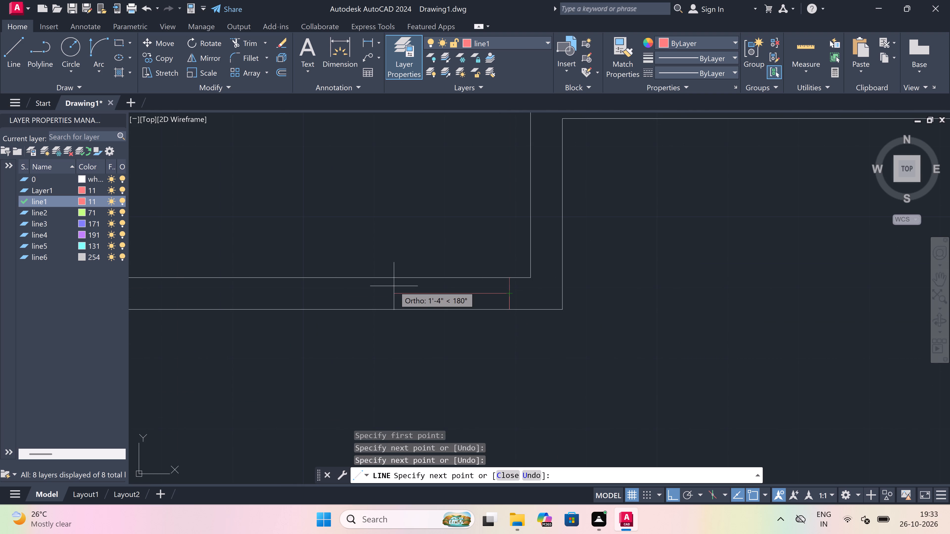
{"action": "key", "text": "2"}
{"action": "type", "text": "\""}
{"action": "key", "text": "space"}
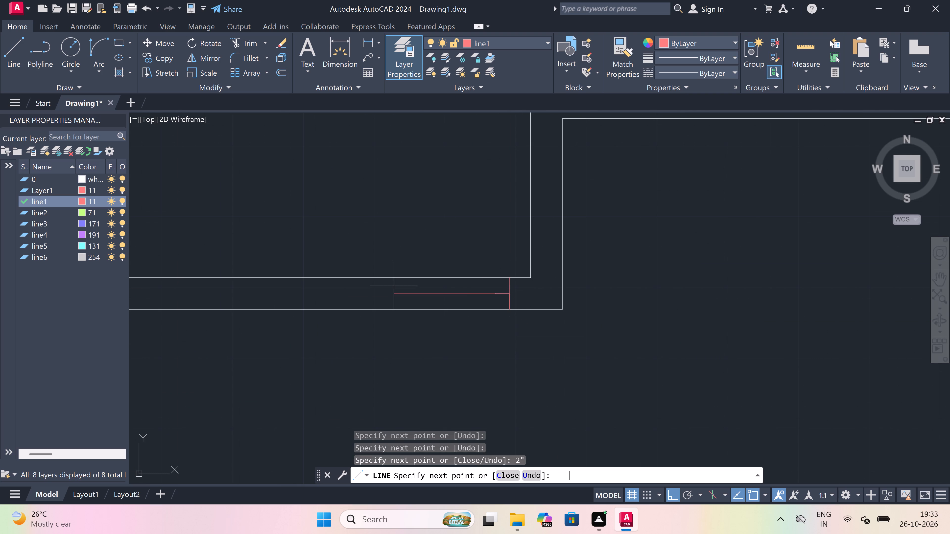
{"action": "scroll", "coordinate": [394, 285], "scroll_direction": "down", "scroll_amount": 2}
{"action": "scroll", "coordinate": [406, 247], "scroll_direction": "up", "scroll_amount": 2}
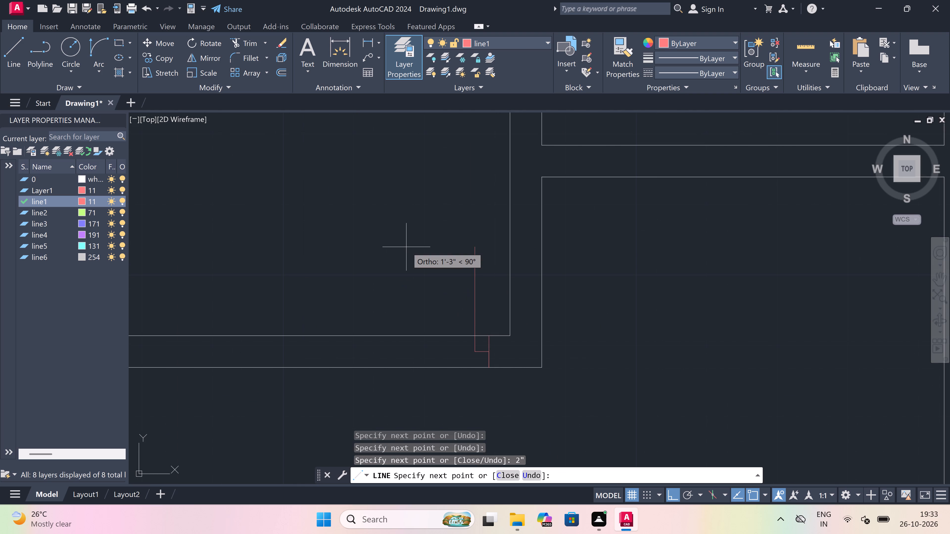
{"action": "type", "text": "3'"}
{"action": "key", "text": "space"}
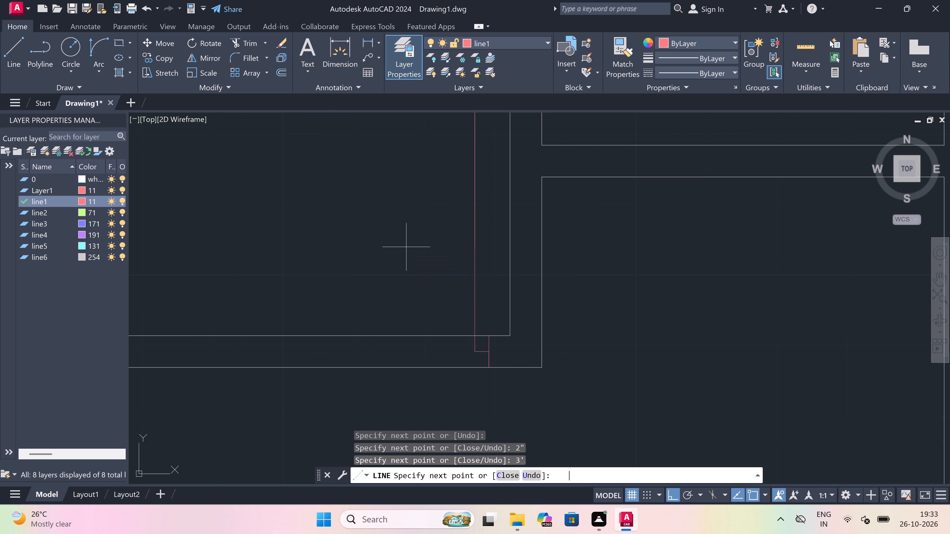
{"action": "key", "text": "Escape"}
Draw the opposite jamb line across the same lower wall, left of the leaf, with a 2" return rightward from its midpoint.
{"action": "key", "text": "space"}
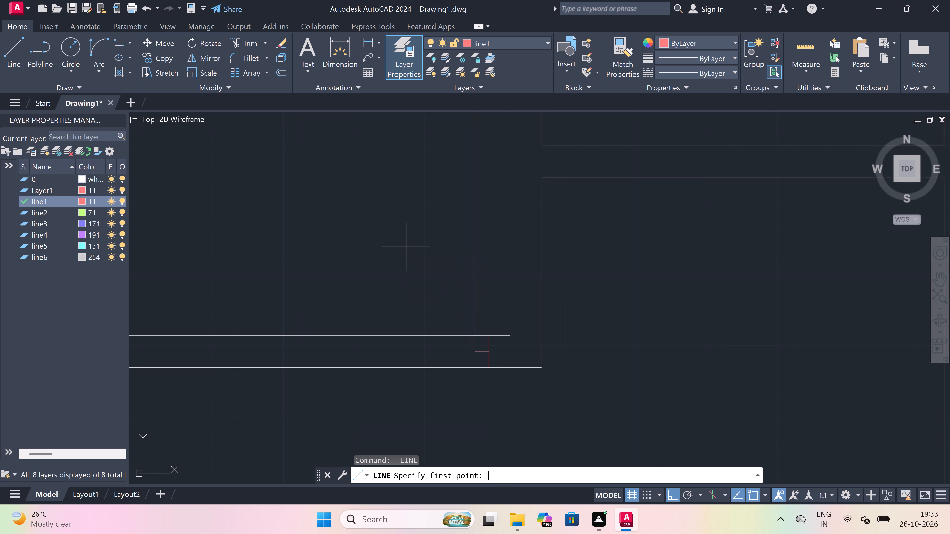
{"action": "scroll", "coordinate": [401, 262], "scroll_direction": "down", "scroll_amount": 3}
{"action": "scroll", "coordinate": [392, 237], "scroll_direction": "up", "scroll_amount": 2}
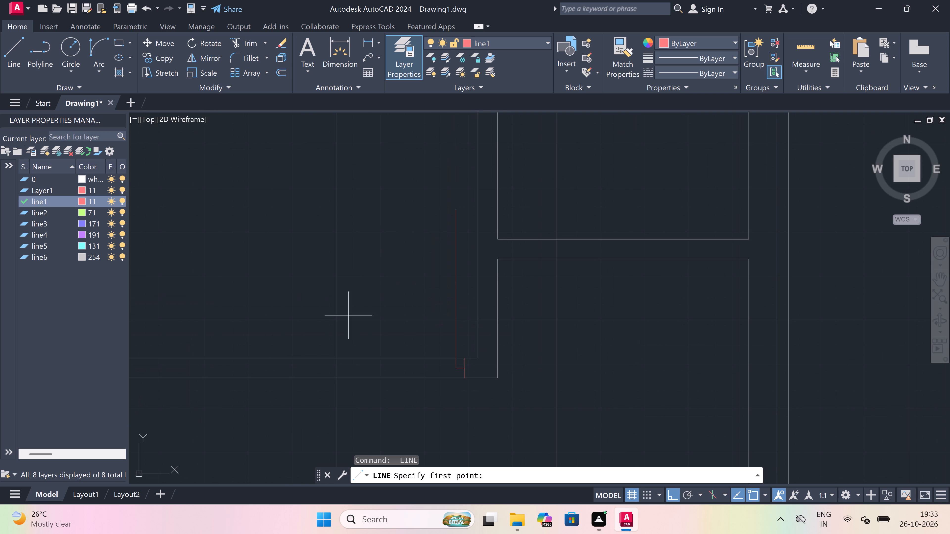
{"action": "left_click", "coordinate": [332, 358]}
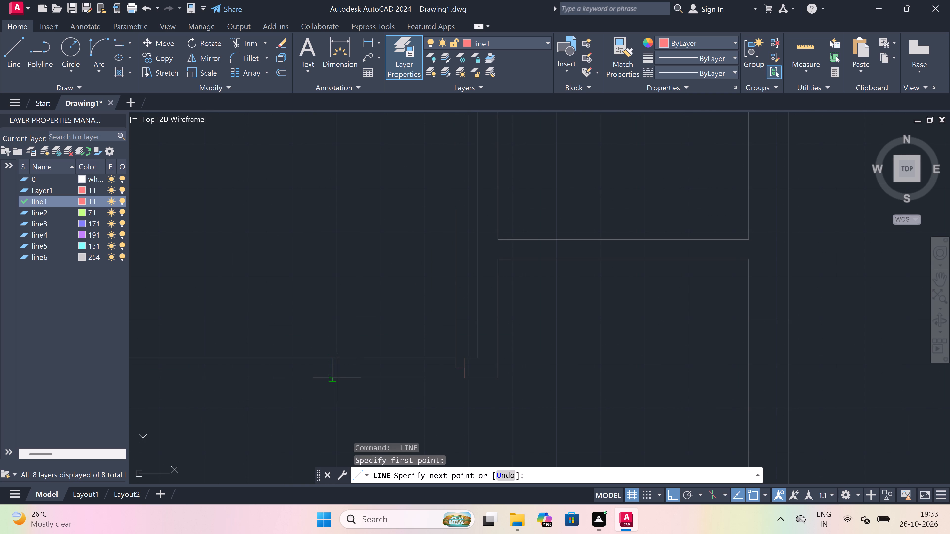
{"action": "left_click", "coordinate": [336, 378]}
{"action": "left_click", "coordinate": [334, 369]}
{"action": "key", "text": "2"}
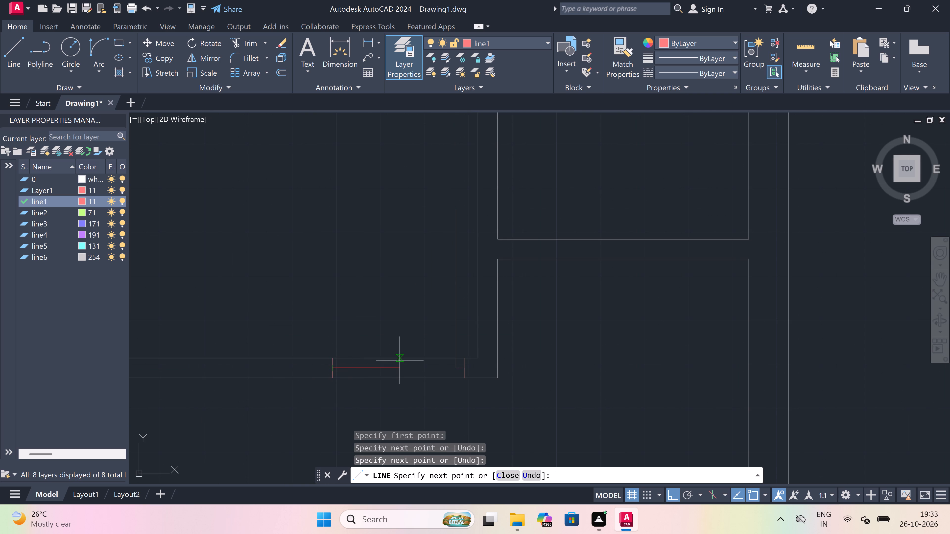
{"action": "type", "text": "\""}
{"action": "key", "text": "space"}
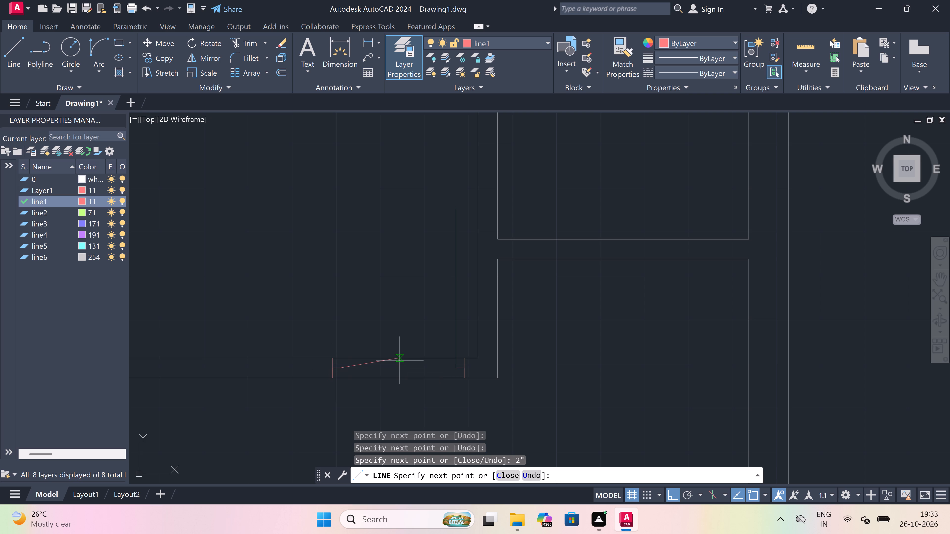
{"action": "key", "text": "Escape"}
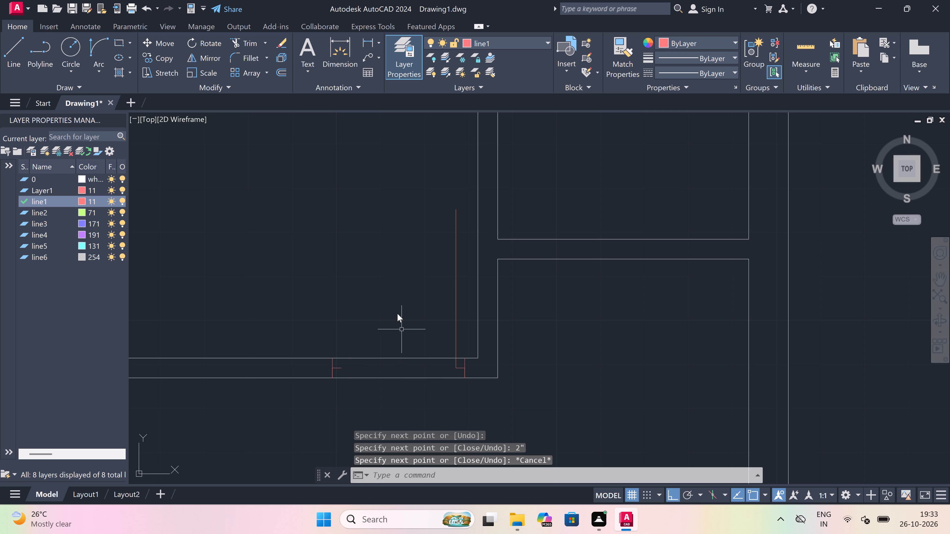
Draw the door swing as a start-end-direction arc from the leaf's upper free end to the tip of the left jamb's return.
{"action": "left_click_drag", "start_coordinate": [102, 46], "coordinate": [105, 45]}
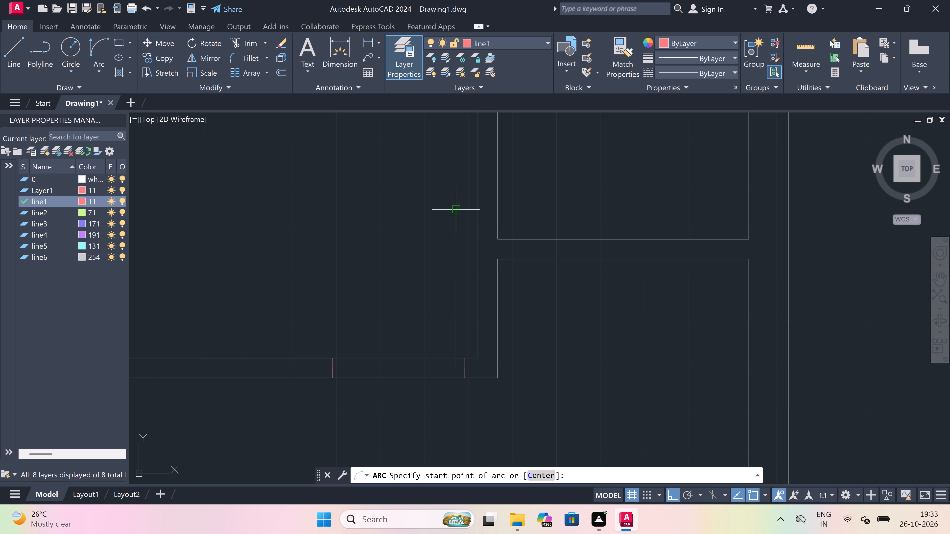
{"action": "left_click_drag", "start_coordinate": [458, 207], "coordinate": [426, 239]}
{"action": "left_click_drag", "start_coordinate": [345, 367], "coordinate": [345, 353]}
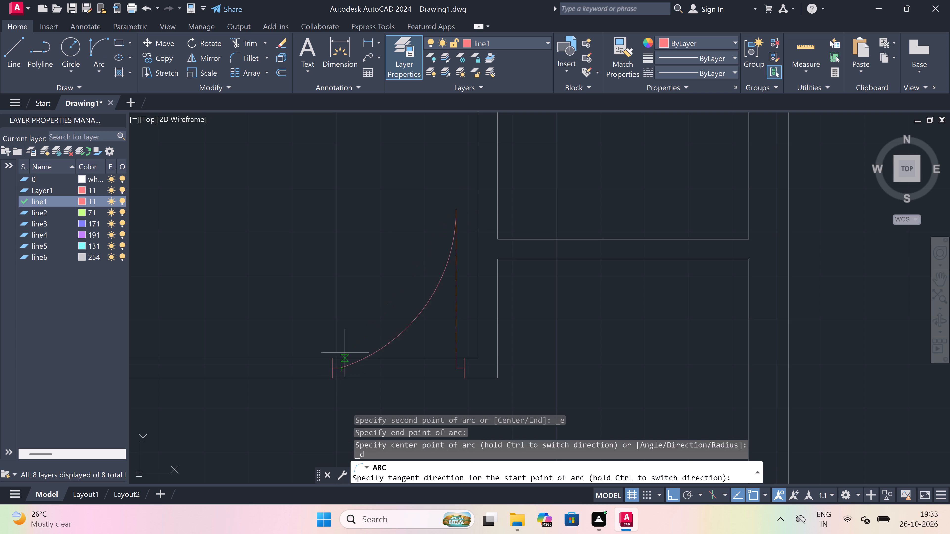
{"action": "left_click", "coordinate": [323, 248]}
Trim the lower wall's lines between the two jambs to clear the door opening.
{"action": "type", "text": "tr"}
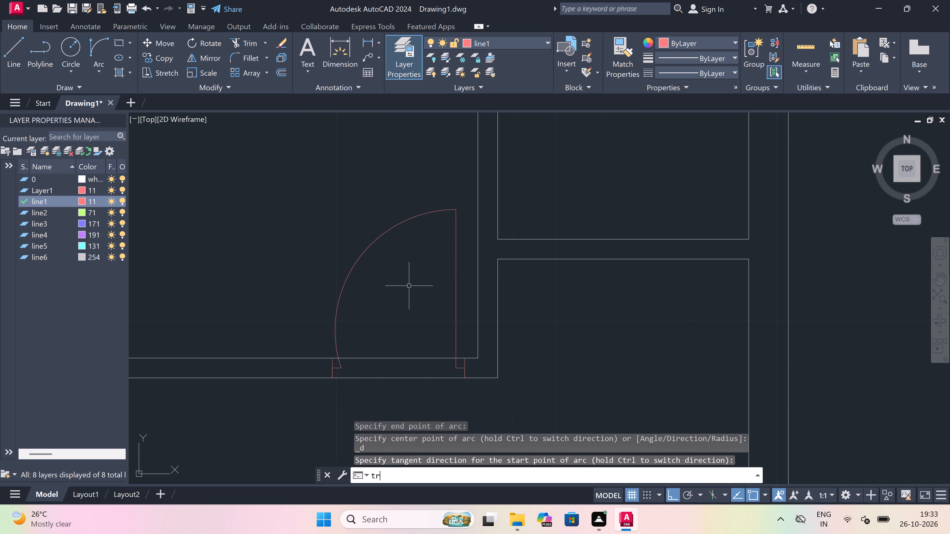
{"action": "key", "text": "space"}
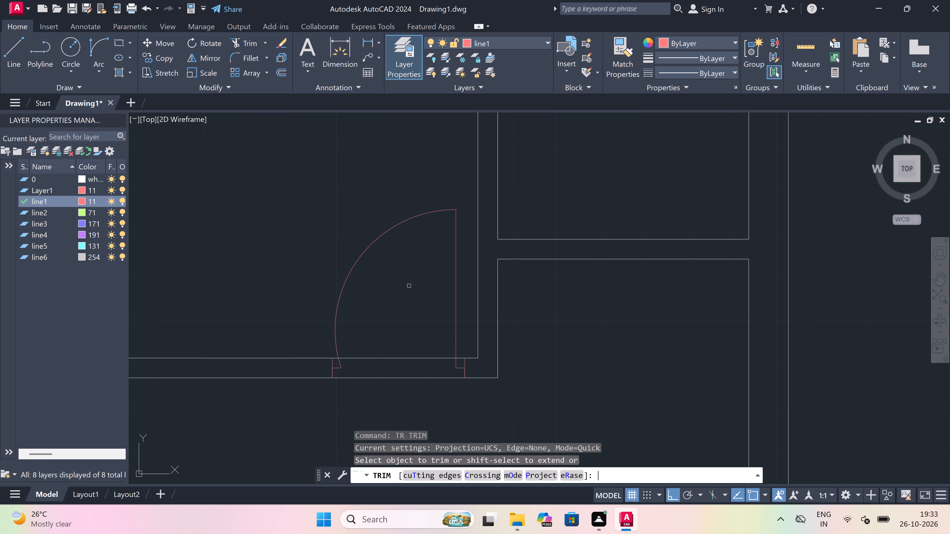
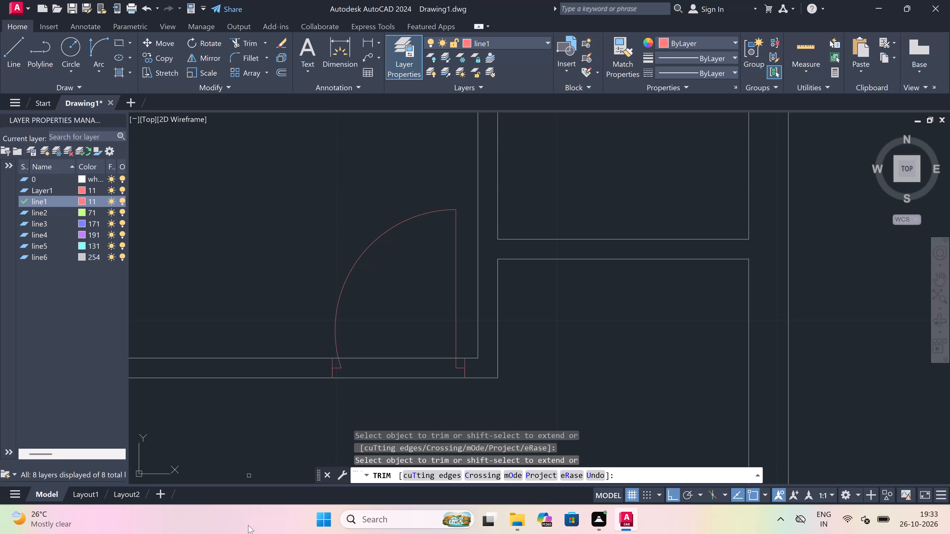
Trim both lines of the lower wall between the two door jambs with a fence across the opening.
{"action": "left_click_drag", "start_coordinate": [418, 302], "coordinate": [419, 307]}
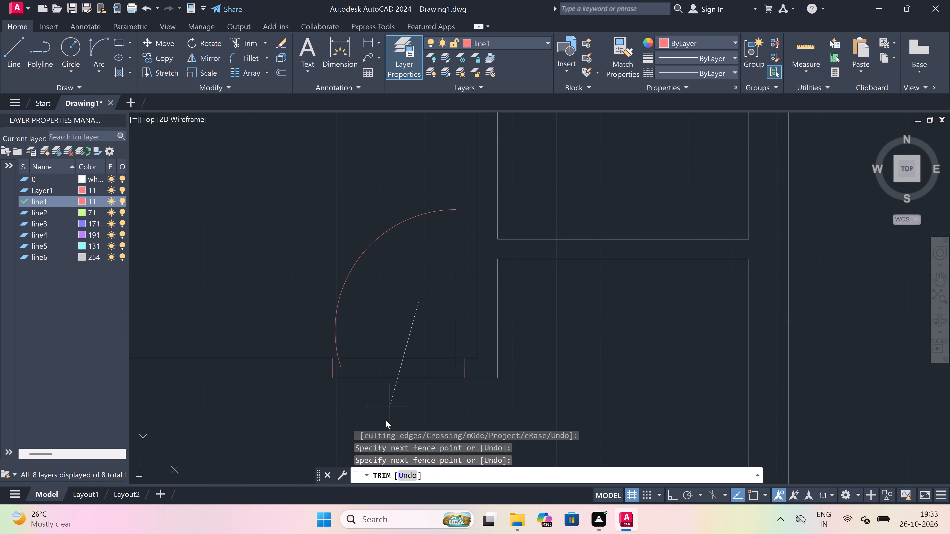
{"action": "left_click_drag", "start_coordinate": [382, 431], "coordinate": [384, 423]}
{"action": "left_click", "coordinate": [373, 400]}
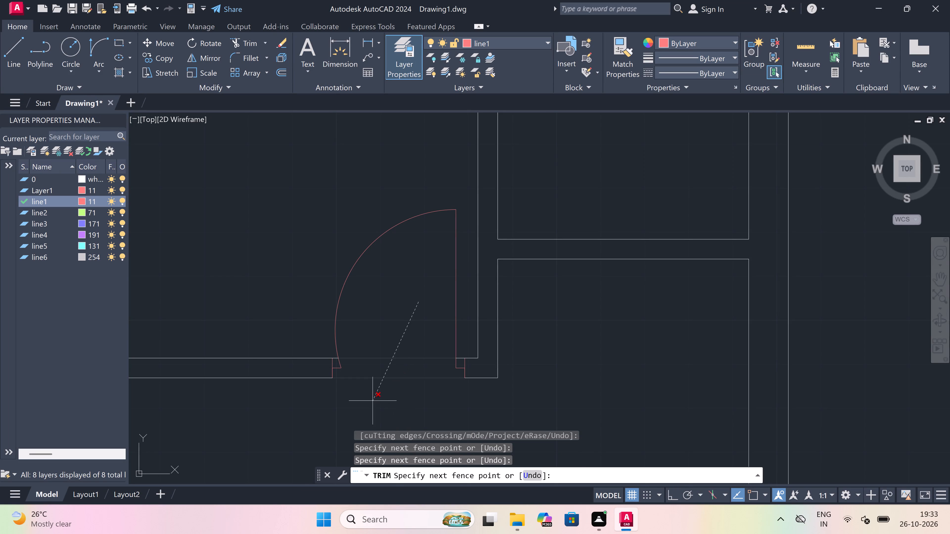
{"action": "key", "text": "Escape"}
Draw a jamb line across the vertical wall between the upper-right room and the narrow room beside it, above the middle.
{"action": "type", "text": "l"}
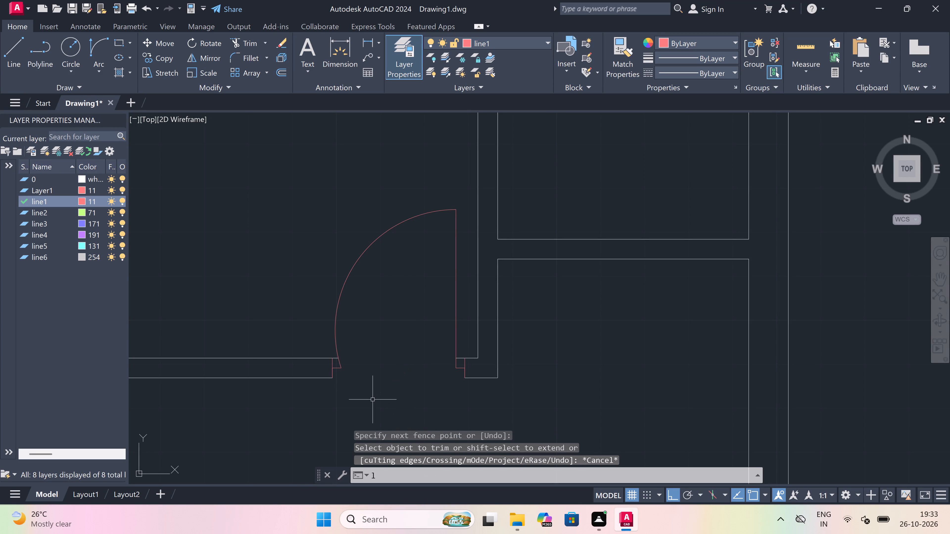
{"action": "key", "text": "space"}
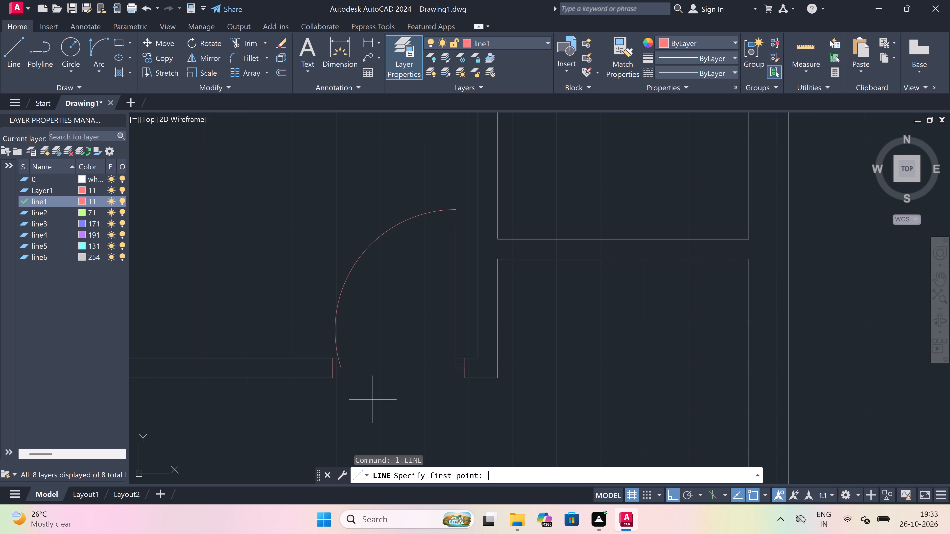
{"action": "scroll", "coordinate": [373, 400], "scroll_direction": "down", "scroll_amount": 2}
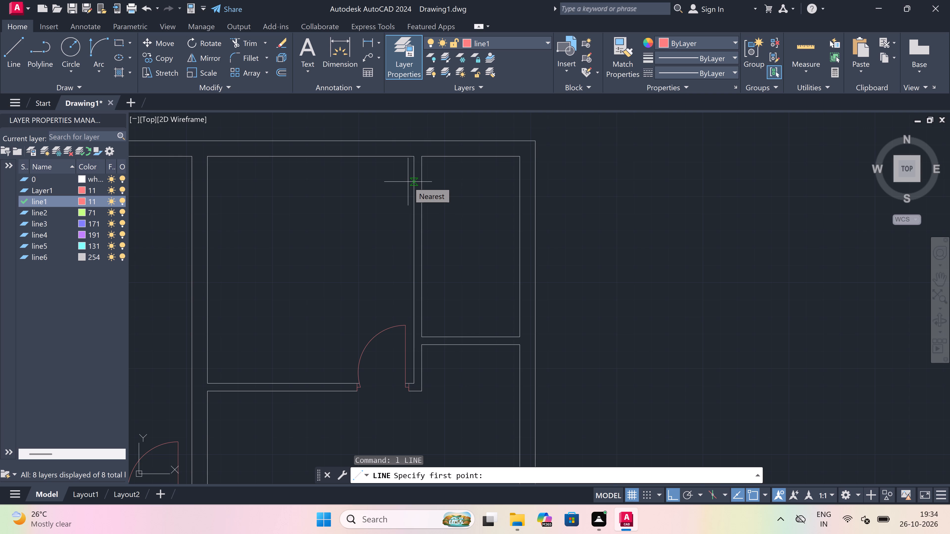
{"action": "scroll", "coordinate": [409, 181], "scroll_direction": "down", "scroll_amount": 1}
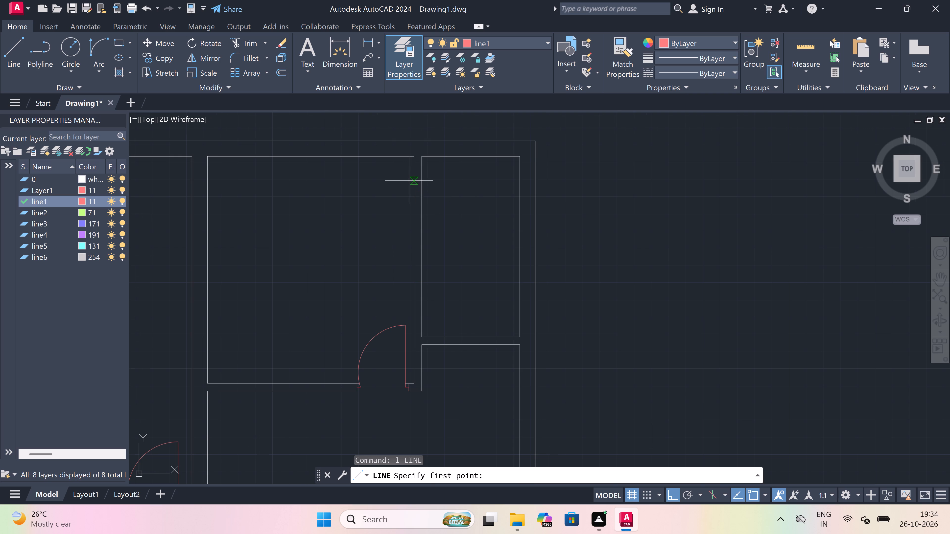
{"action": "scroll", "coordinate": [408, 175], "scroll_direction": "up", "scroll_amount": 1}
{"action": "scroll", "coordinate": [421, 197], "scroll_direction": "up", "scroll_amount": 1}
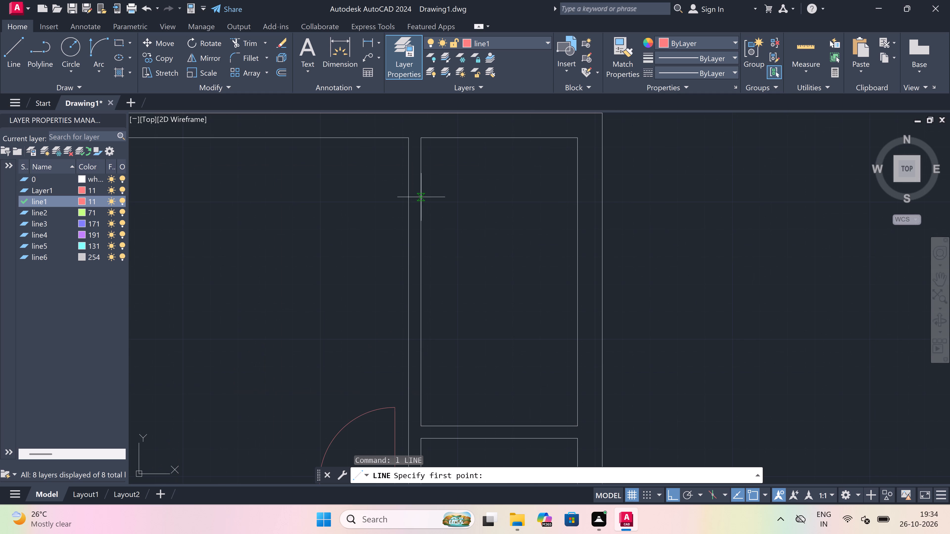
{"action": "left_click", "coordinate": [411, 246]}
{"action": "left_click", "coordinate": [425, 242]}
From this jamb's midpoint, draw a 2" return downward and a 2' door leaf rightward into the narrow room.
{"action": "left_click", "coordinate": [415, 243]}
{"action": "scroll", "coordinate": [415, 244], "scroll_direction": "up", "scroll_amount": 2}
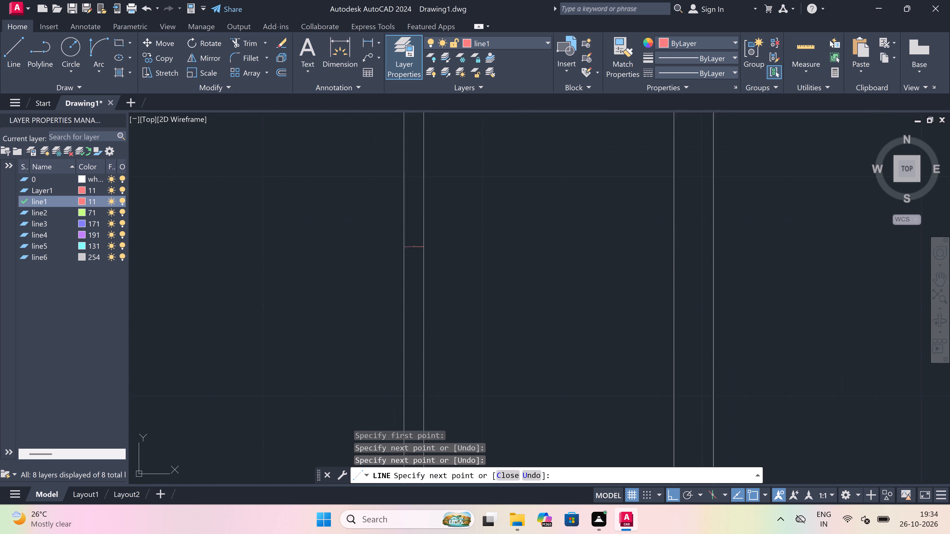
{"action": "key", "text": "2"}
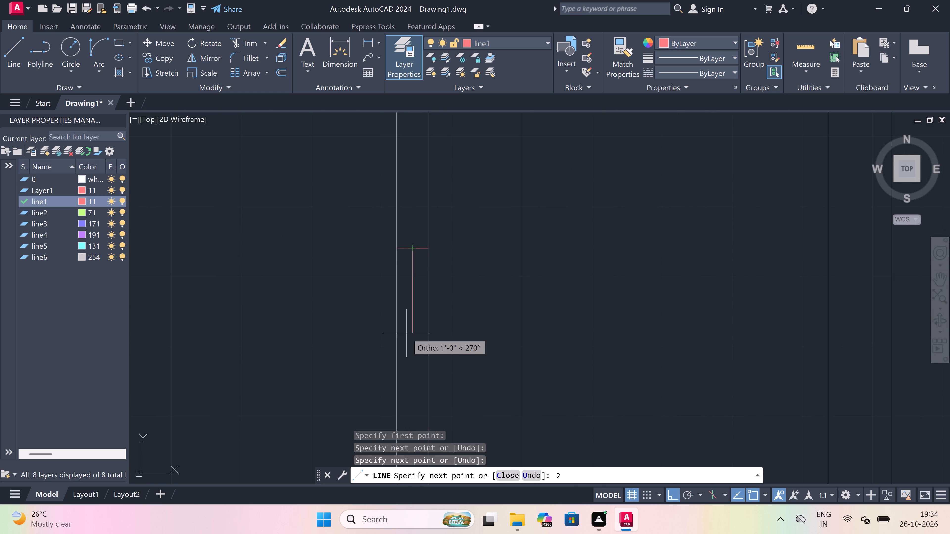
{"action": "type", "text": "\""}
{"action": "key", "text": "space"}
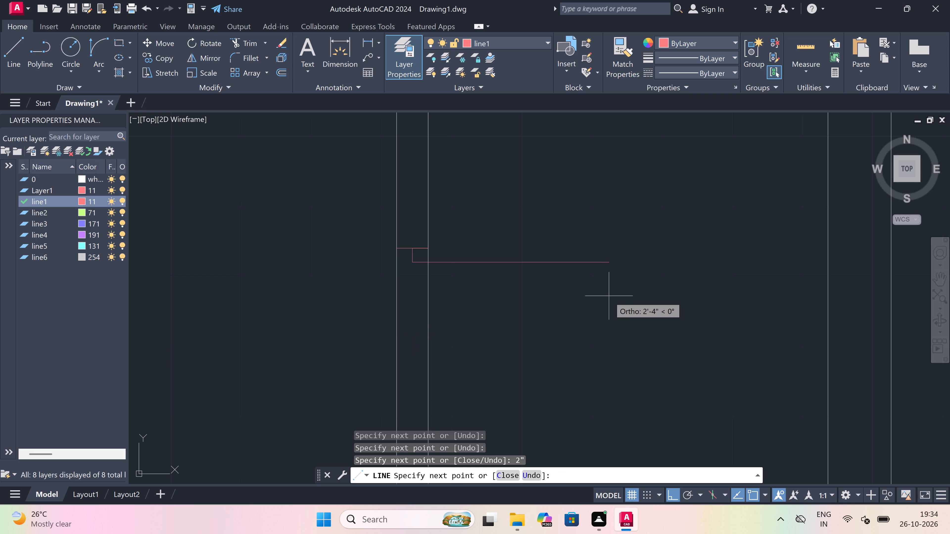
{"action": "type", "text": "2'"}
{"action": "key", "text": "space"}
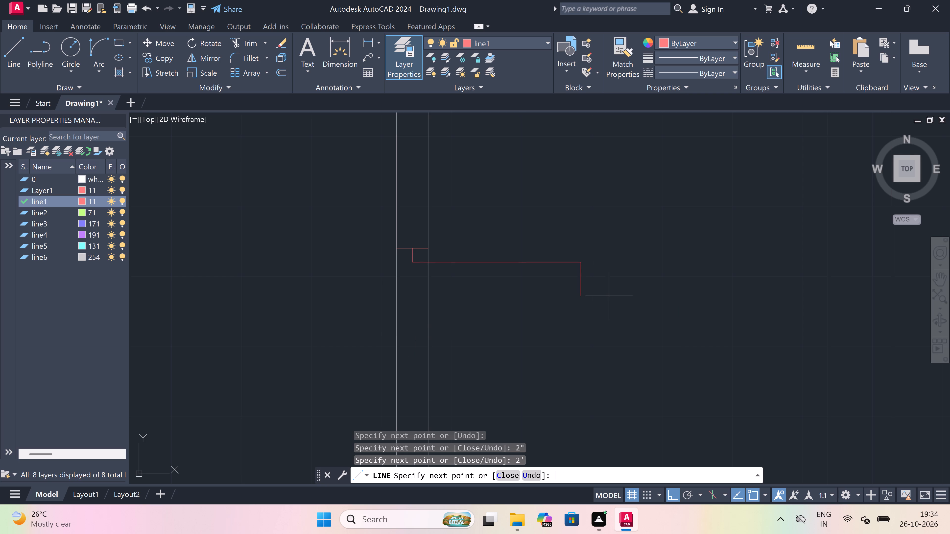
{"action": "key", "text": "Escape"}
Draw the opposite jamb line across the same vertical wall, below the leaf, with a 2" return upward from its midpoint.
{"action": "key", "text": "space"}
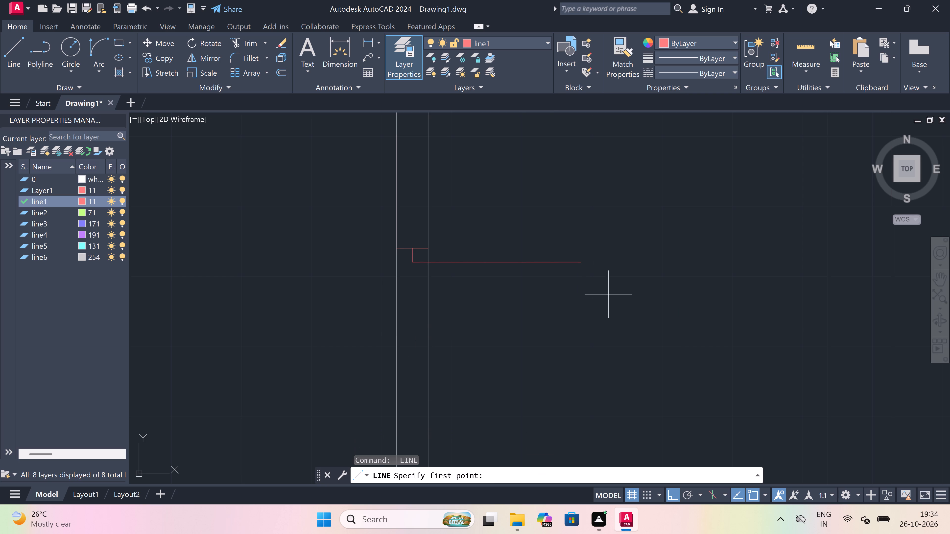
{"action": "scroll", "coordinate": [451, 282], "scroll_direction": "down", "scroll_amount": 3}
{"action": "scroll", "coordinate": [451, 282], "scroll_direction": "up", "scroll_amount": 2}
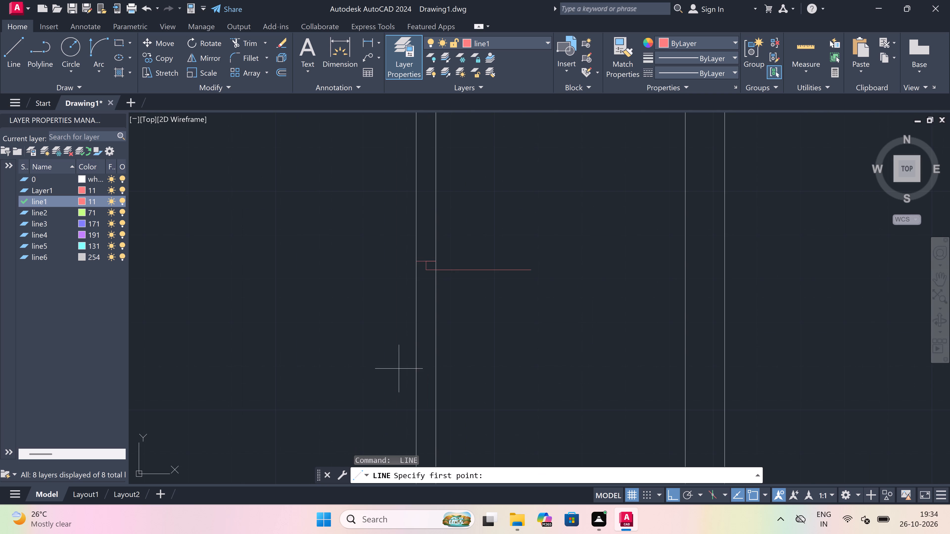
{"action": "left_click", "coordinate": [416, 356]}
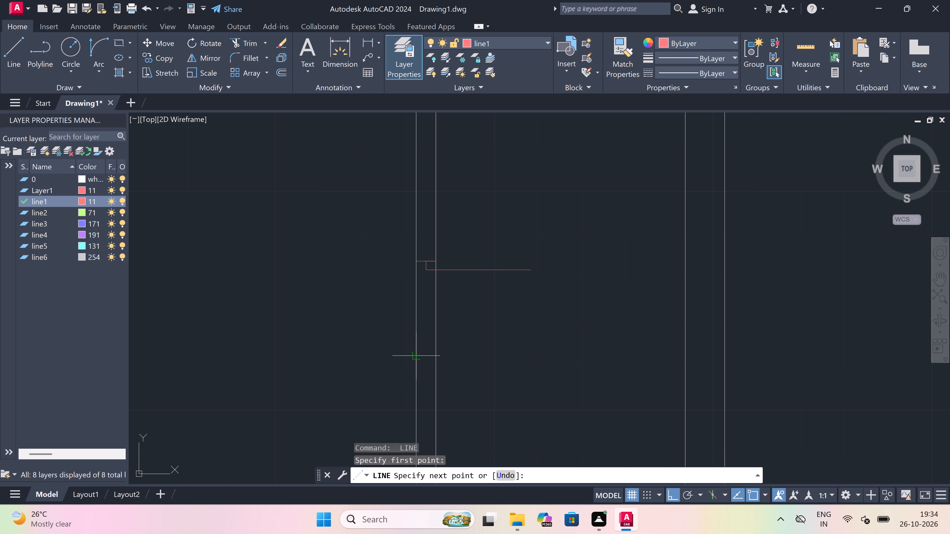
{"action": "left_click", "coordinate": [433, 355]}
{"action": "left_click", "coordinate": [429, 353]}
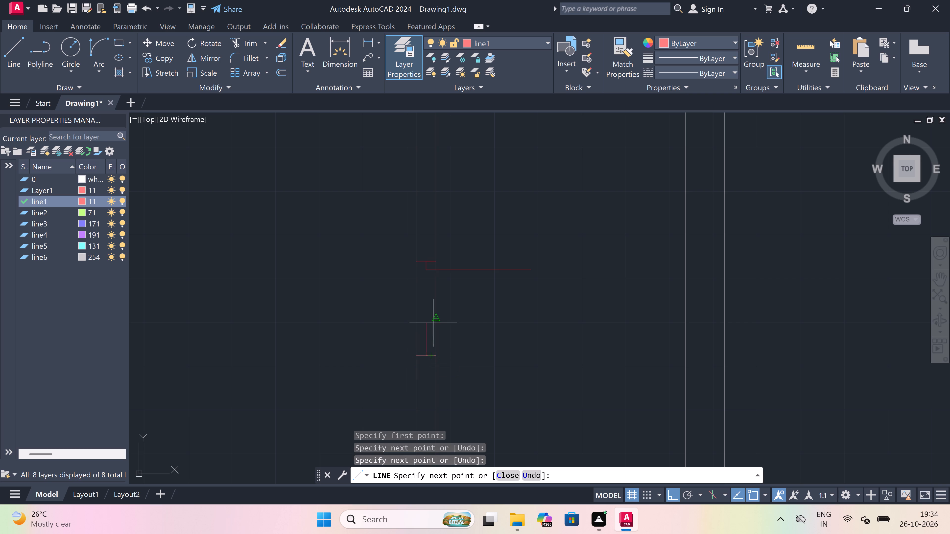
{"action": "key", "text": "2"}
{"action": "type", "text": "\""}
{"action": "key", "text": "space"}
{"action": "key", "text": "Escape"}
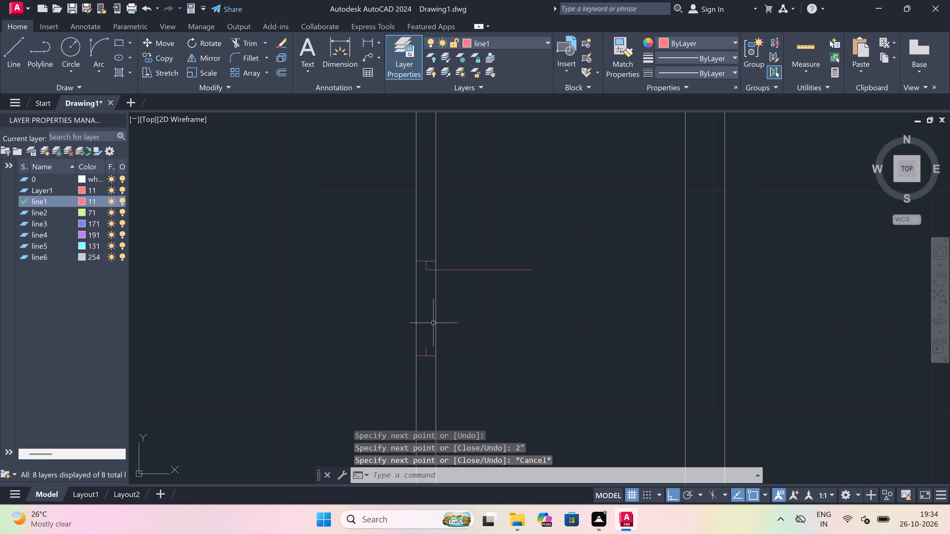
Draw the door swing as a start-end-direction arc from the leaf's free end to the tip of the lower jamb's return.
{"action": "left_click_drag", "start_coordinate": [102, 43], "coordinate": [125, 57]}
{"action": "left_click", "coordinate": [108, 47]}
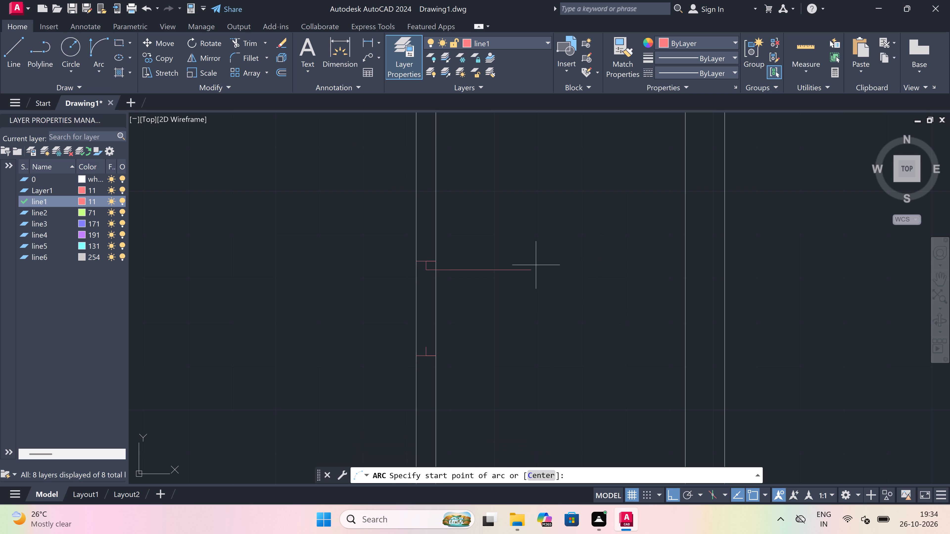
{"action": "left_click_drag", "start_coordinate": [529, 272], "coordinate": [523, 280]}
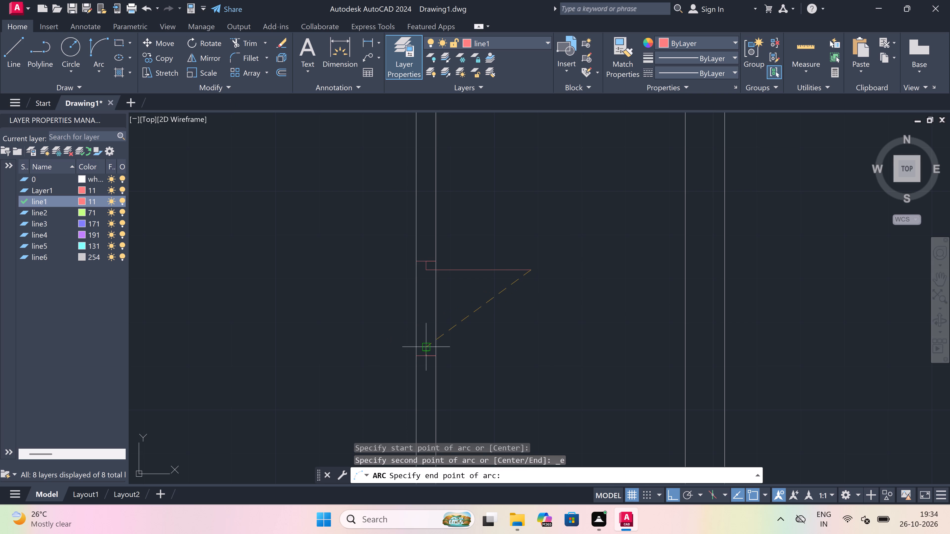
{"action": "left_click_drag", "start_coordinate": [425, 343], "coordinate": [433, 342]}
{"action": "left_click", "coordinate": [594, 359]}
Trim both lines of the vertical wall between the two jambs to clear the narrow room's door opening.
{"action": "type", "text": "tr"}
{"action": "key", "text": "space"}
{"action": "left_click", "coordinate": [449, 311]}
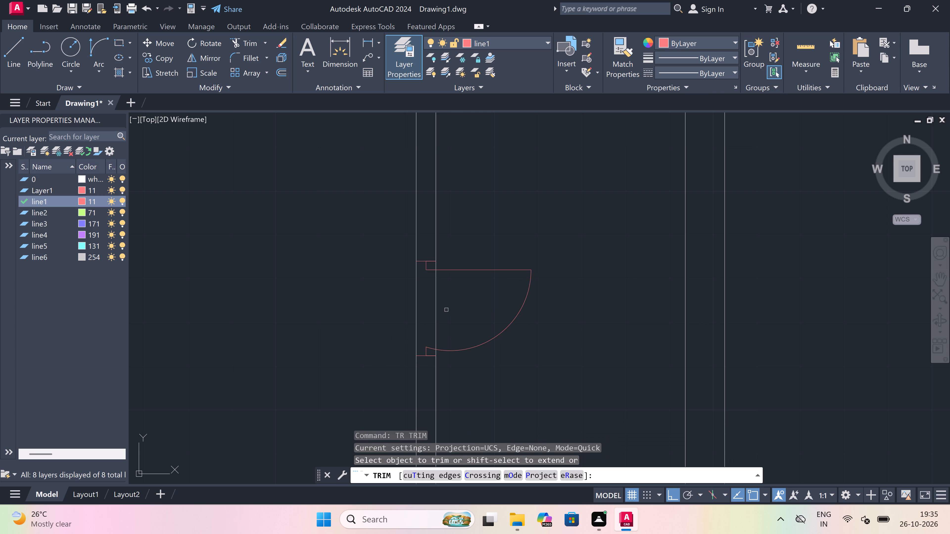
{"action": "left_click", "coordinate": [386, 322]}
{"action": "left_click", "coordinate": [460, 306]}
{"action": "key", "text": "Escape"}
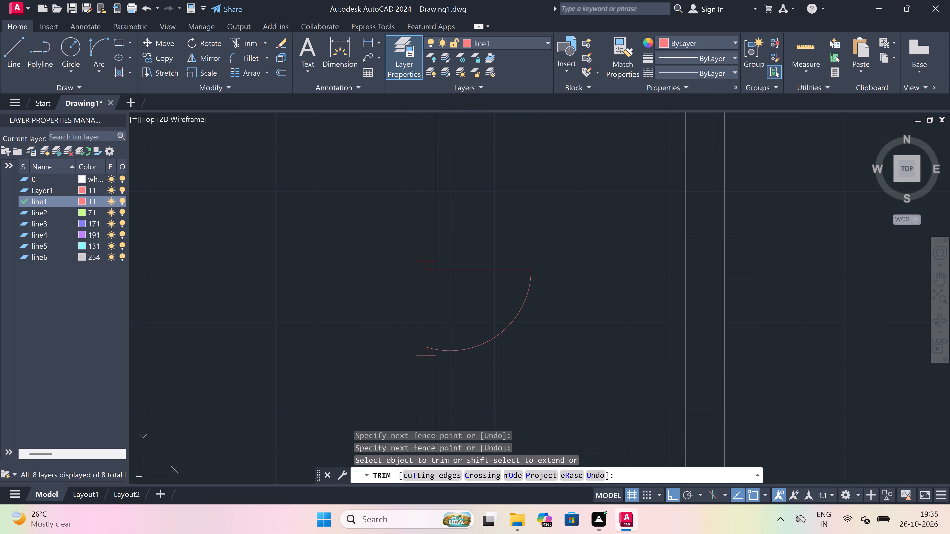
Draw a jamb line across the left wall of the room below, just above its lower-left inside corner.
{"action": "scroll", "coordinate": [460, 306], "scroll_direction": "down", "scroll_amount": 3}
{"action": "scroll", "coordinate": [460, 306], "scroll_direction": "up", "scroll_amount": 3}
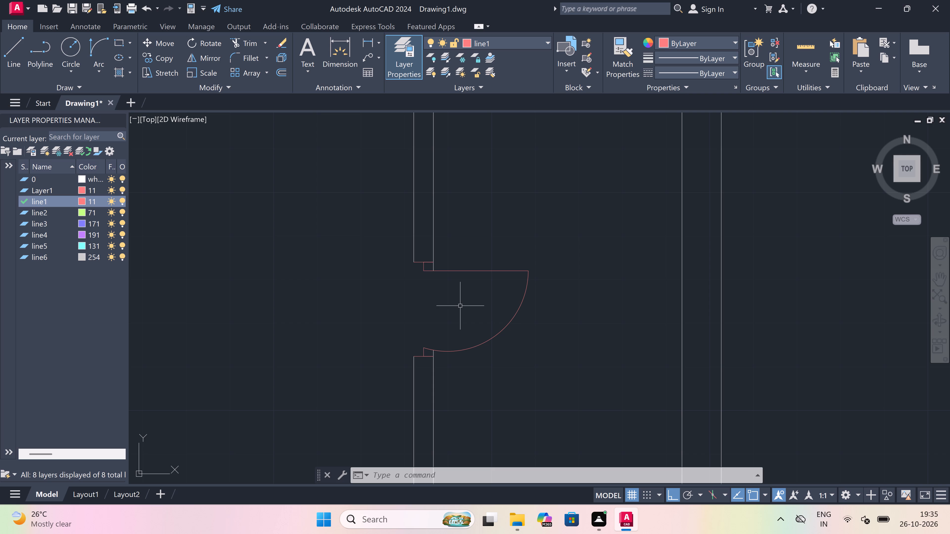
{"action": "scroll", "coordinate": [460, 306], "scroll_direction": "down", "scroll_amount": 4}
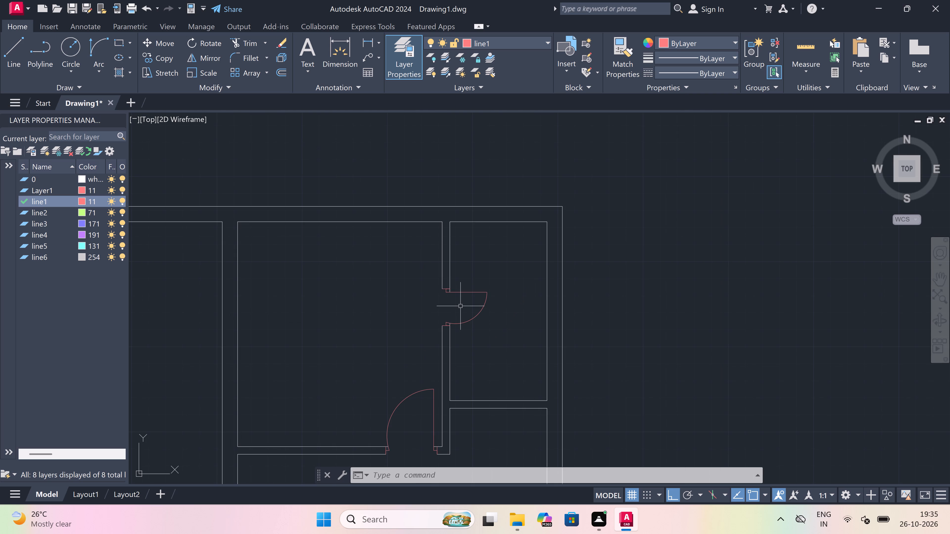
{"action": "scroll", "coordinate": [460, 306], "scroll_direction": "down", "scroll_amount": 4}
{"action": "scroll", "coordinate": [475, 298], "scroll_direction": "up", "scroll_amount": 3}
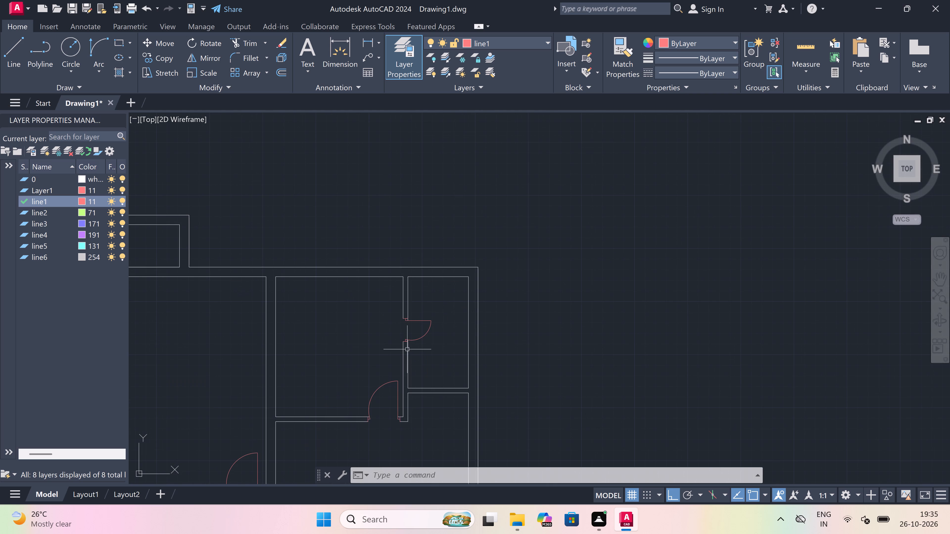
{"action": "scroll", "coordinate": [408, 348], "scroll_direction": "down", "scroll_amount": 3}
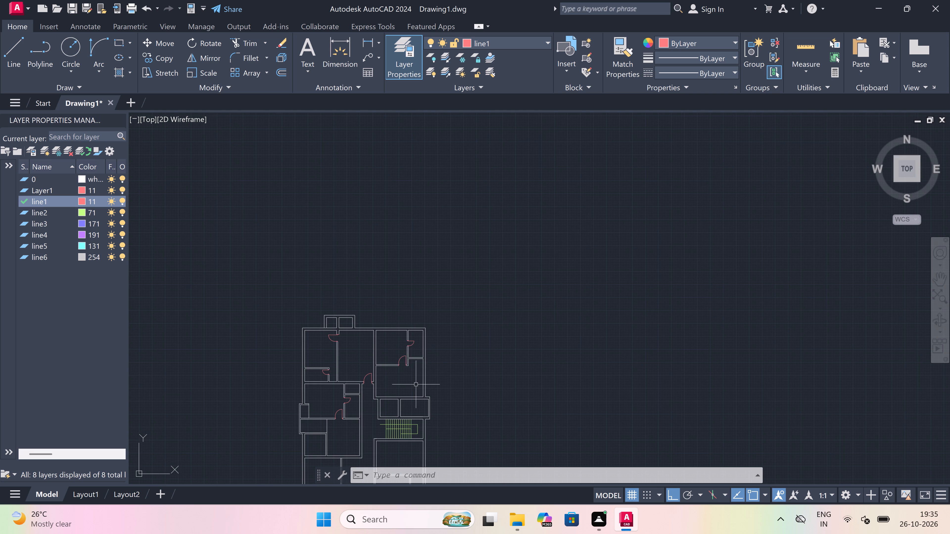
{"action": "scroll", "coordinate": [414, 402], "scroll_direction": "up", "scroll_amount": 2}
{"action": "type", "text": "l"}
{"action": "key", "text": "space"}
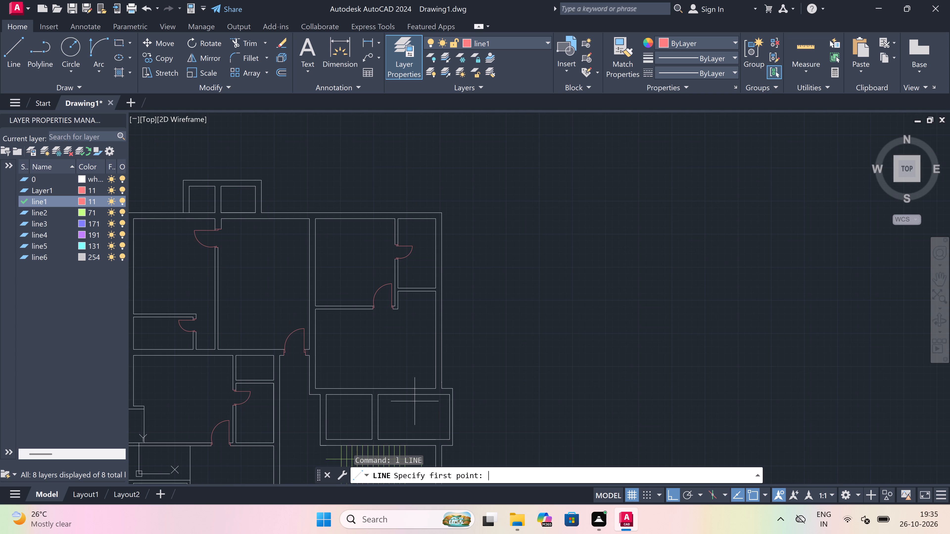
{"action": "scroll", "coordinate": [409, 378], "scroll_direction": "down", "scroll_amount": 3}
{"action": "scroll", "coordinate": [401, 386], "scroll_direction": "up", "scroll_amount": 3}
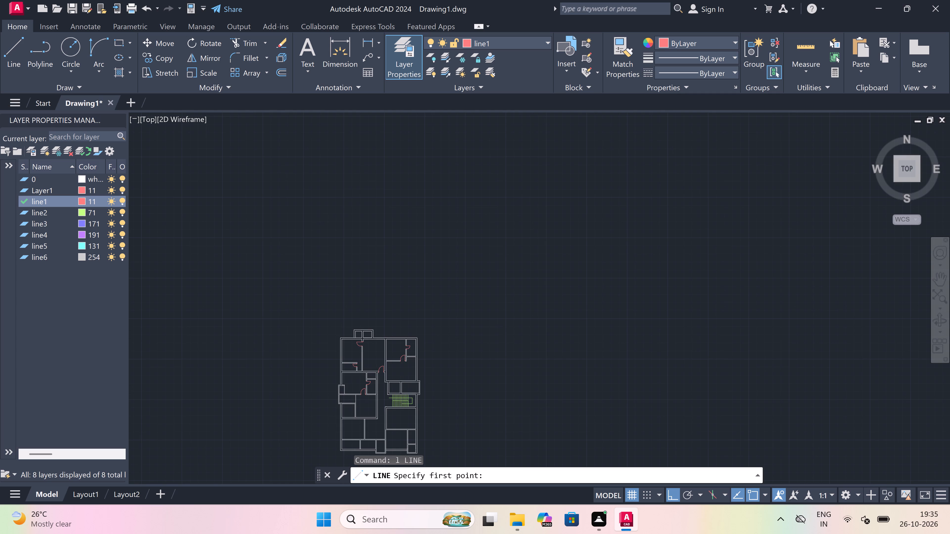
{"action": "scroll", "coordinate": [390, 363], "scroll_direction": "up", "scroll_amount": 1}
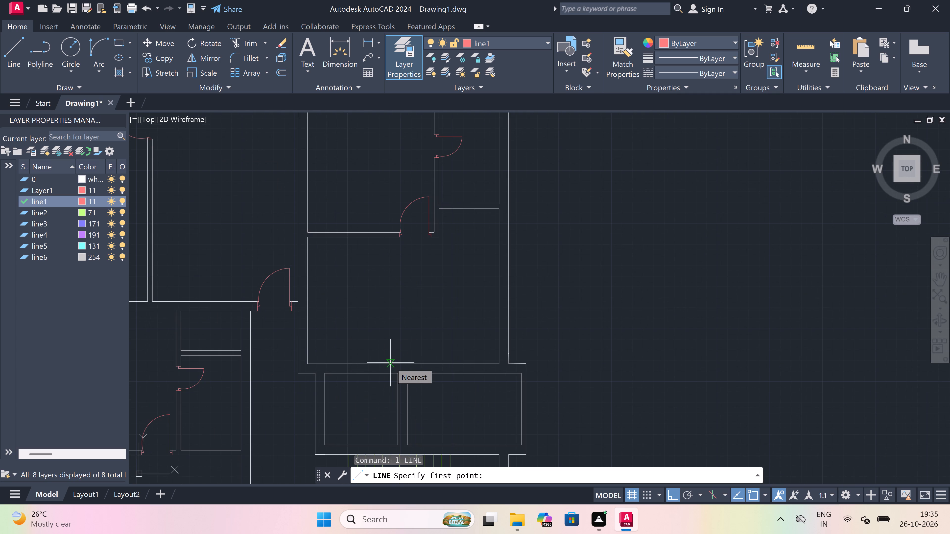
{"action": "scroll", "coordinate": [390, 363], "scroll_direction": "down", "scroll_amount": 1}
{"action": "scroll", "coordinate": [283, 360], "scroll_direction": "up", "scroll_amount": 1}
{"action": "scroll", "coordinate": [366, 354], "scroll_direction": "up", "scroll_amount": 3}
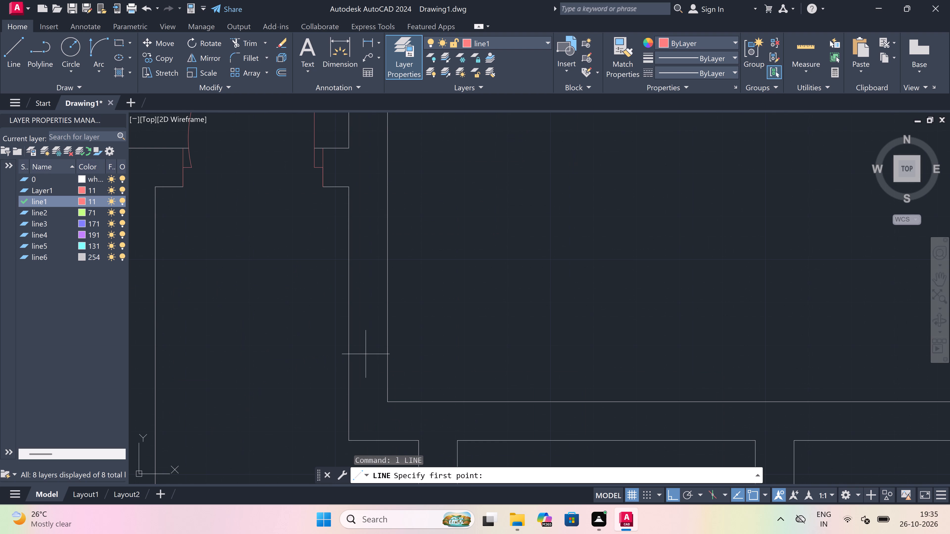
{"action": "left_click_drag", "start_coordinate": [348, 386], "coordinate": [363, 383]}
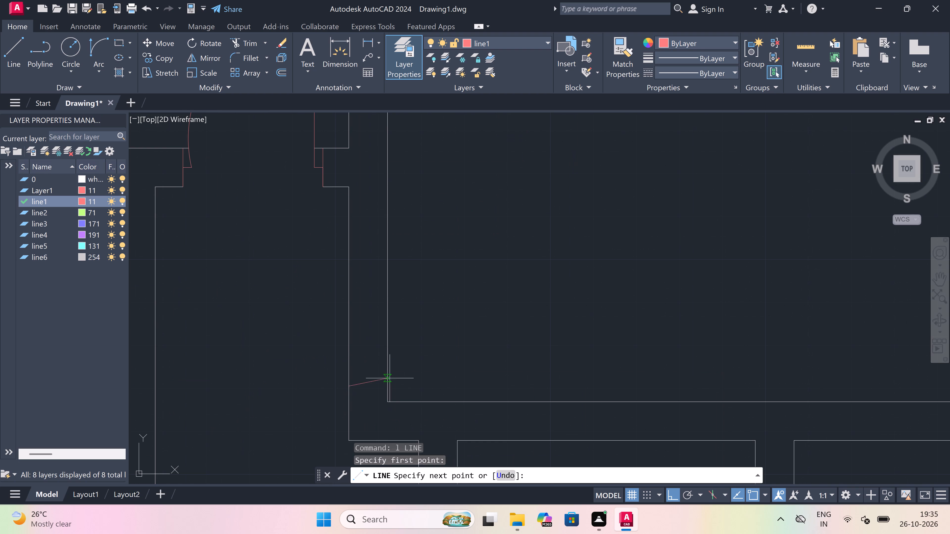
{"action": "left_click", "coordinate": [387, 384]}
From this jamb's midpoint, draw a 2" return upward and a 3' door leaf rightward into the room.
{"action": "left_click_drag", "start_coordinate": [369, 385], "coordinate": [369, 380]}
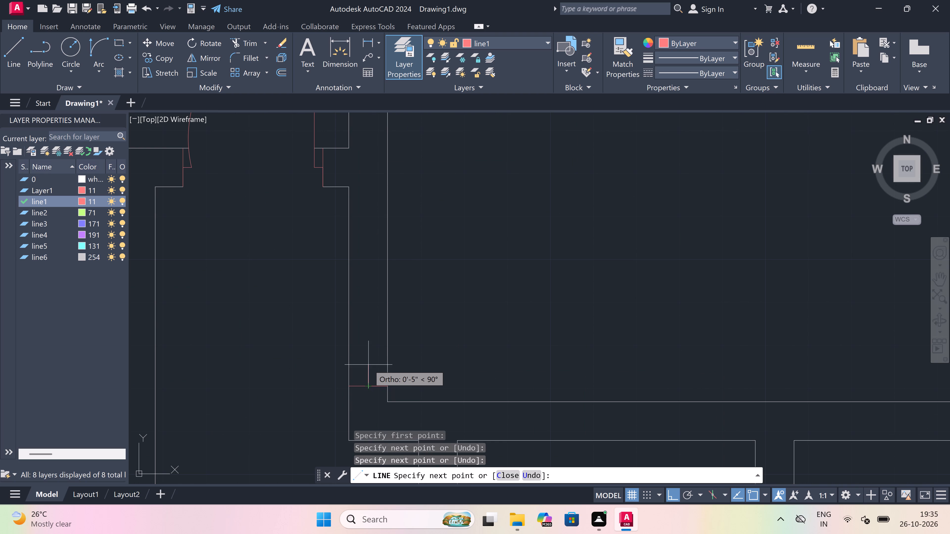
{"action": "key", "text": "2"}
{"action": "type", "text": "\""}
{"action": "key", "text": "space"}
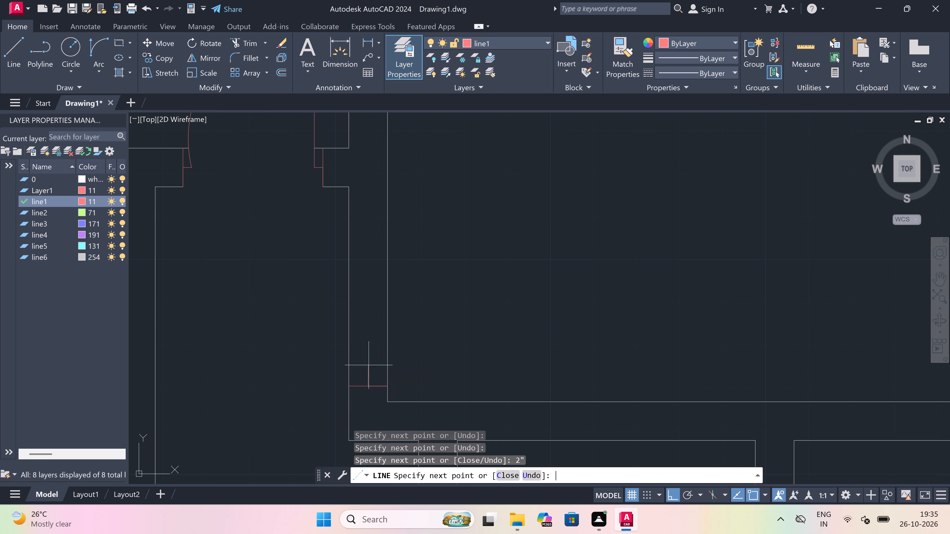
{"action": "type", "text": "3'"}
{"action": "key", "text": "space"}
{"action": "key", "text": "Escape"}
Draw the opening's upper jamb line across the left wall above the 3' leaf, with a 2" return downward from its midpoint.
{"action": "key", "text": "space"}
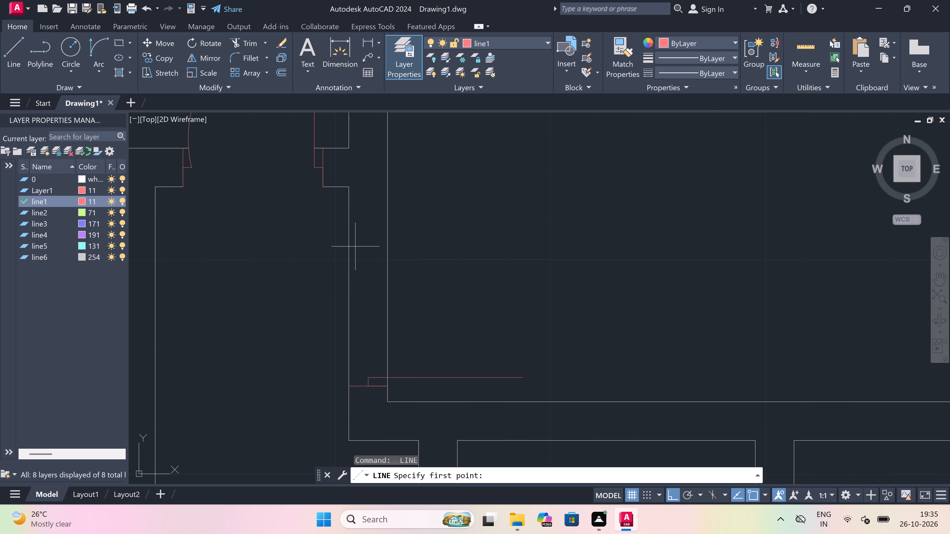
{"action": "left_click", "coordinate": [352, 256]}
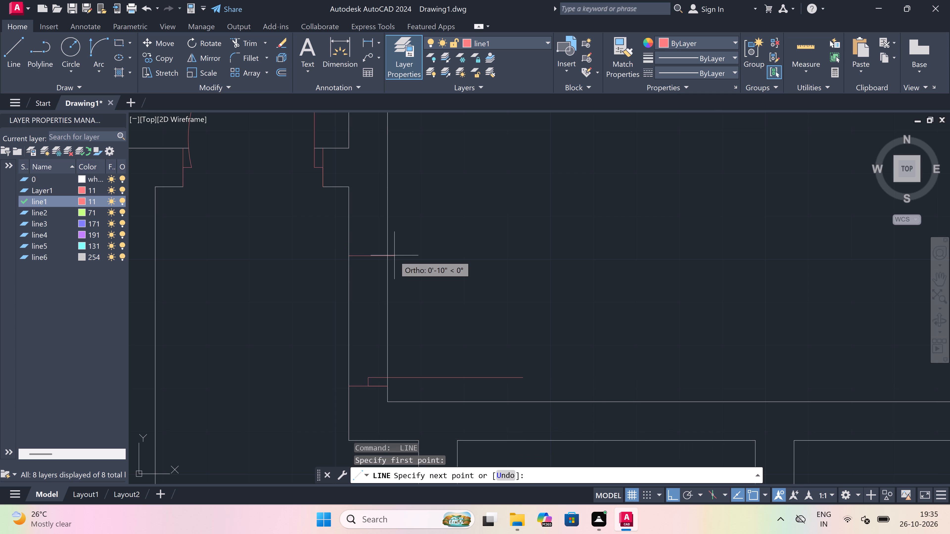
{"action": "left_click_drag", "start_coordinate": [388, 256], "coordinate": [378, 258]}
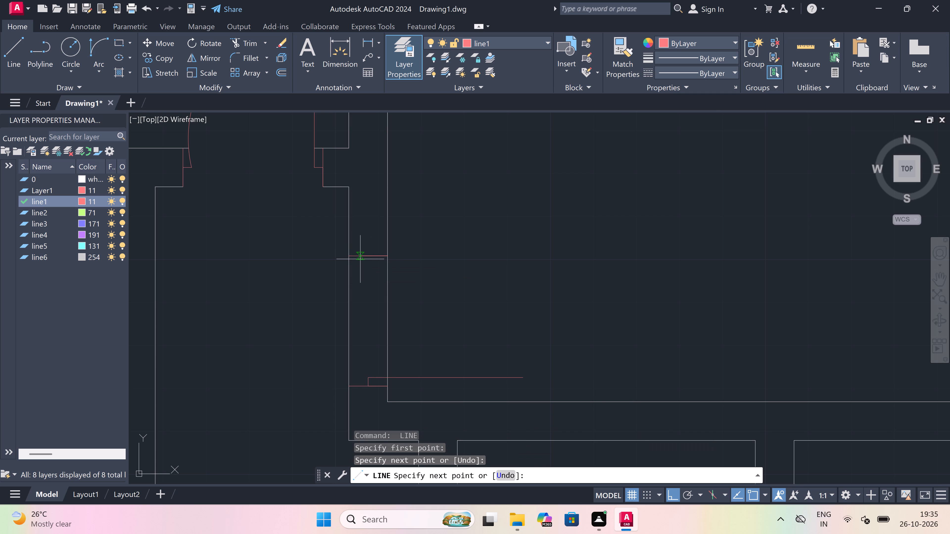
{"action": "left_click_drag", "start_coordinate": [366, 258], "coordinate": [368, 271]}
{"action": "key", "text": "2"}
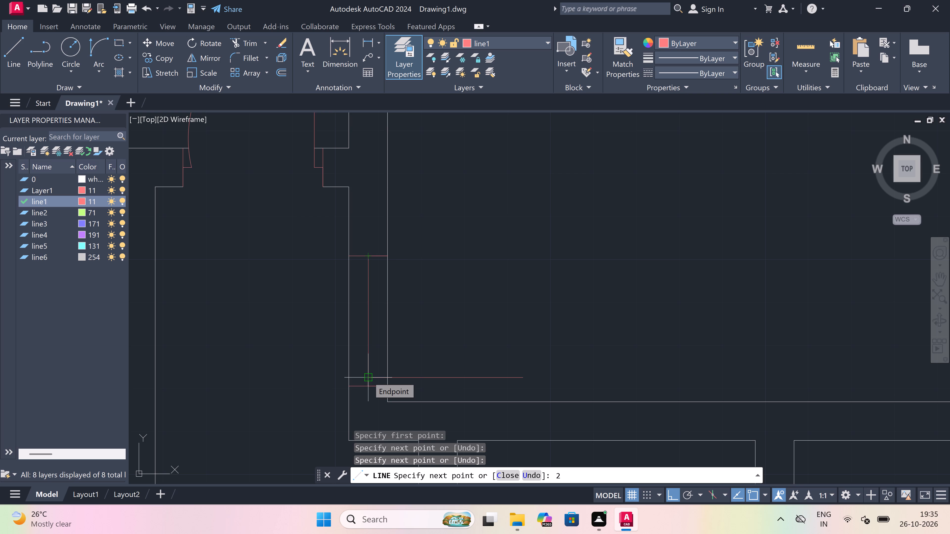
{"action": "type", "text": "\""}
{"action": "key", "text": "space"}
{"action": "key", "text": "Escape"}
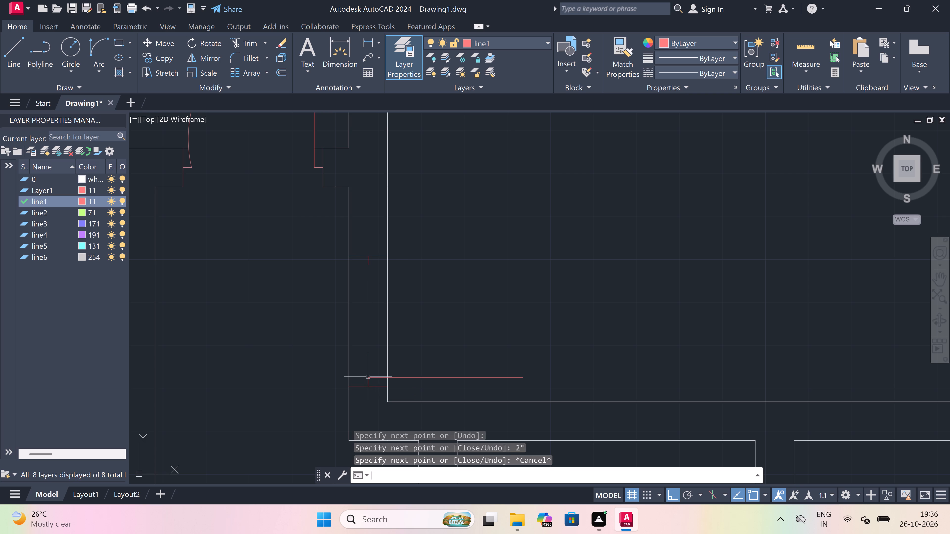
Draw the door swing as a start-end-direction arc from the 3' leaf's free end to the tip of the upper jamb's return.
{"action": "left_click_drag", "start_coordinate": [98, 48], "coordinate": [121, 58]}
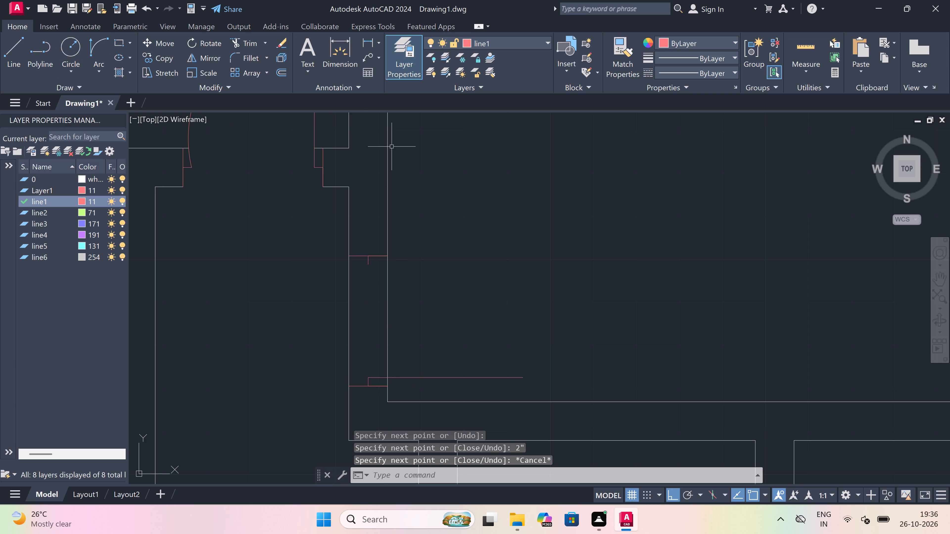
{"action": "left_click_drag", "start_coordinate": [101, 42], "coordinate": [124, 49]}
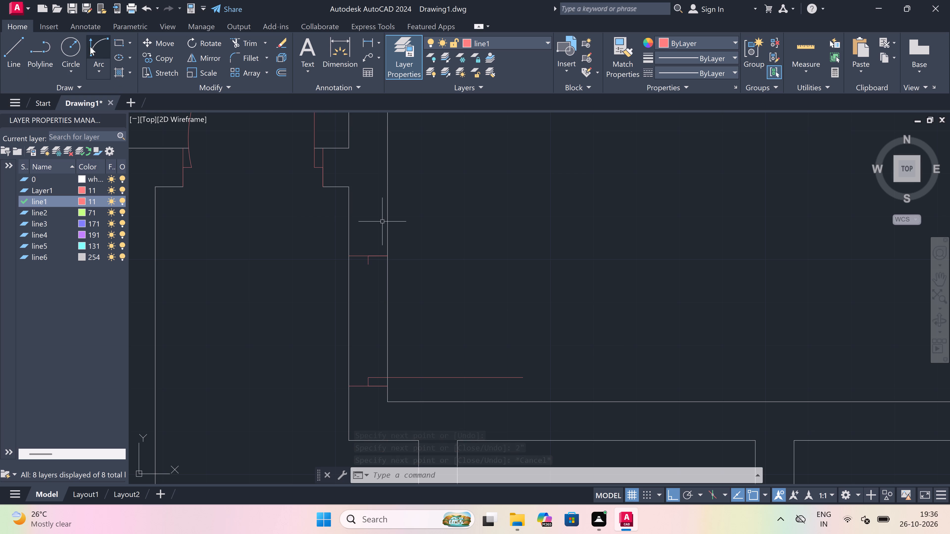
{"action": "left_click_drag", "start_coordinate": [94, 45], "coordinate": [102, 51]}
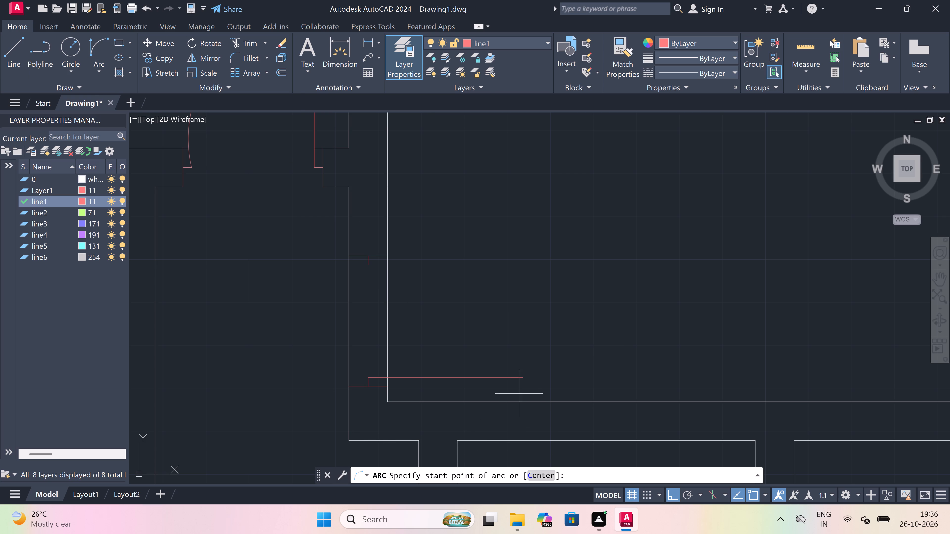
{"action": "left_click_drag", "start_coordinate": [520, 378], "coordinate": [517, 373]}
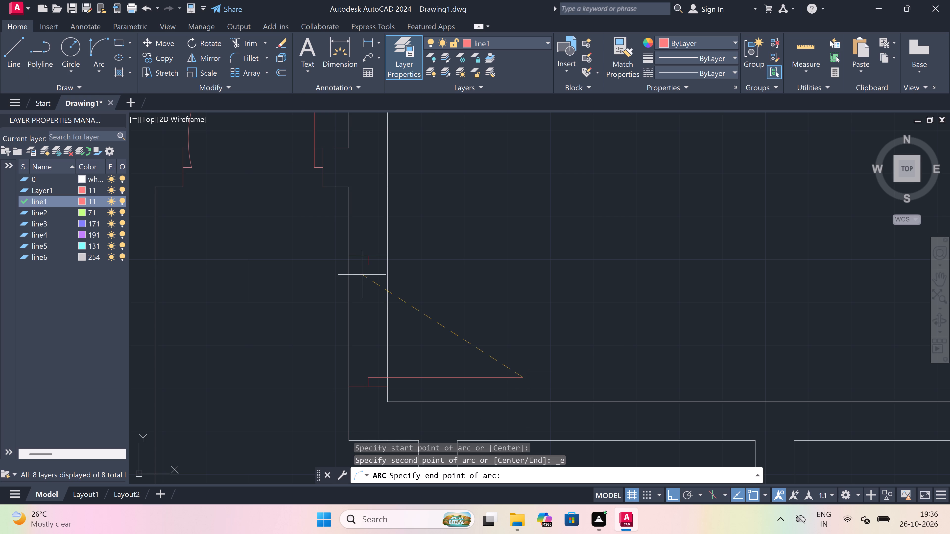
{"action": "left_click_drag", "start_coordinate": [372, 265], "coordinate": [398, 260]}
{"action": "left_click", "coordinate": [487, 249]}
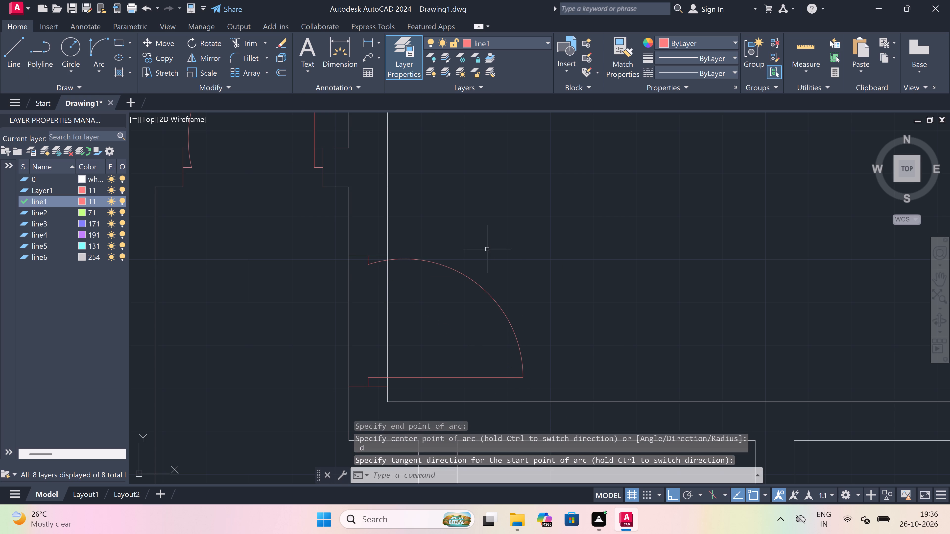
Trim both lines of the left wall between the two jambs to clear the door opening.
{"action": "type", "text": "tr"}
{"action": "key", "text": "space"}
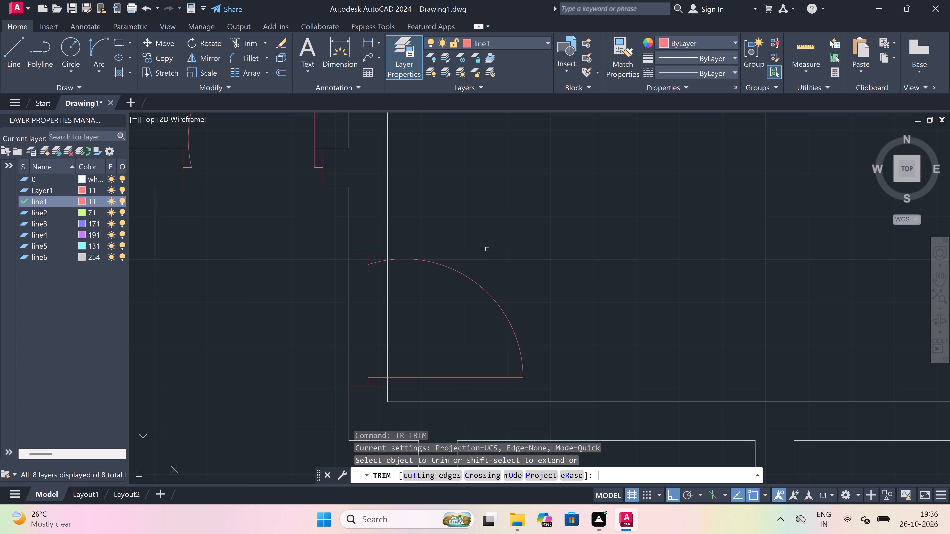
{"action": "left_click", "coordinate": [432, 297]}
{"action": "left_click", "coordinate": [299, 316]}
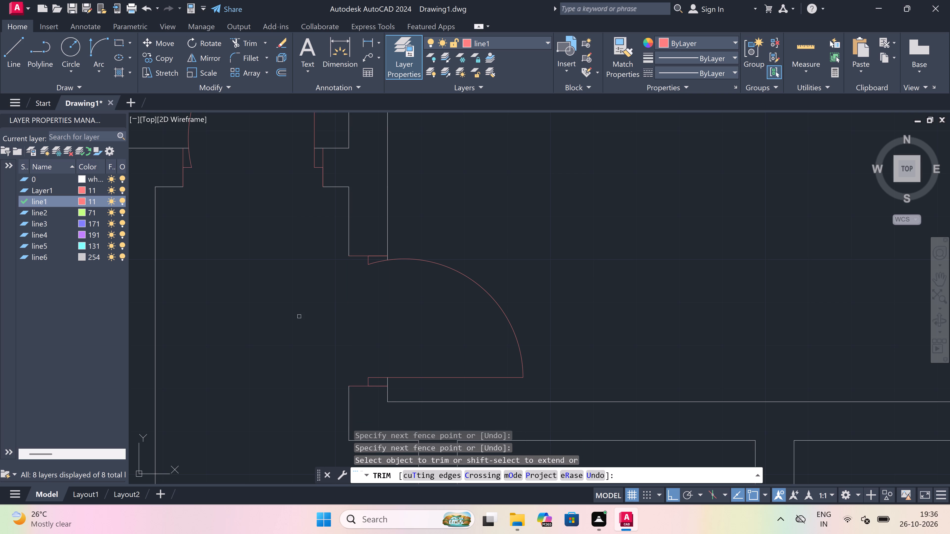
{"action": "key", "text": "Escape"}
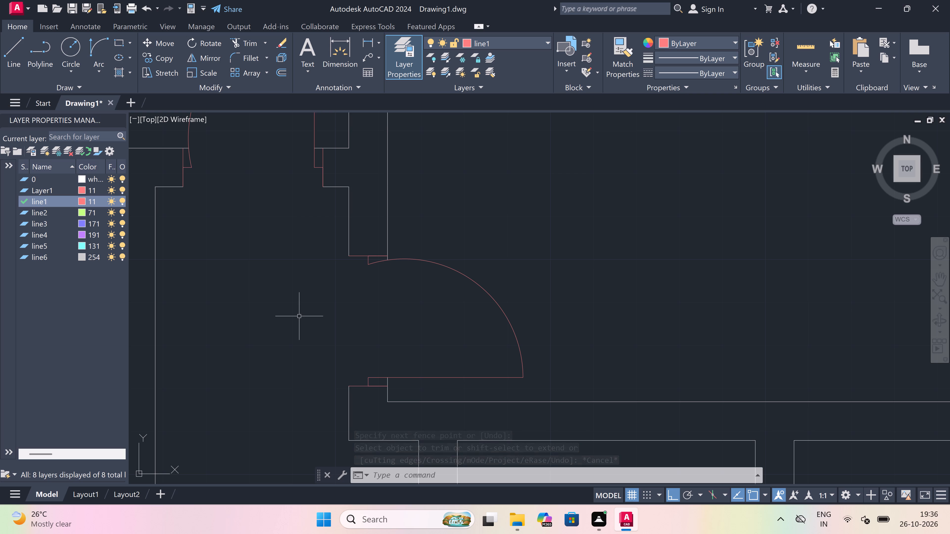
Draw a jamb line across the top wall of the wider room above the staircase, just right of its upper-left inside corner.
{"action": "scroll", "coordinate": [299, 315], "scroll_direction": "down", "scroll_amount": 3}
{"action": "scroll", "coordinate": [398, 288], "scroll_direction": "down", "scroll_amount": 2}
{"action": "scroll", "coordinate": [392, 303], "scroll_direction": "up", "scroll_amount": 2}
{"action": "scroll", "coordinate": [392, 302], "scroll_direction": "down", "scroll_amount": 1}
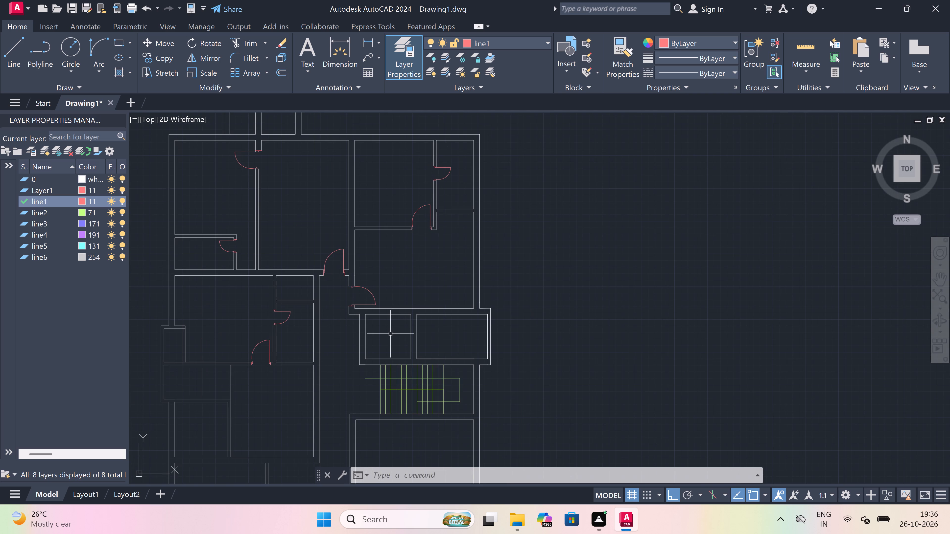
{"action": "scroll", "coordinate": [390, 333], "scroll_direction": "down", "scroll_amount": 2}
{"action": "scroll", "coordinate": [390, 333], "scroll_direction": "up", "scroll_amount": 3}
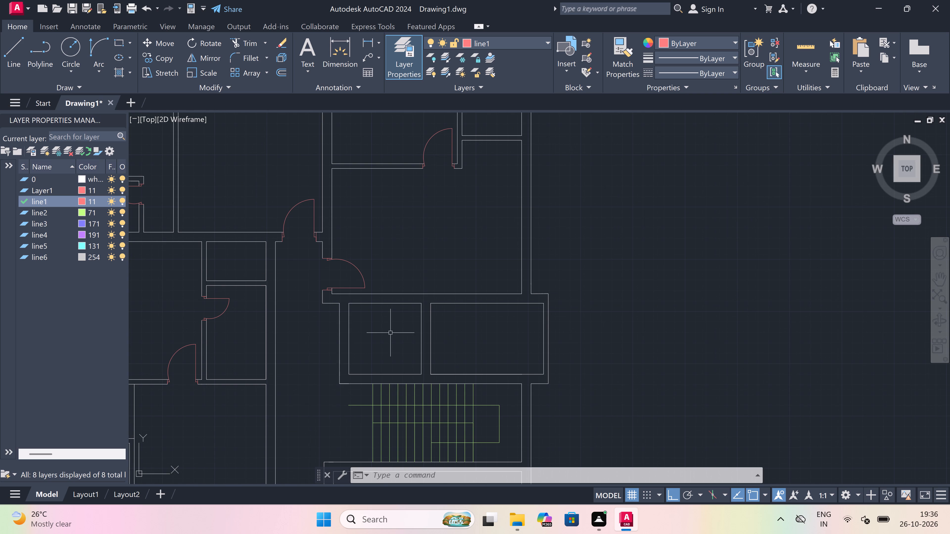
{"action": "type", "text": "l"}
{"action": "key", "text": "space"}
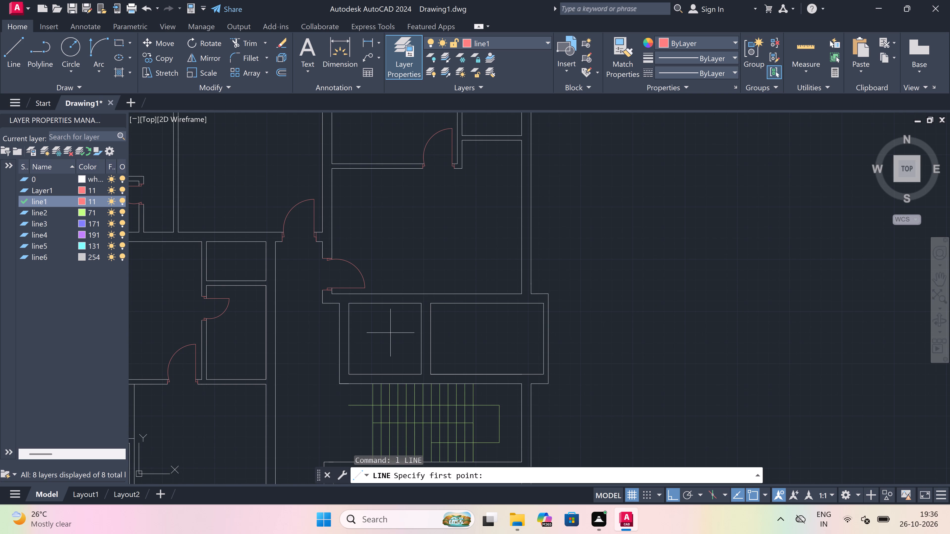
{"action": "scroll", "coordinate": [432, 293], "scroll_direction": "up", "scroll_amount": 2}
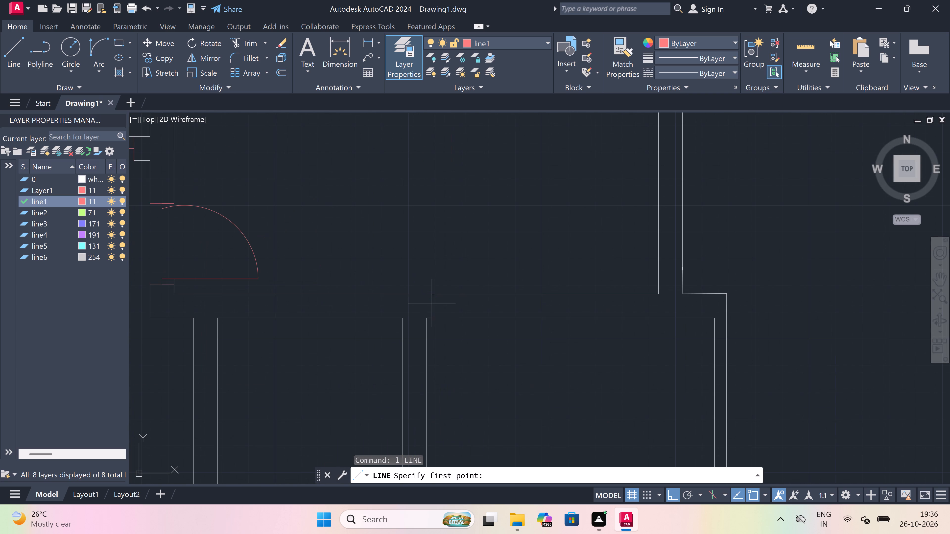
{"action": "left_click", "coordinate": [446, 319]}
{"action": "left_click", "coordinate": [447, 296]}
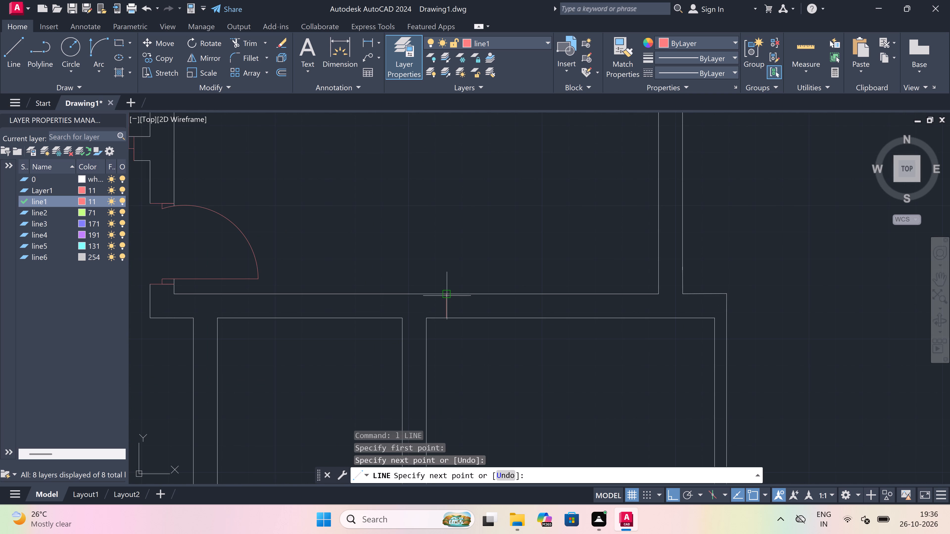
From this jamb's midpoint, draw a 2" return rightward and a 2' door leaf downward into the room.
{"action": "scroll", "coordinate": [447, 308], "scroll_direction": "up", "scroll_amount": 2}
{"action": "left_click_drag", "start_coordinate": [447, 301], "coordinate": [463, 303]}
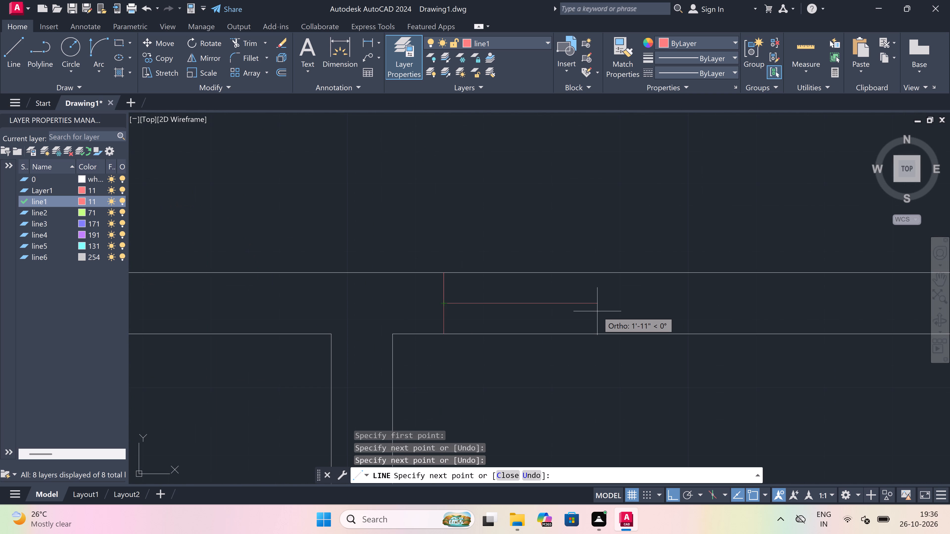
{"action": "key", "text": "2"}
{"action": "type", "text": "\""}
{"action": "key", "text": "space"}
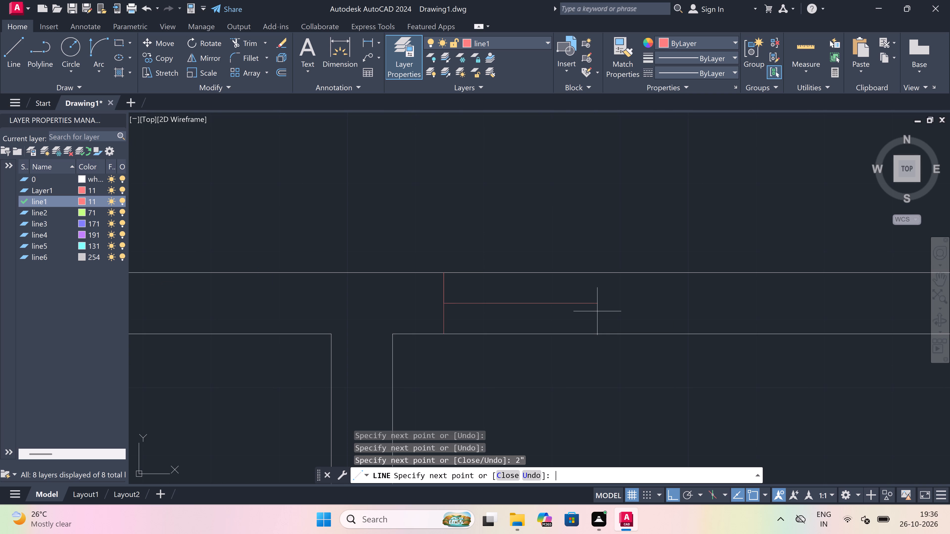
{"action": "scroll", "coordinate": [594, 305], "scroll_direction": "down", "scroll_amount": 3}
{"action": "scroll", "coordinate": [571, 344], "scroll_direction": "up", "scroll_amount": 3}
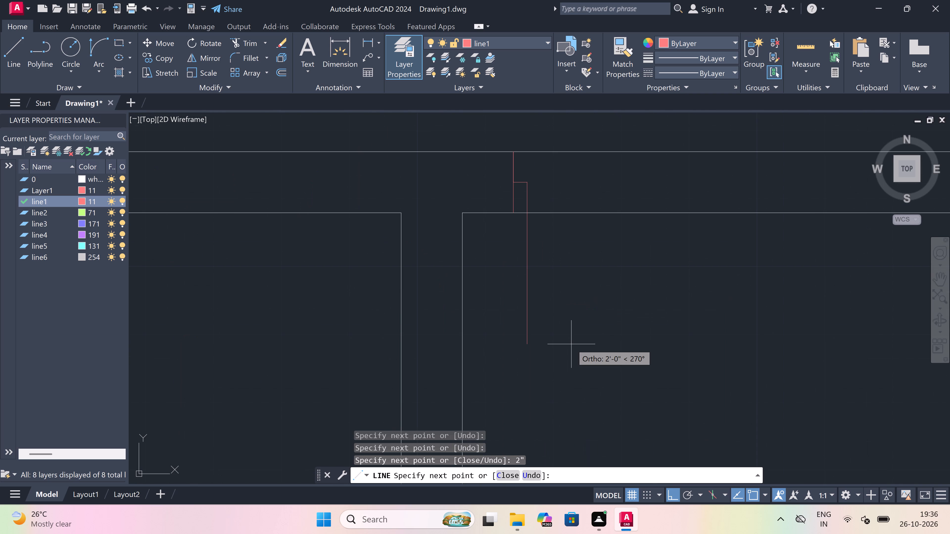
{"action": "type", "text": "2'"}
{"action": "key", "text": "space"}
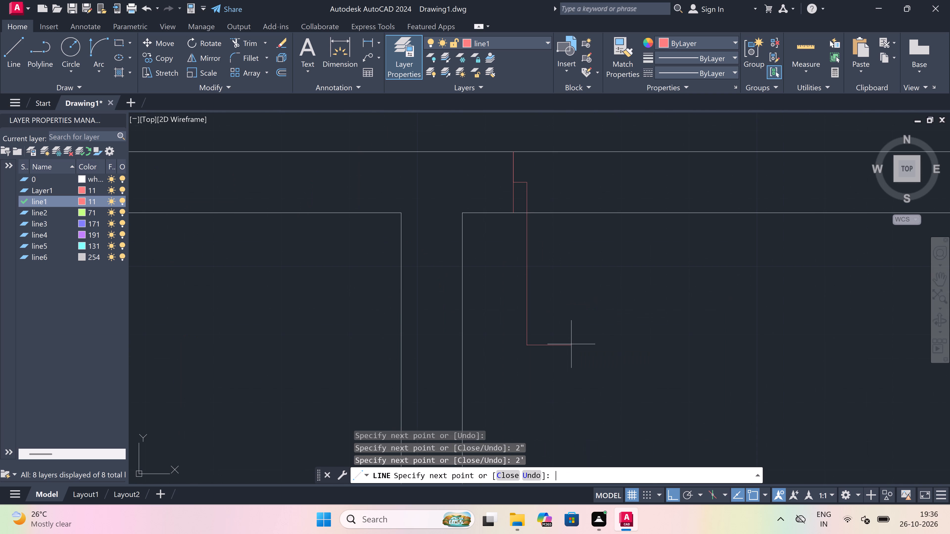
{"action": "key", "text": "Escape"}
Draw the opposite jamb line across the same top wall, right of the leaf, with a 2" return leftward from its midpoint.
{"action": "key", "text": "space"}
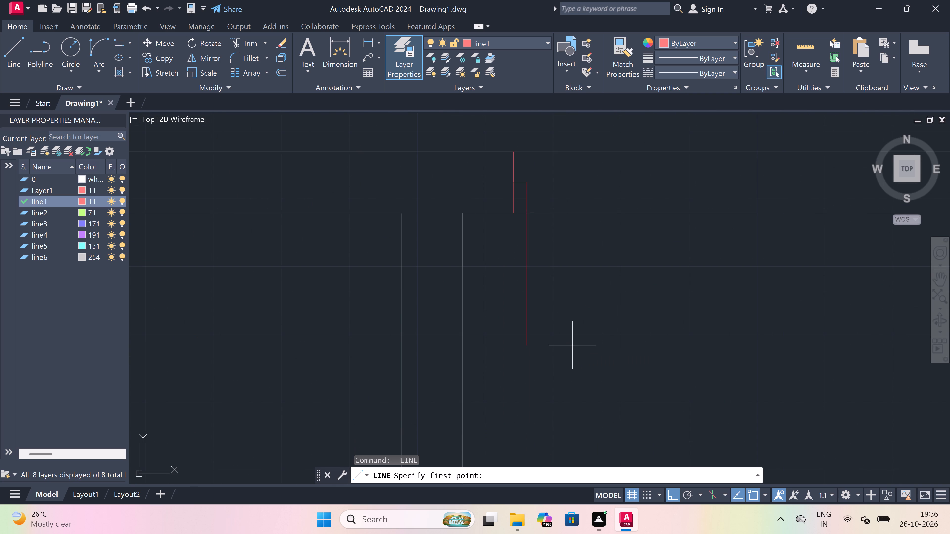
{"action": "scroll", "coordinate": [482, 378], "scroll_direction": "down", "scroll_amount": 3}
{"action": "scroll", "coordinate": [505, 350], "scroll_direction": "up", "scroll_amount": 2}
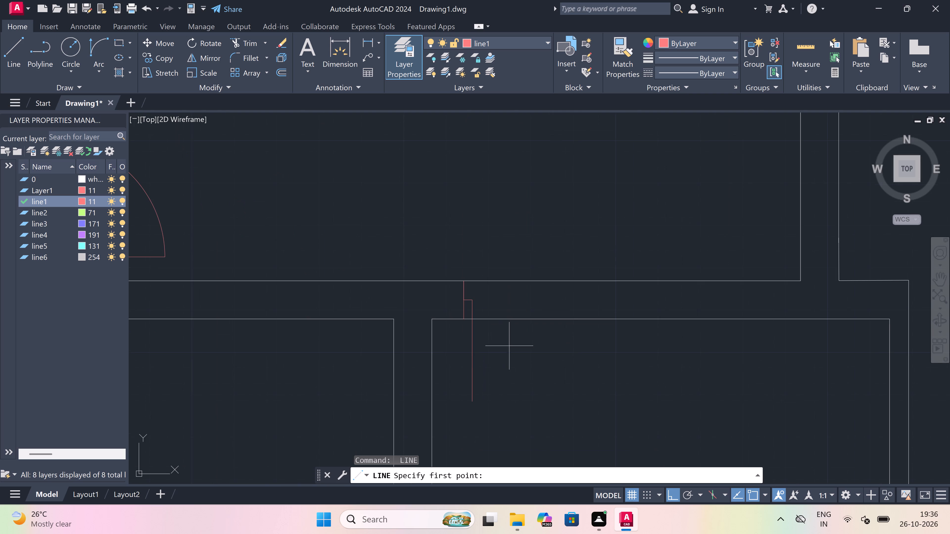
{"action": "left_click", "coordinate": [556, 318]}
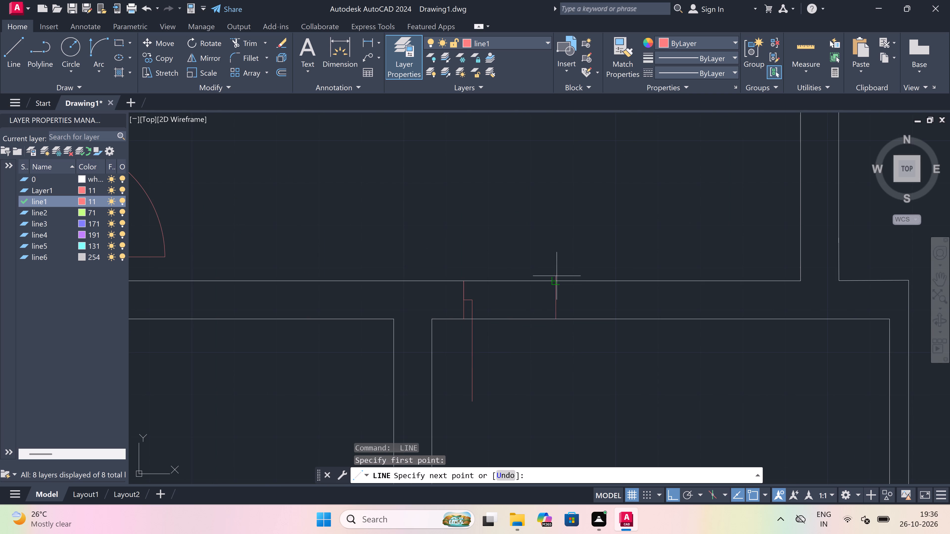
{"action": "left_click", "coordinate": [558, 280]}
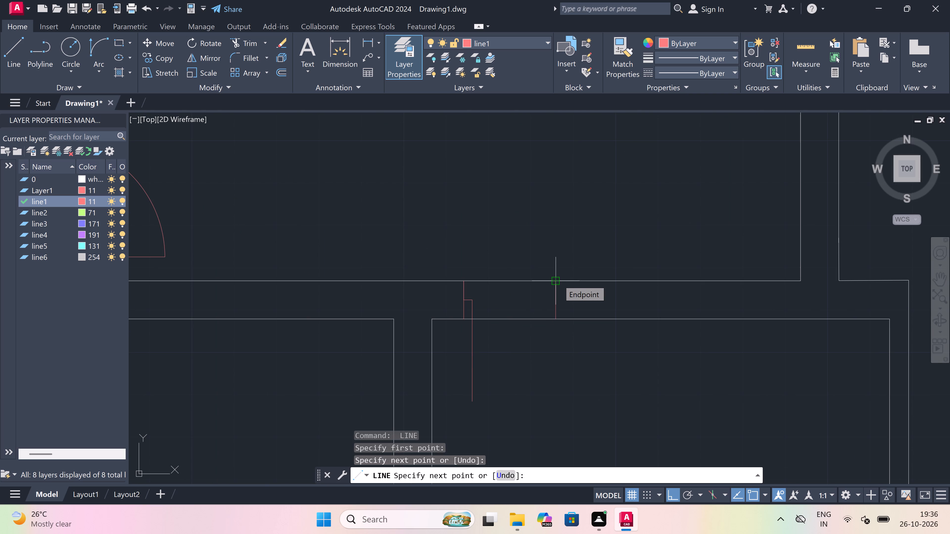
{"action": "left_click_drag", "start_coordinate": [558, 283], "coordinate": [557, 287]}
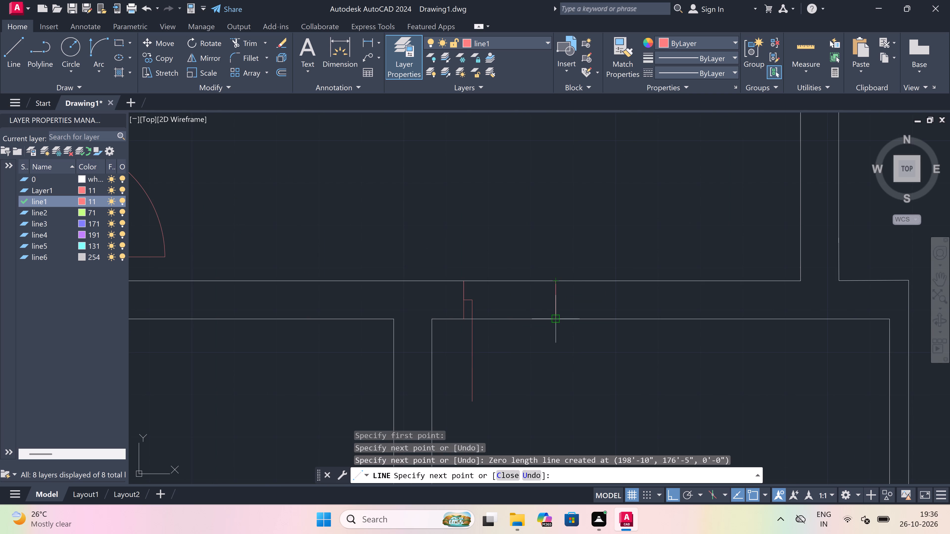
{"action": "left_click_drag", "start_coordinate": [555, 303], "coordinate": [551, 303]}
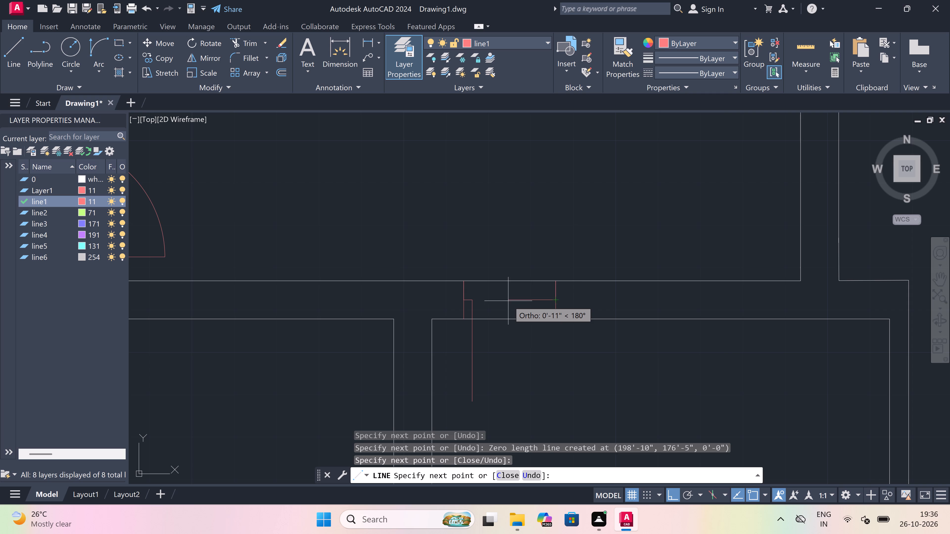
{"action": "key", "text": "2"}
{"action": "type", "text": "\""}
{"action": "key", "text": "space"}
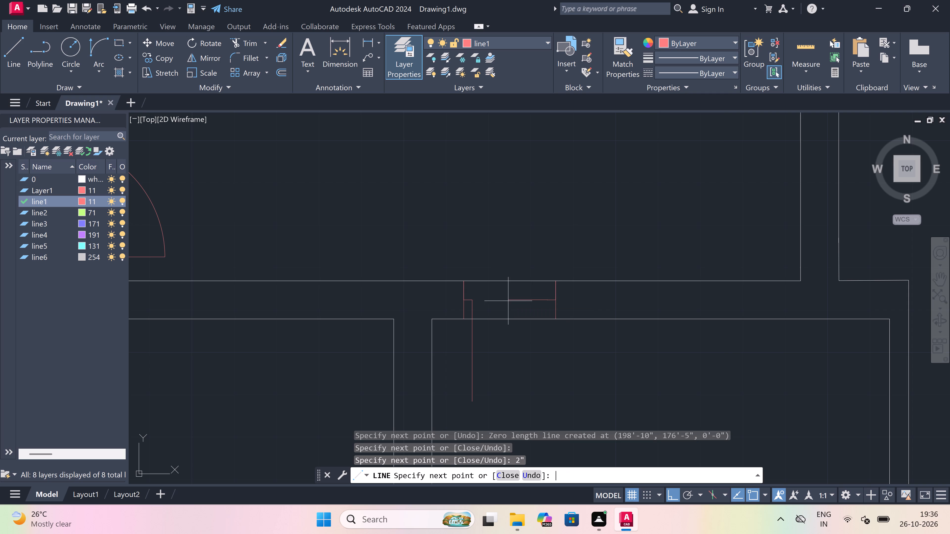
{"action": "key", "text": "Escape"}
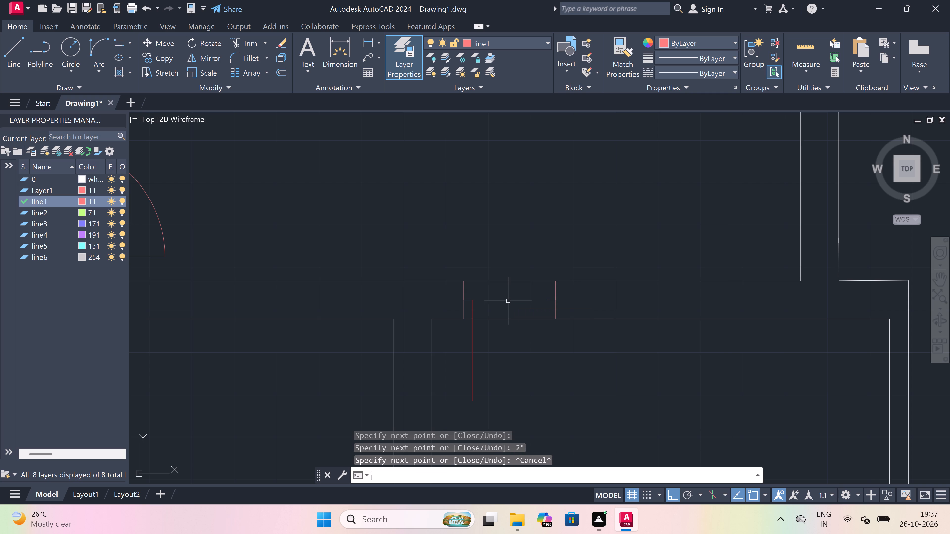
Draw the door swing as a start-end-direction arc from the 2' leaf's free end to the tip of the right jamb's return.
{"action": "left_click", "coordinate": [101, 46]}
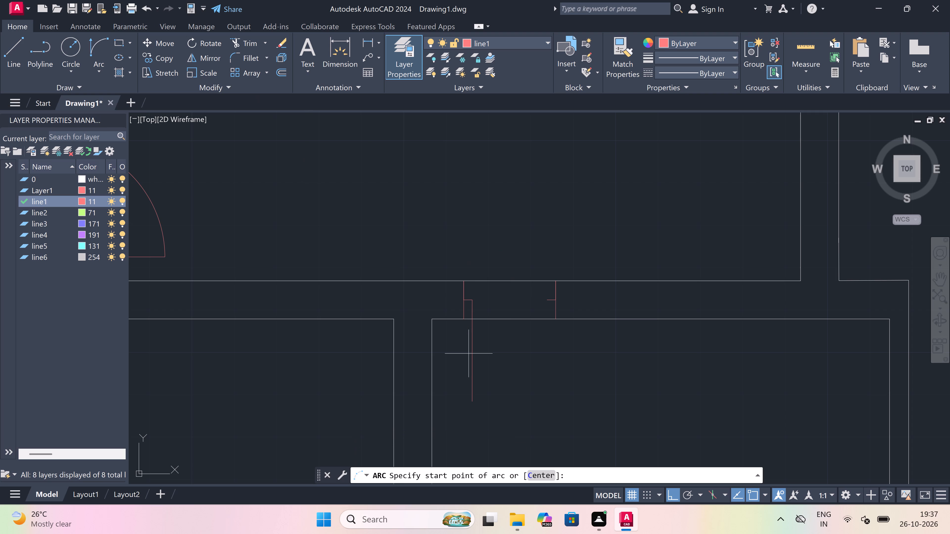
{"action": "left_click_drag", "start_coordinate": [472, 399], "coordinate": [476, 398]}
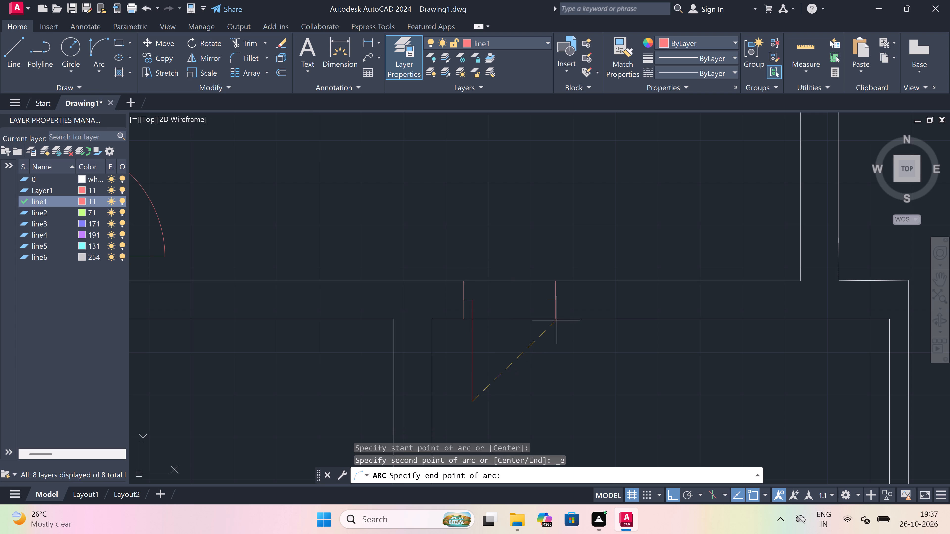
{"action": "left_click_drag", "start_coordinate": [548, 303], "coordinate": [549, 305]}
{"action": "left_click", "coordinate": [575, 351]}
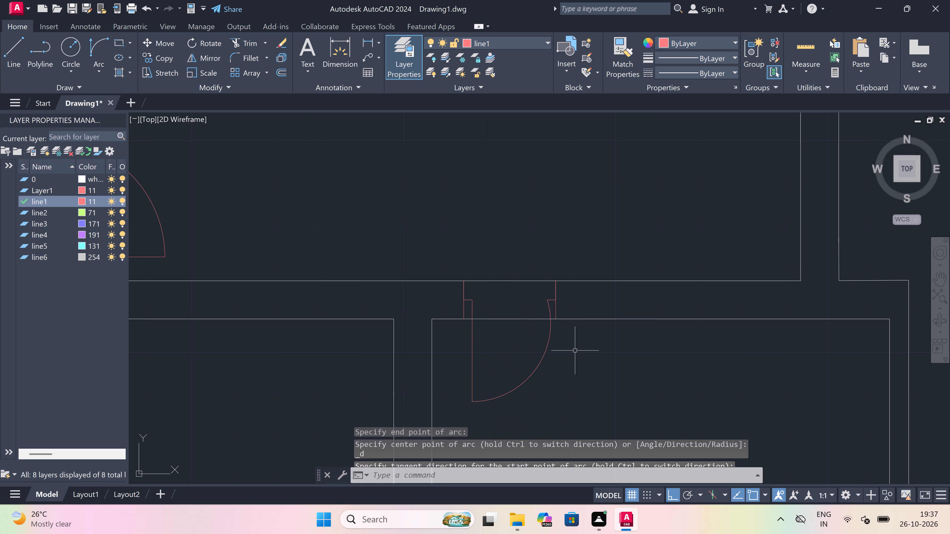
Trim both wall lines between the new door's jambs in the top wall of the wider room above the staircase.
{"action": "type", "text": "tr"}
{"action": "key", "text": "space"}
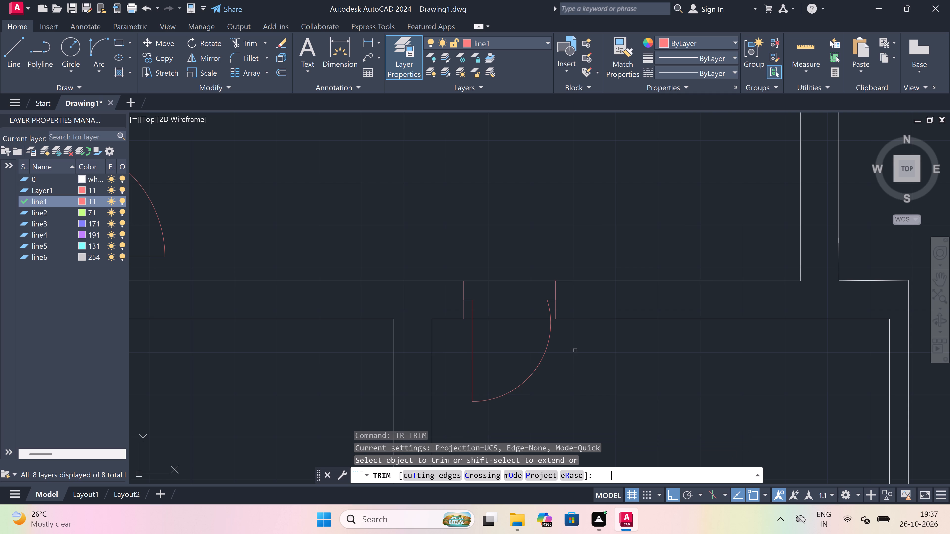
{"action": "left_click_drag", "start_coordinate": [520, 350], "coordinate": [520, 346]}
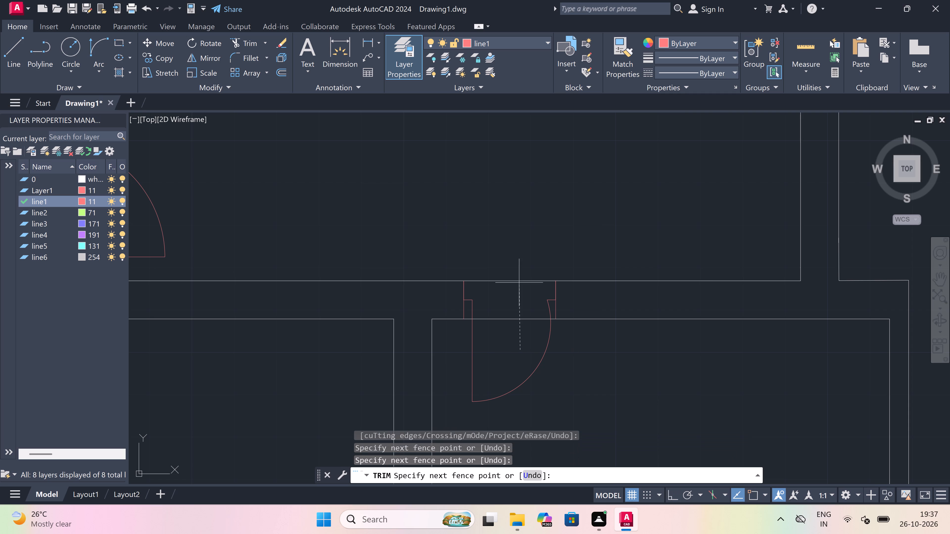
{"action": "left_click", "coordinate": [519, 262]}
{"action": "key", "text": "Escape"}
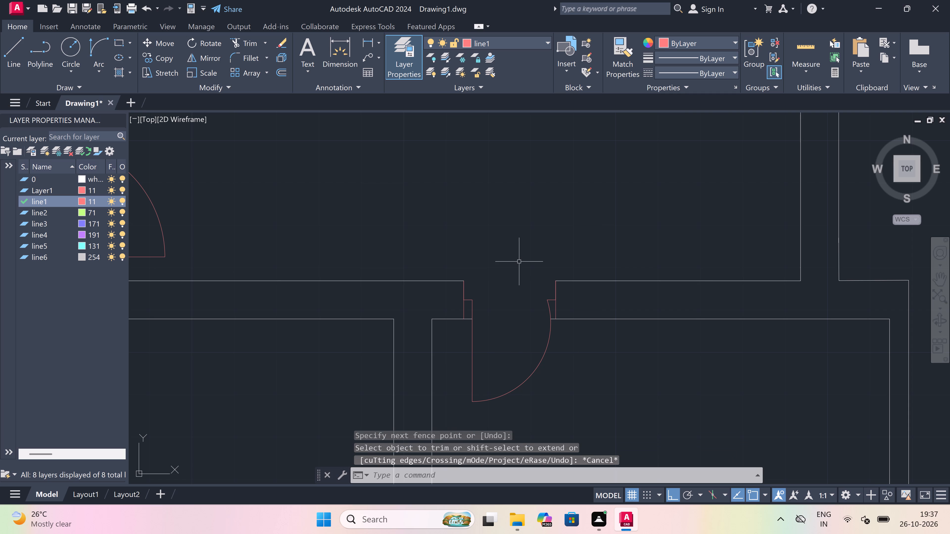
Draw a jamb line across the corridor-side wall of the room left of the staircase, just below its upper-right inside corner.
{"action": "type", "text": "l"}
{"action": "key", "text": "space"}
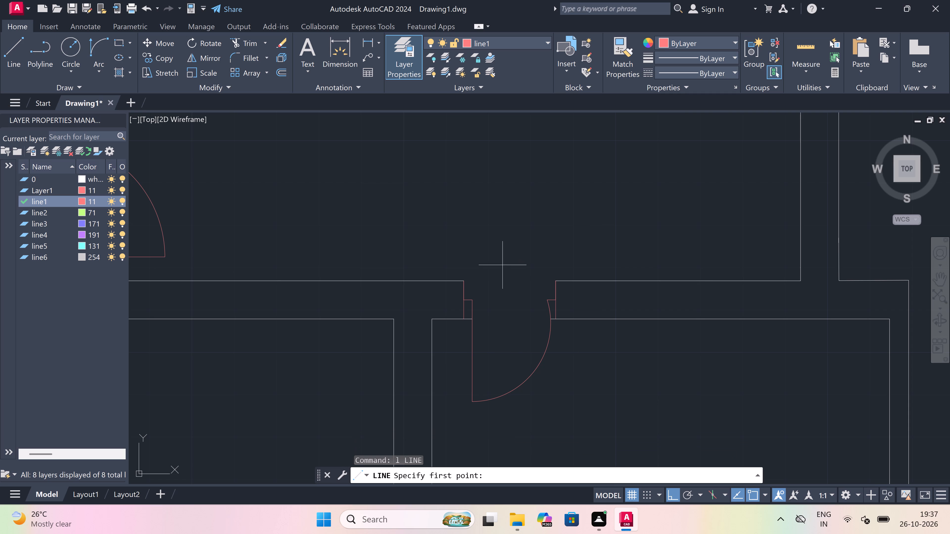
{"action": "scroll", "coordinate": [438, 281], "scroll_direction": "down", "scroll_amount": 5}
{"action": "scroll", "coordinate": [436, 328], "scroll_direction": "up", "scroll_amount": 1}
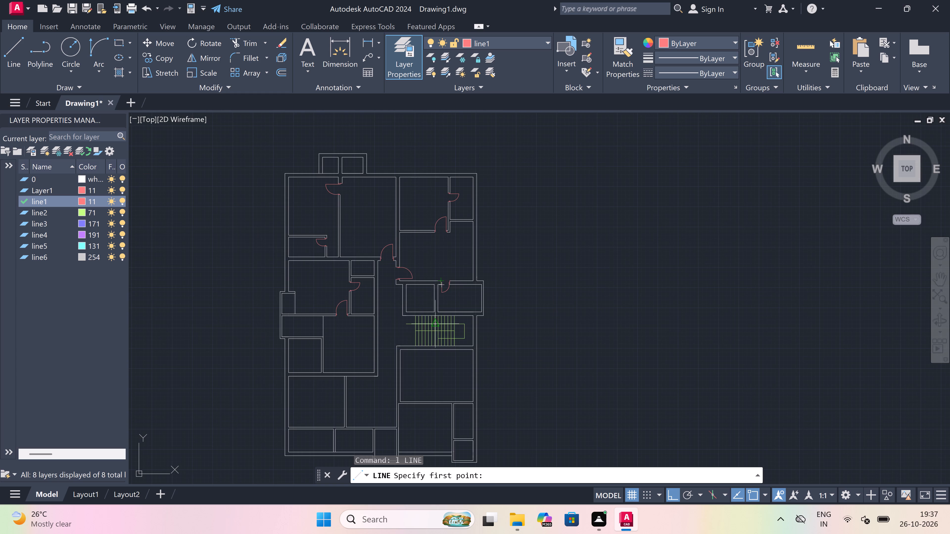
{"action": "scroll", "coordinate": [471, 336], "scroll_direction": "down", "scroll_amount": 2}
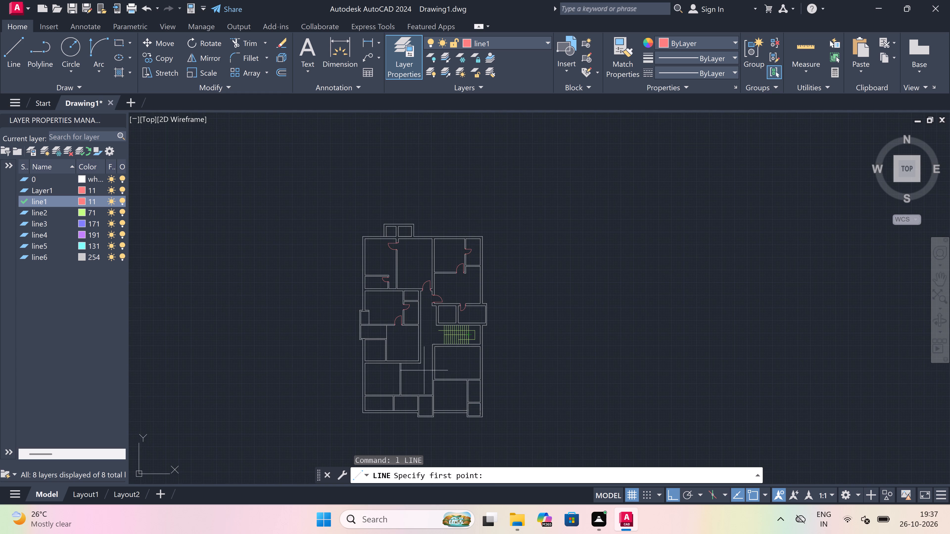
{"action": "scroll", "coordinate": [352, 307], "scroll_direction": "up", "scroll_amount": 2}
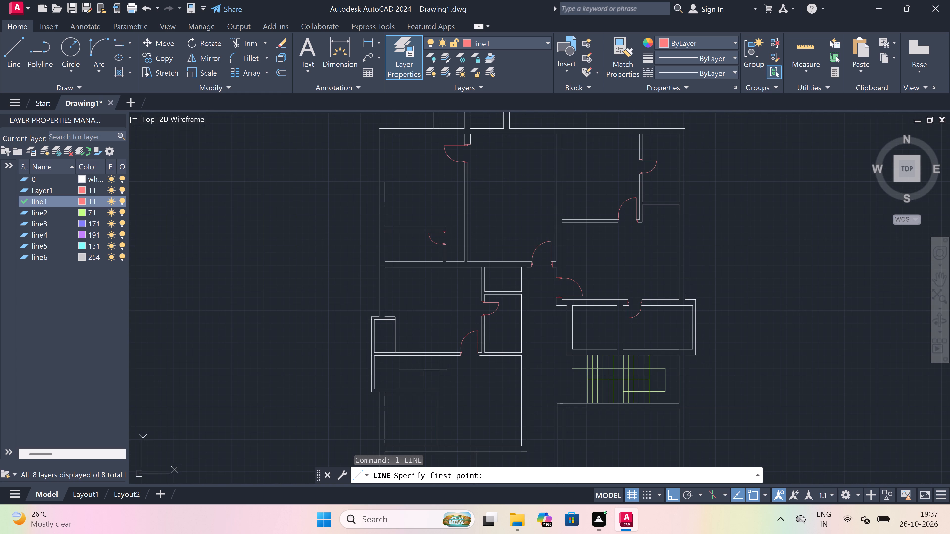
{"action": "scroll", "coordinate": [432, 384], "scroll_direction": "up", "scroll_amount": 1}
{"action": "scroll", "coordinate": [433, 323], "scroll_direction": "down", "scroll_amount": 1}
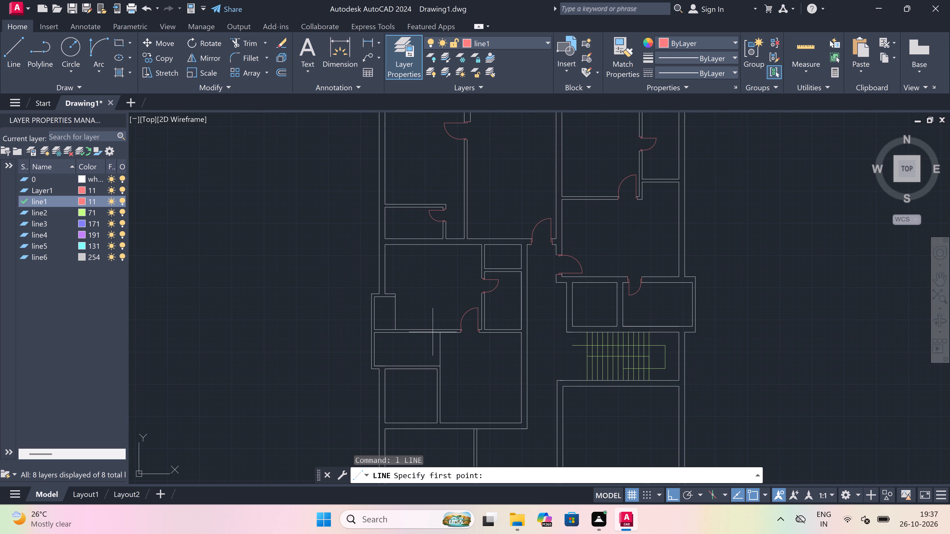
{"action": "scroll", "coordinate": [434, 363], "scroll_direction": "down", "scroll_amount": 2}
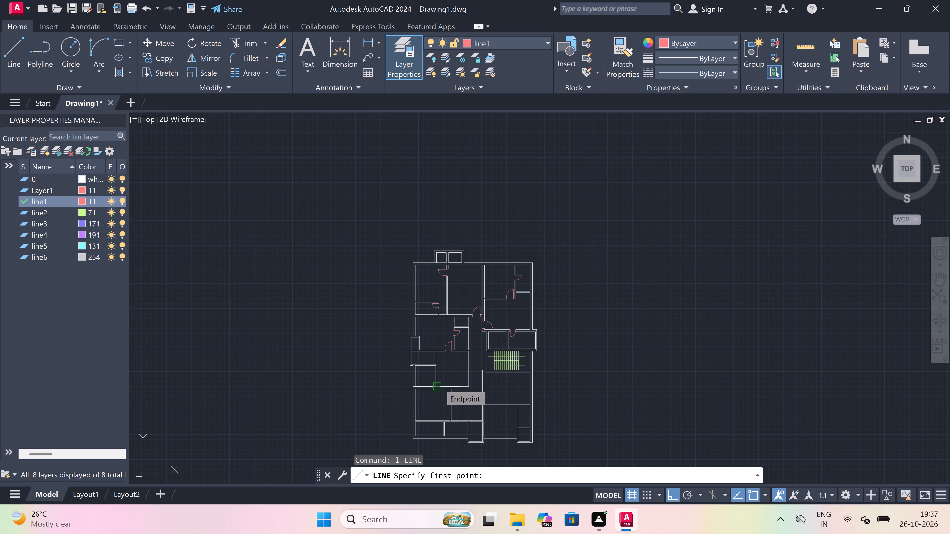
{"action": "scroll", "coordinate": [439, 383], "scroll_direction": "down", "scroll_amount": 1}
{"action": "scroll", "coordinate": [456, 376], "scroll_direction": "up", "scroll_amount": 2}
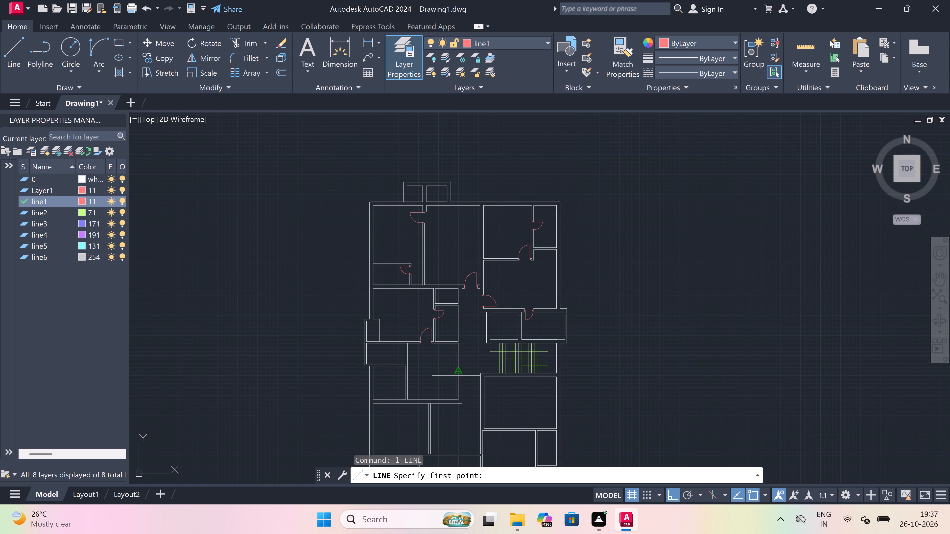
{"action": "scroll", "coordinate": [456, 370], "scroll_direction": "up", "scroll_amount": 3}
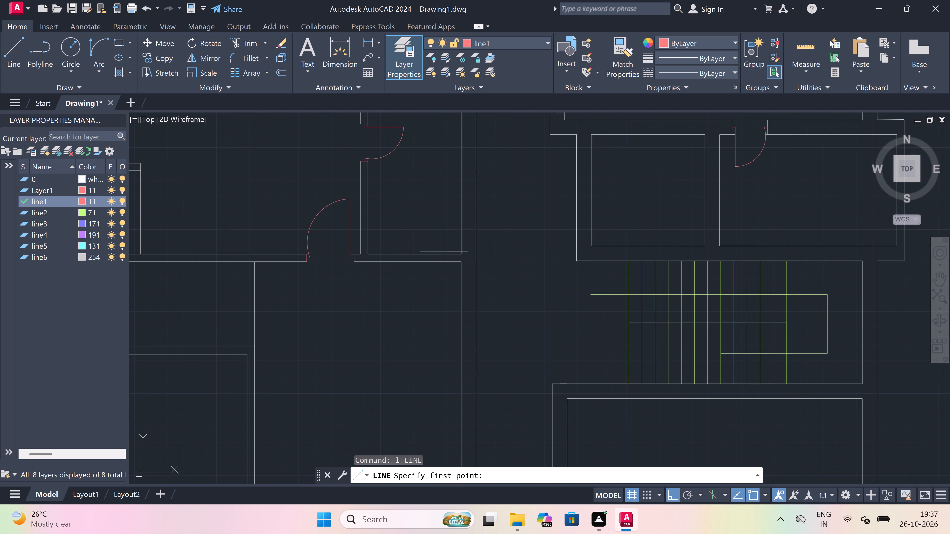
{"action": "scroll", "coordinate": [460, 252], "scroll_direction": "up", "scroll_amount": 2}
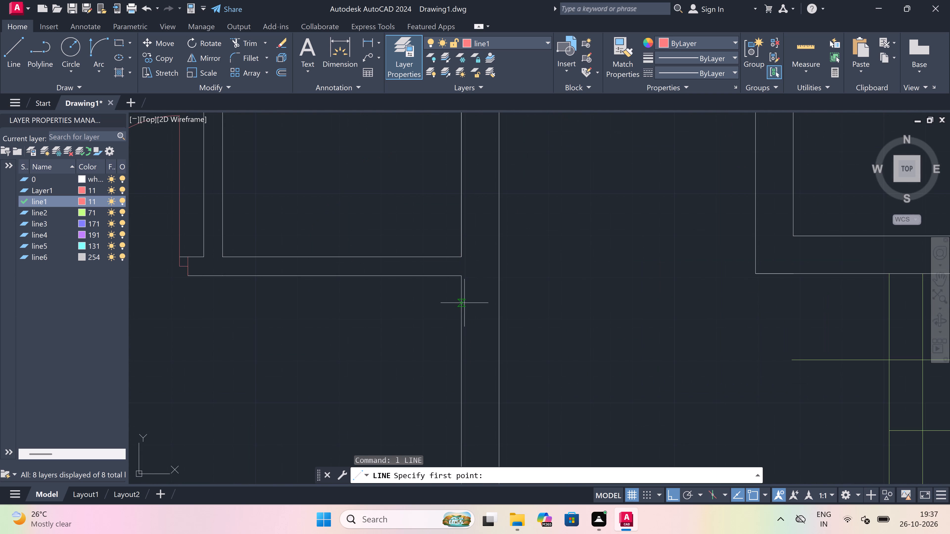
{"action": "left_click_drag", "start_coordinate": [464, 301], "coordinate": [467, 302]}
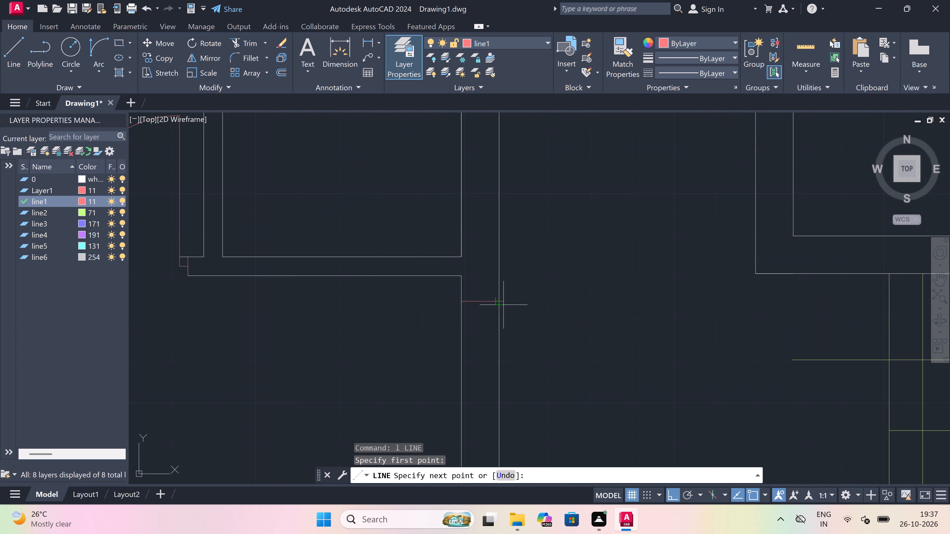
{"action": "left_click", "coordinate": [503, 305]}
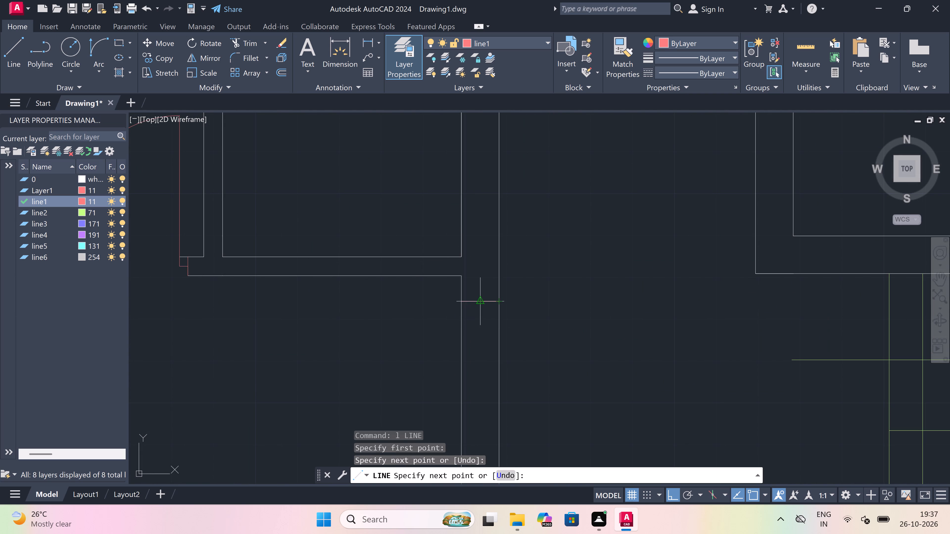
From this jamb's midpoint, draw a 2" return downward and a 3' door leaf leftward into the room.
{"action": "left_click_drag", "start_coordinate": [482, 303], "coordinate": [485, 341]}
{"action": "key", "text": "2"}
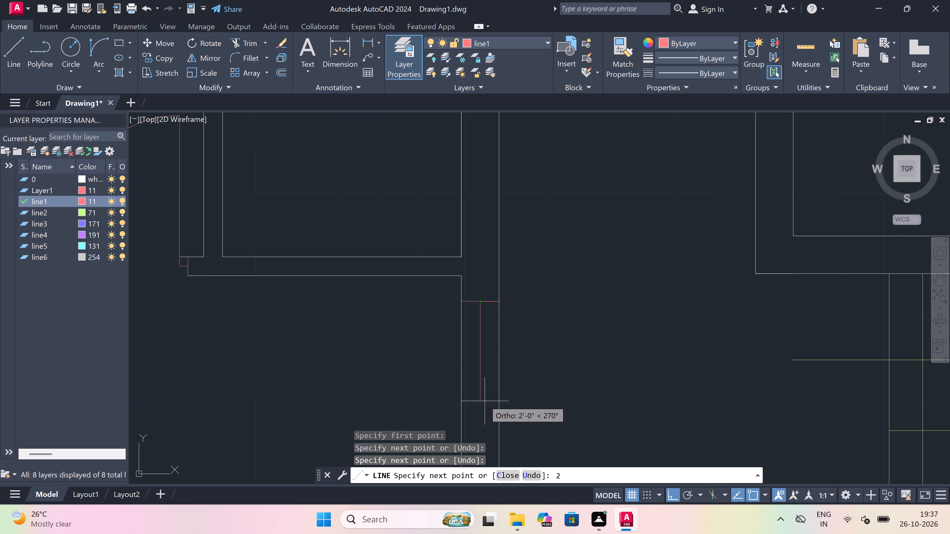
{"action": "type", "text": "\""}
{"action": "key", "text": "space"}
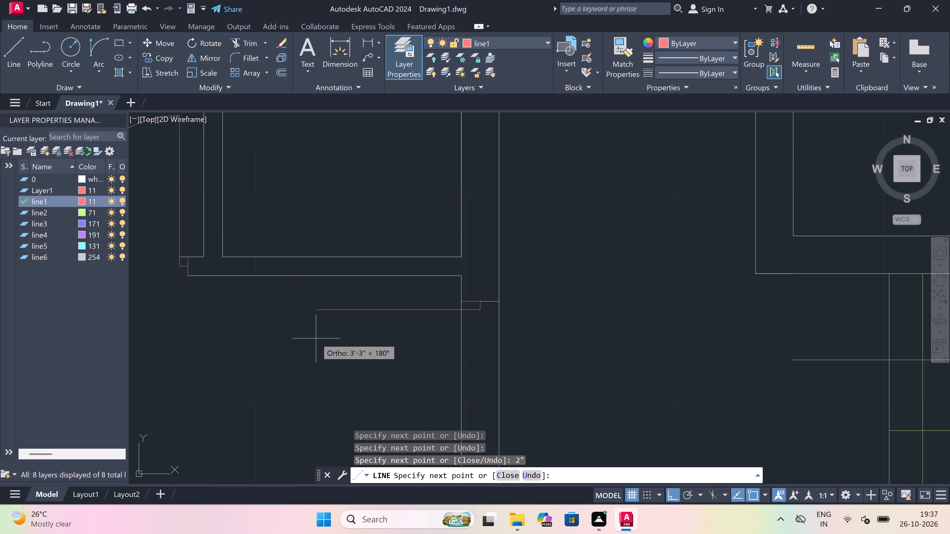
{"action": "type", "text": "3'"}
{"action": "key", "text": "space"}
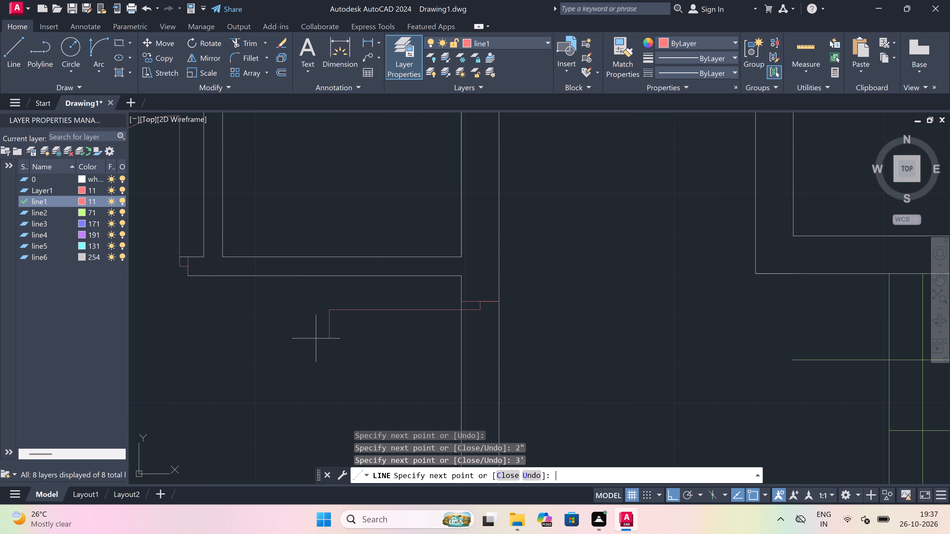
{"action": "key", "text": "Escape"}
Draw the opposite jamb line across the same wall, below the leaf, with a 2" return upward from its midpoint.
{"action": "key", "text": "space"}
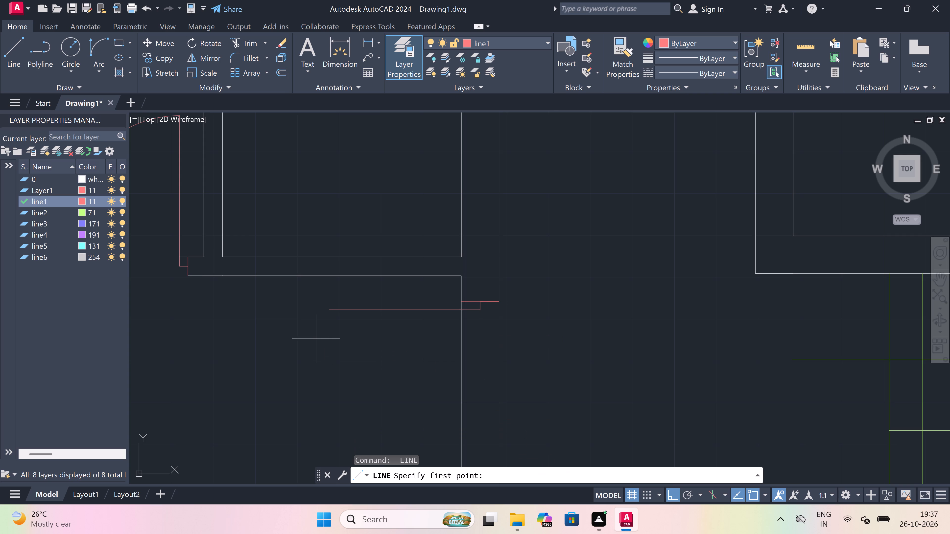
{"action": "scroll", "coordinate": [422, 293], "scroll_direction": "down", "scroll_amount": 3}
{"action": "scroll", "coordinate": [423, 294], "scroll_direction": "up", "scroll_amount": 3}
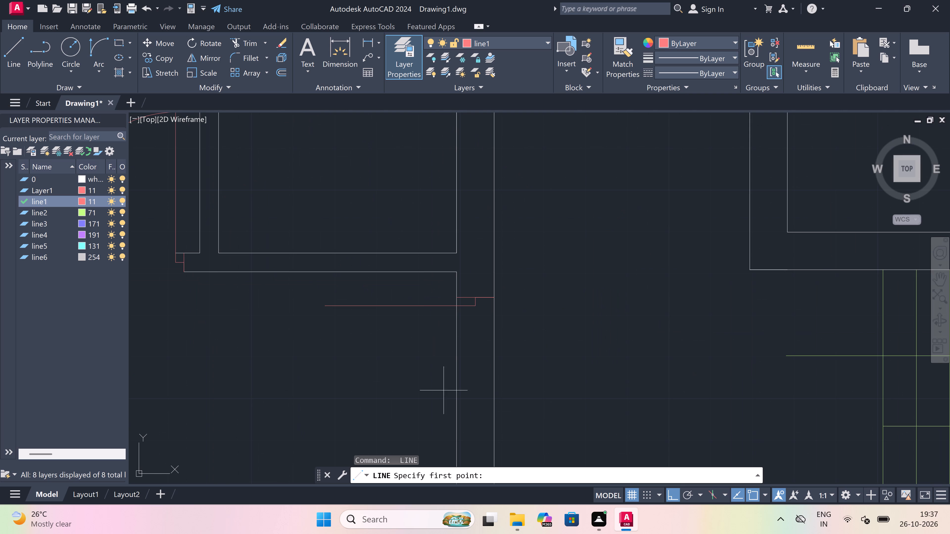
{"action": "left_click", "coordinate": [454, 414]}
{"action": "left_click", "coordinate": [495, 413]}
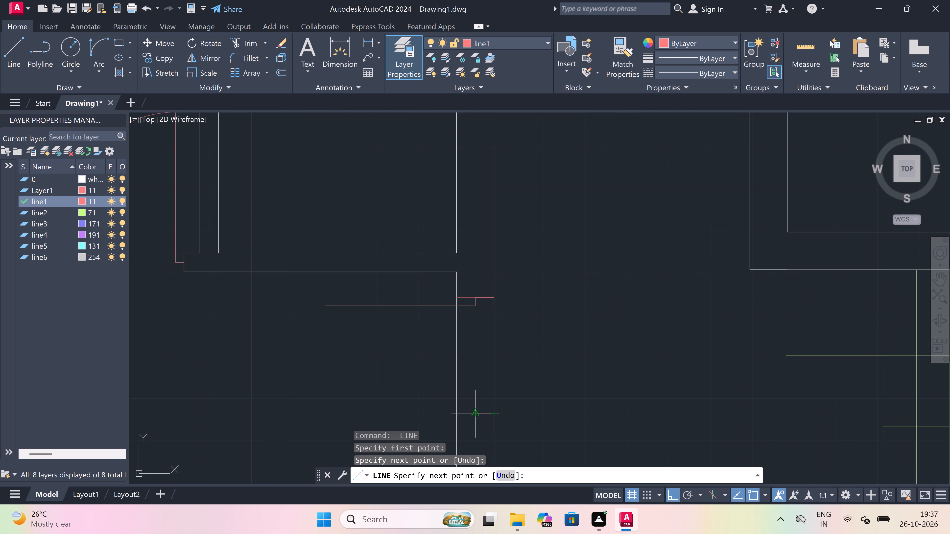
{"action": "left_click_drag", "start_coordinate": [475, 413], "coordinate": [477, 407]}
{"action": "key", "text": "2"}
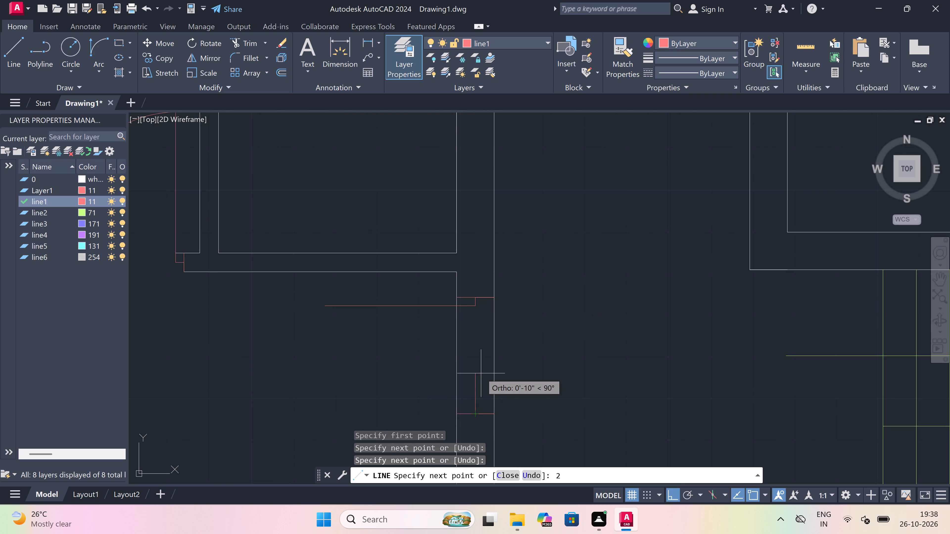
{"action": "type", "text": "\""}
{"action": "key", "text": "space"}
{"action": "key", "text": "Escape"}
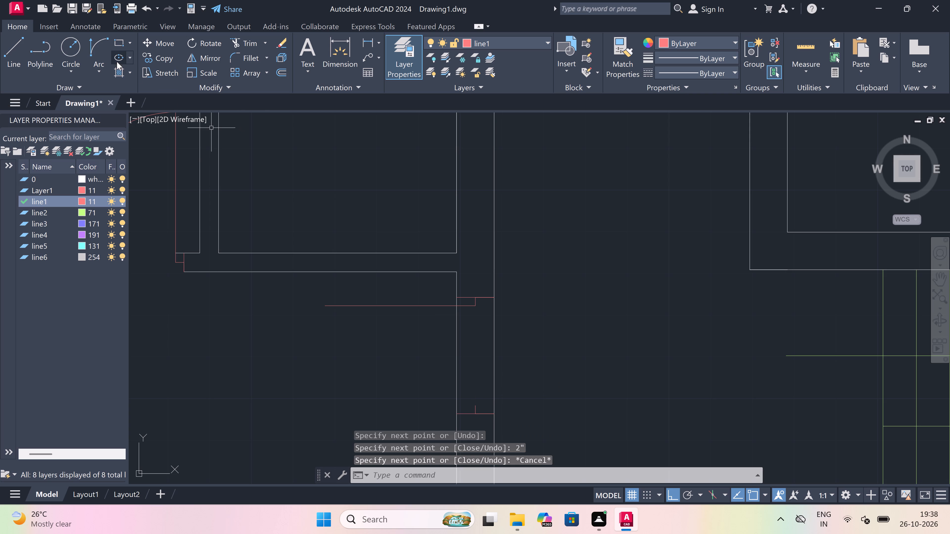
Draw the door swing as a start-end-direction arc from the 3' leaf's free end to the tip of the lower jamb's return.
{"action": "left_click", "coordinate": [100, 45]}
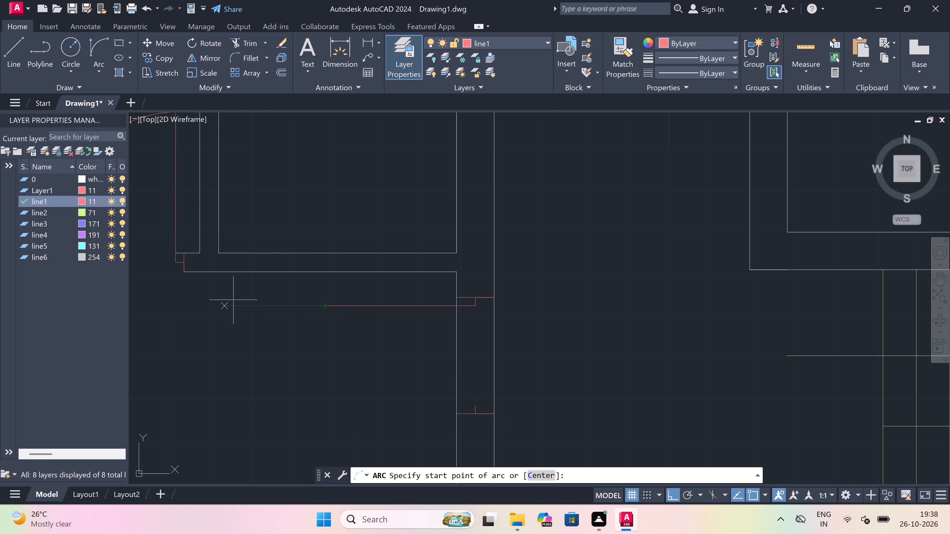
{"action": "left_click_drag", "start_coordinate": [324, 306], "coordinate": [325, 310]}
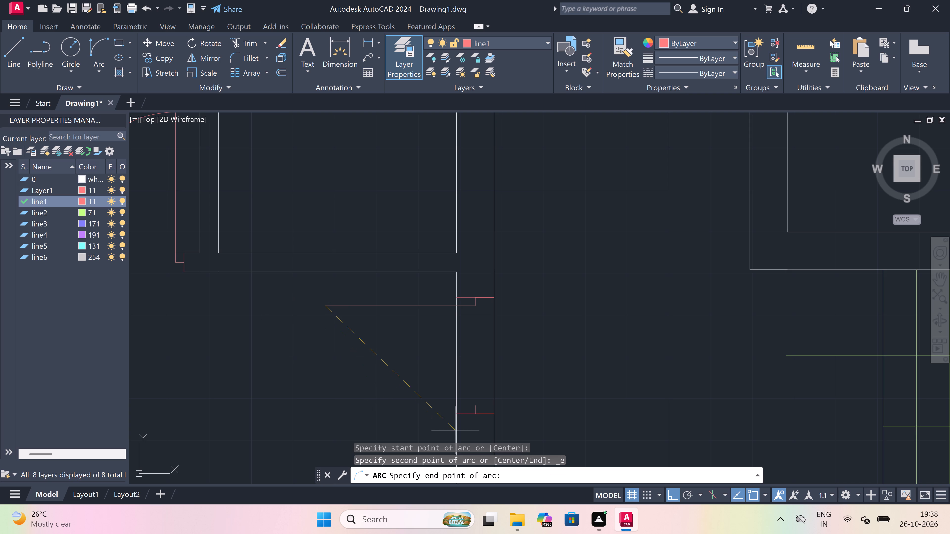
{"action": "left_click_drag", "start_coordinate": [473, 400], "coordinate": [465, 400]}
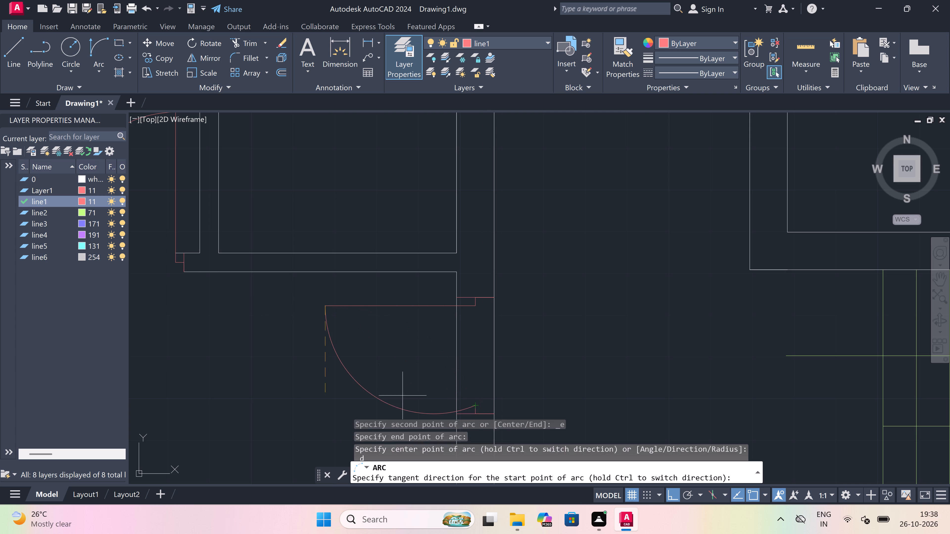
{"action": "left_click", "coordinate": [318, 385]}
Trim both corridor-side wall lines between the two jambs of the 3' door.
{"action": "scroll", "coordinate": [412, 324], "scroll_direction": "down", "scroll_amount": 4}
{"action": "scroll", "coordinate": [412, 326], "scroll_direction": "up", "scroll_amount": 4}
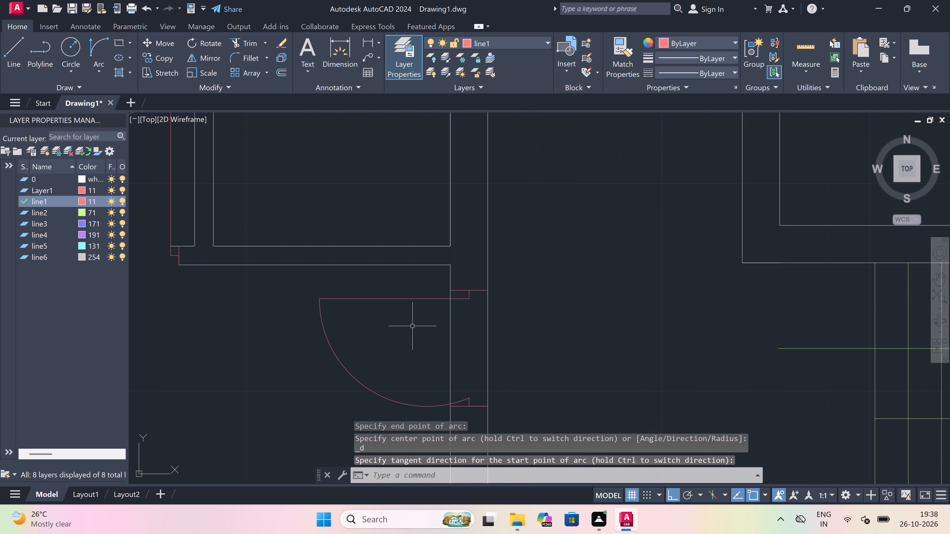
{"action": "type", "text": "tr"}
{"action": "key", "text": "space"}
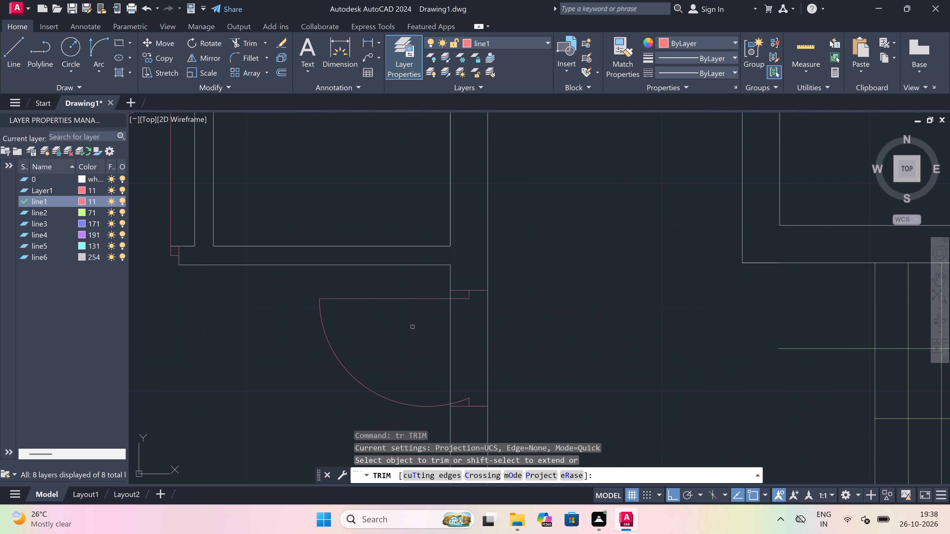
{"action": "left_click_drag", "start_coordinate": [413, 328], "coordinate": [433, 329]}
{"action": "left_click", "coordinate": [592, 337]}
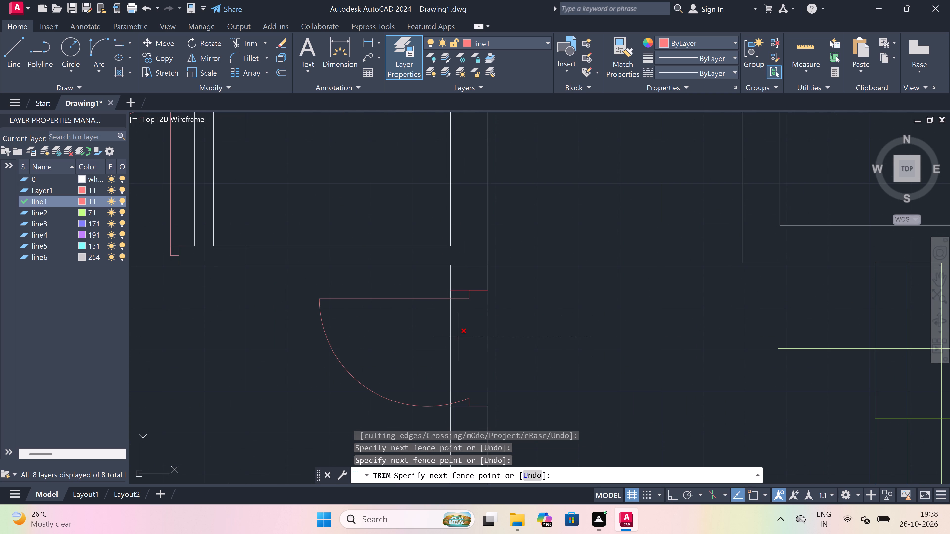
{"action": "left_click", "coordinate": [404, 328]}
{"action": "scroll", "coordinate": [433, 287], "scroll_direction": "down", "scroll_amount": 3}
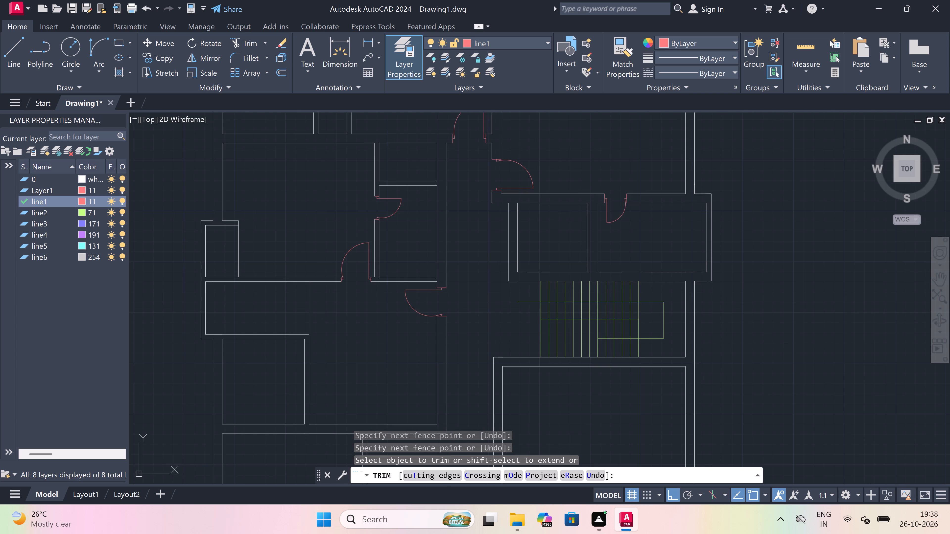
{"action": "key", "text": "Escape"}
Draw a jamb line across the vertical wall between the two rooms below the corridor door, just above the wall's lower end.
{"action": "type", "text": "l"}
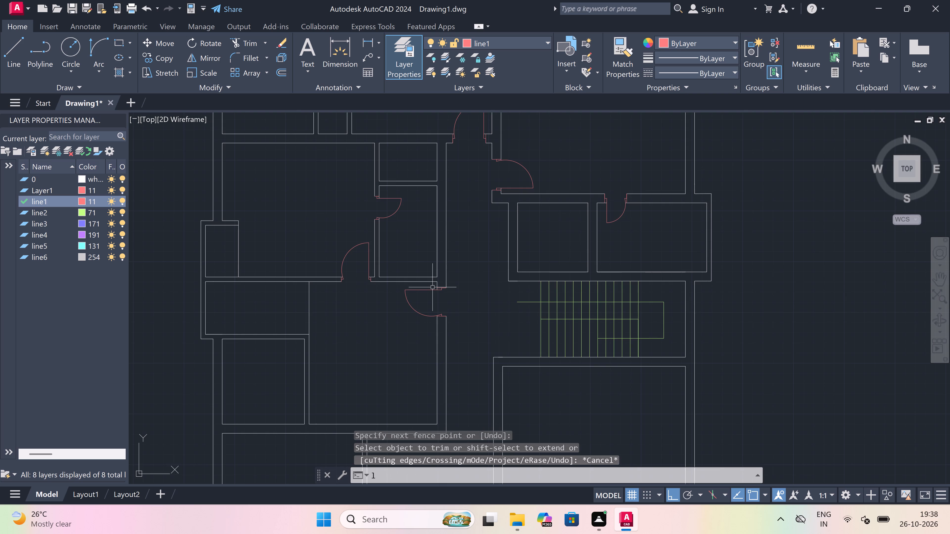
{"action": "key", "text": "space"}
{"action": "scroll", "coordinate": [432, 287], "scroll_direction": "down", "scroll_amount": 2}
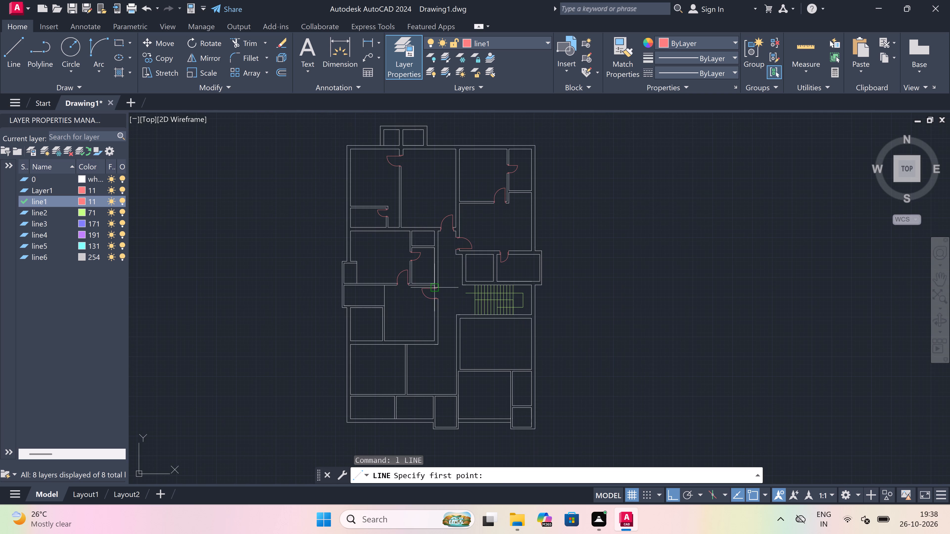
{"action": "scroll", "coordinate": [375, 330], "scroll_direction": "up", "scroll_amount": 1}
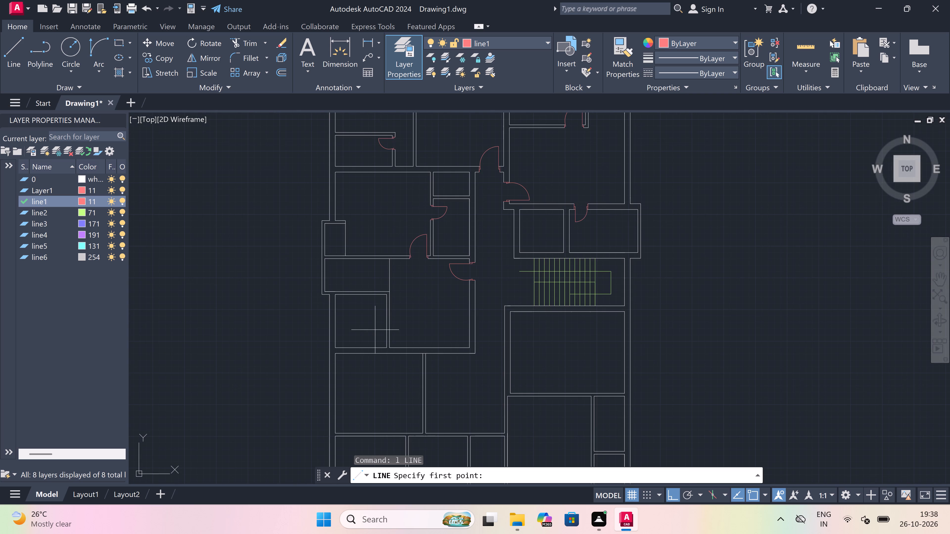
{"action": "scroll", "coordinate": [375, 330], "scroll_direction": "down", "scroll_amount": 1}
{"action": "scroll", "coordinate": [409, 298], "scroll_direction": "down", "scroll_amount": 3}
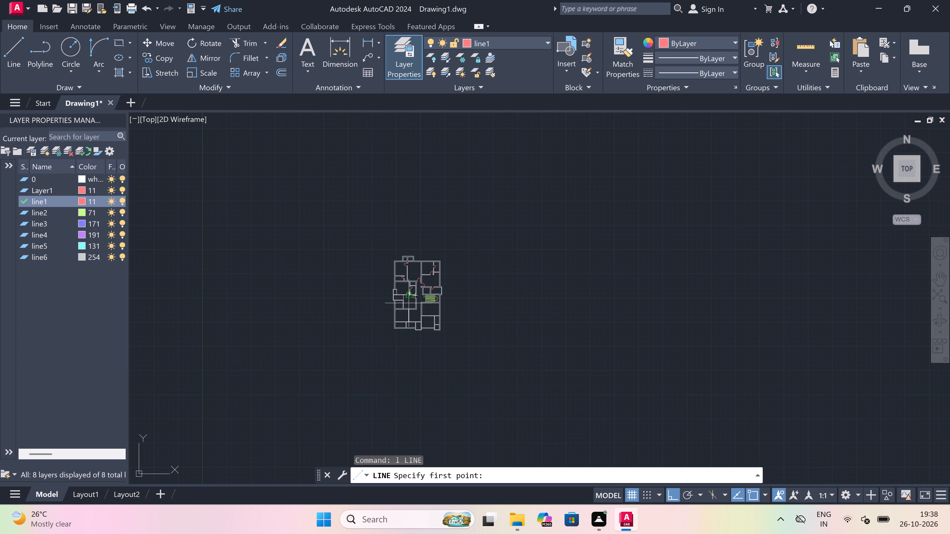
{"action": "scroll", "coordinate": [397, 324], "scroll_direction": "up", "scroll_amount": 4}
{"action": "scroll", "coordinate": [430, 287], "scroll_direction": "up", "scroll_amount": 2}
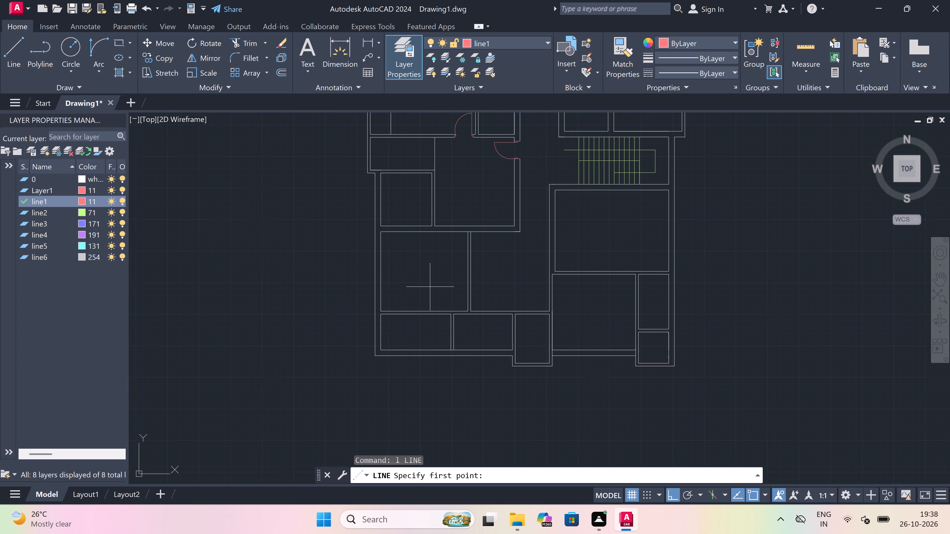
{"action": "scroll", "coordinate": [539, 333], "scroll_direction": "up", "scroll_amount": 3}
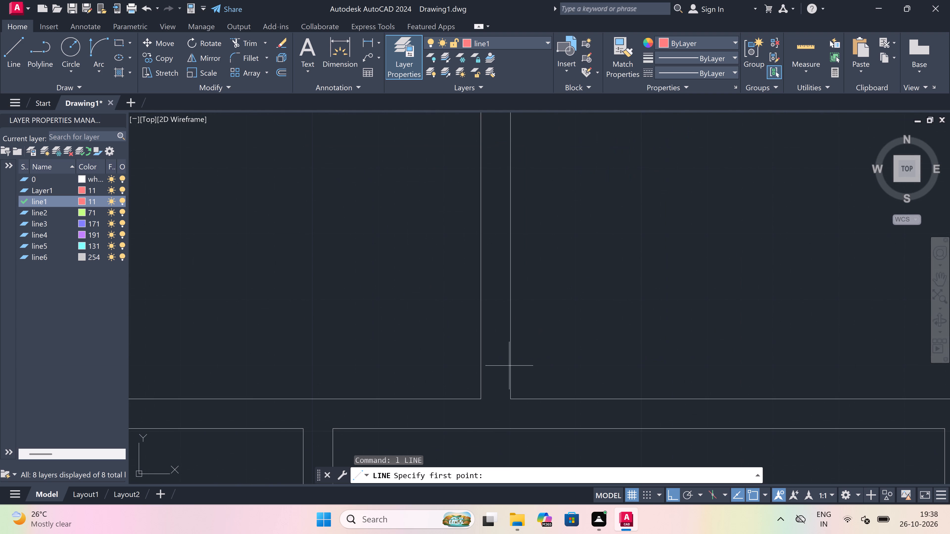
{"action": "left_click_drag", "start_coordinate": [486, 378], "coordinate": [491, 378]}
{"action": "left_click", "coordinate": [514, 379]}
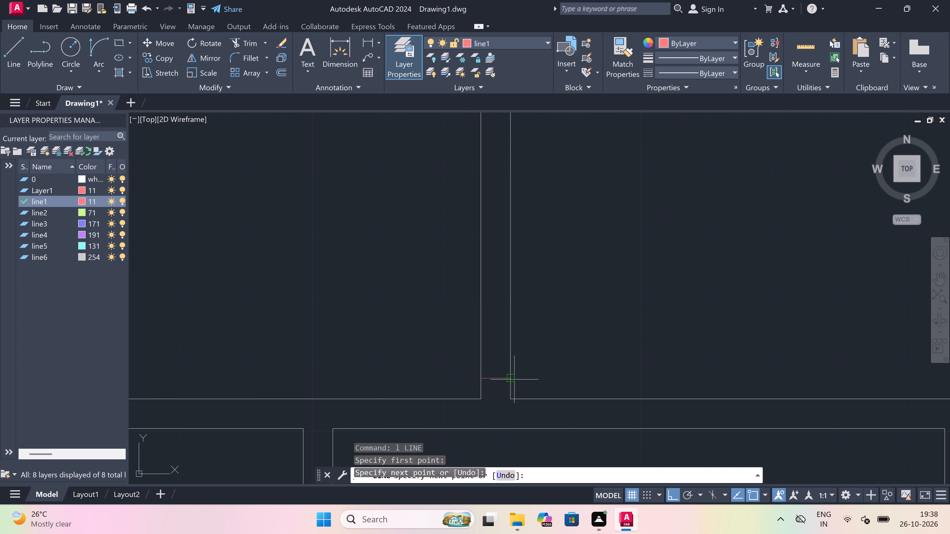
From this jamb's midpoint, draw a 2" return upward and a 3' door leaf leftward into the room.
{"action": "left_click_drag", "start_coordinate": [496, 377], "coordinate": [499, 358]}
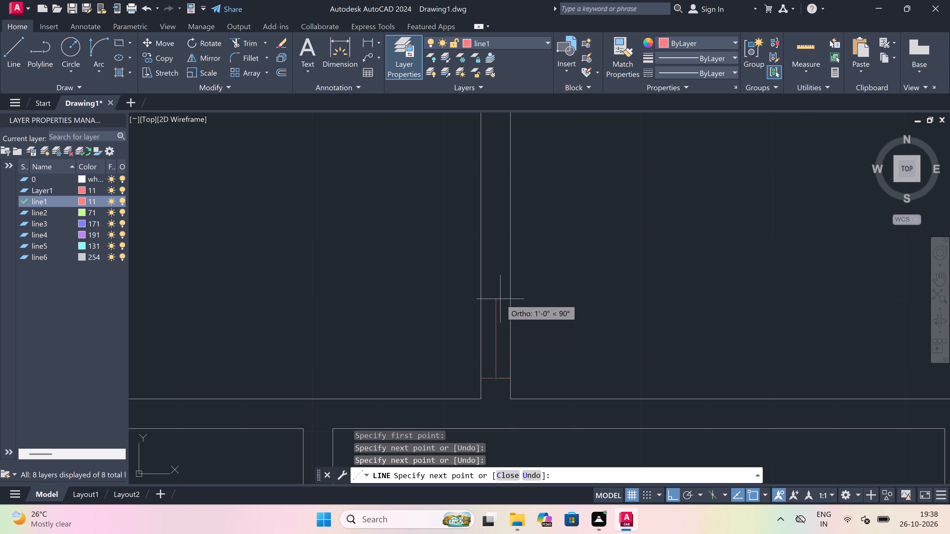
{"action": "key", "text": "2"}
{"action": "type", "text": "\""}
{"action": "key", "text": "space"}
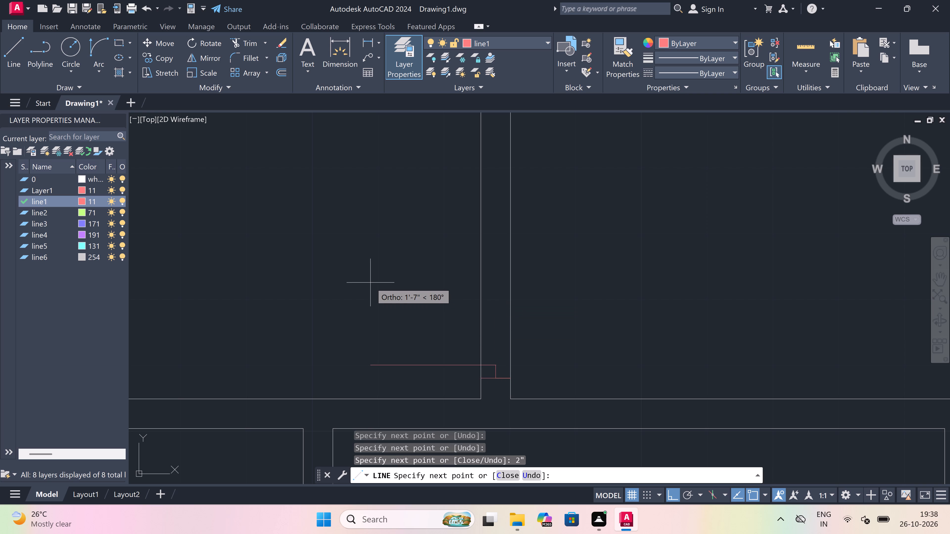
{"action": "type", "text": "3'"}
{"action": "key", "text": "space"}
{"action": "key", "text": "Escape"}
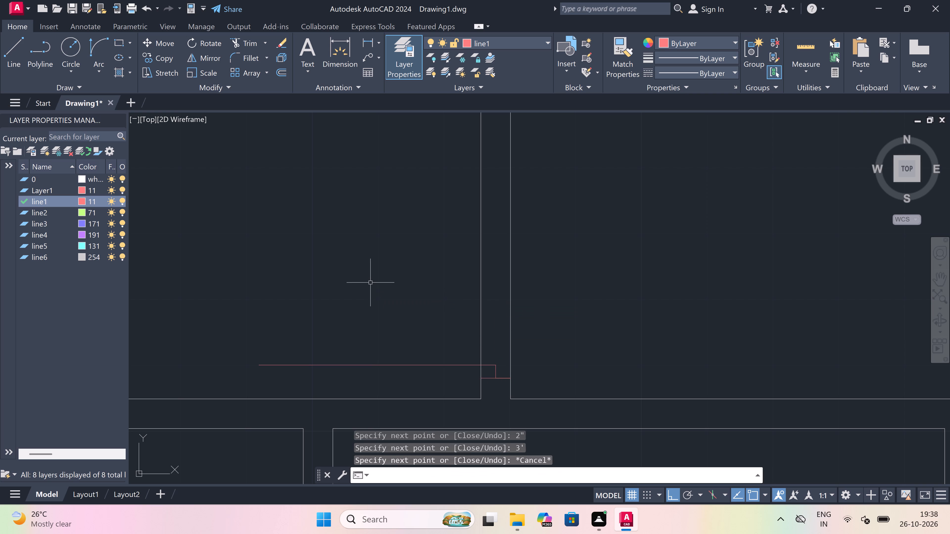
Draw the opposite jamb line across the same wall, above the leaf, with a 2" return downward from its midpoint.
{"action": "key", "text": "space"}
{"action": "scroll", "coordinate": [372, 279], "scroll_direction": "down", "scroll_amount": 1}
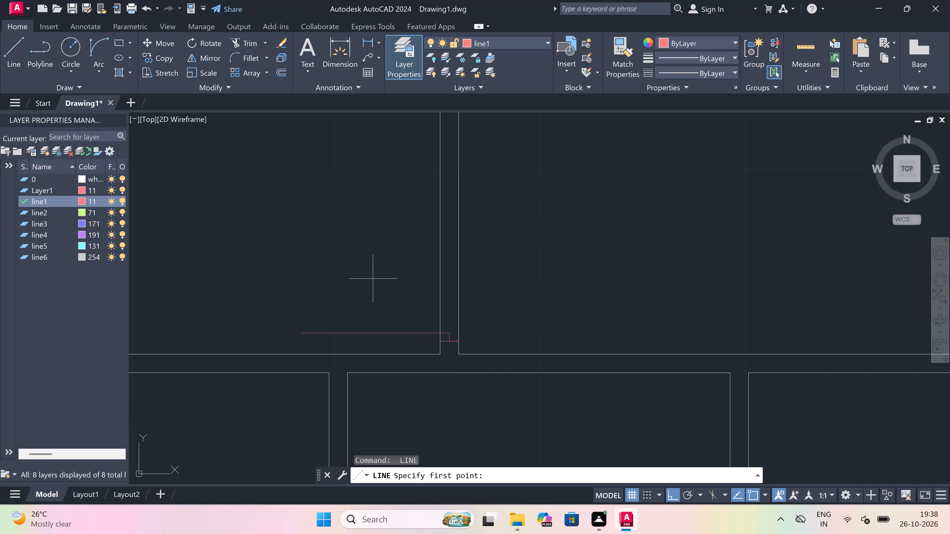
{"action": "left_click", "coordinate": [441, 215]}
{"action": "left_click_drag", "start_coordinate": [457, 215], "coordinate": [454, 216]}
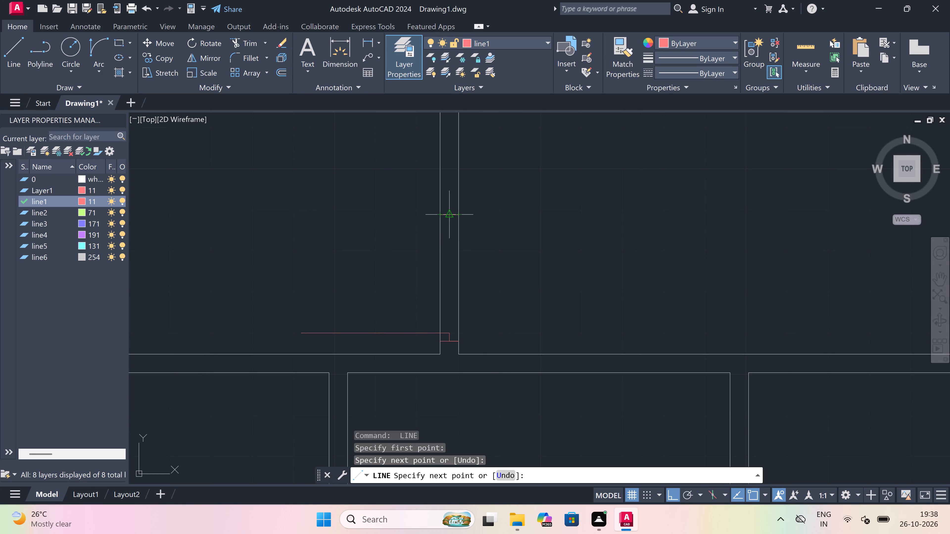
{"action": "left_click_drag", "start_coordinate": [447, 216], "coordinate": [447, 243]}
{"action": "key", "text": "2"}
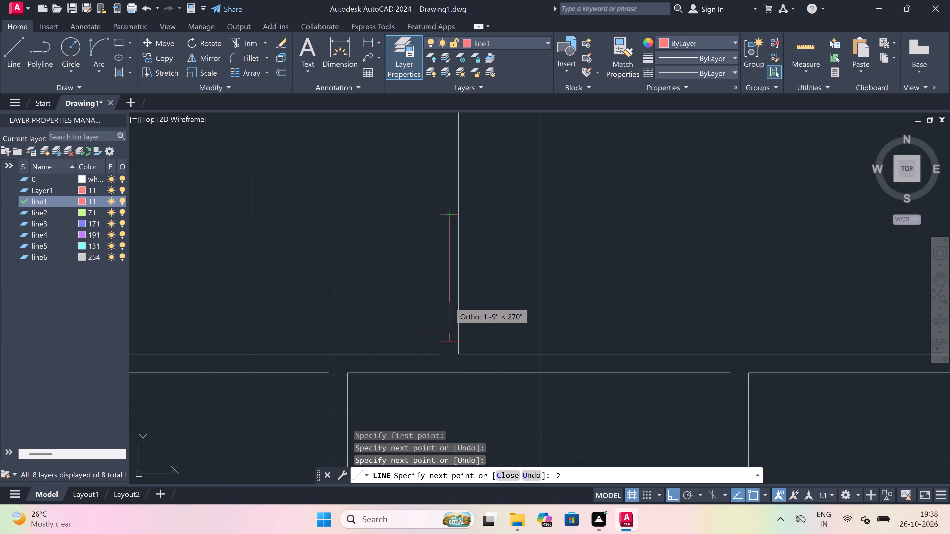
{"action": "type", "text": "\""}
{"action": "key", "text": "space"}
{"action": "key", "text": "Escape"}
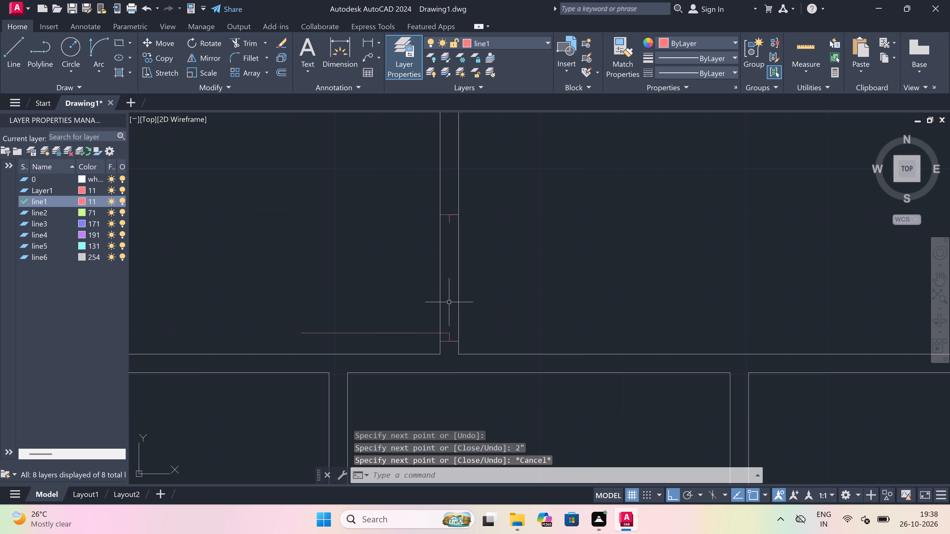
Draw the door swing as a start-end-direction arc from the 3' leaf's free end to the tip of the upper jamb's return.
{"action": "left_click_drag", "start_coordinate": [94, 49], "coordinate": [107, 49]}
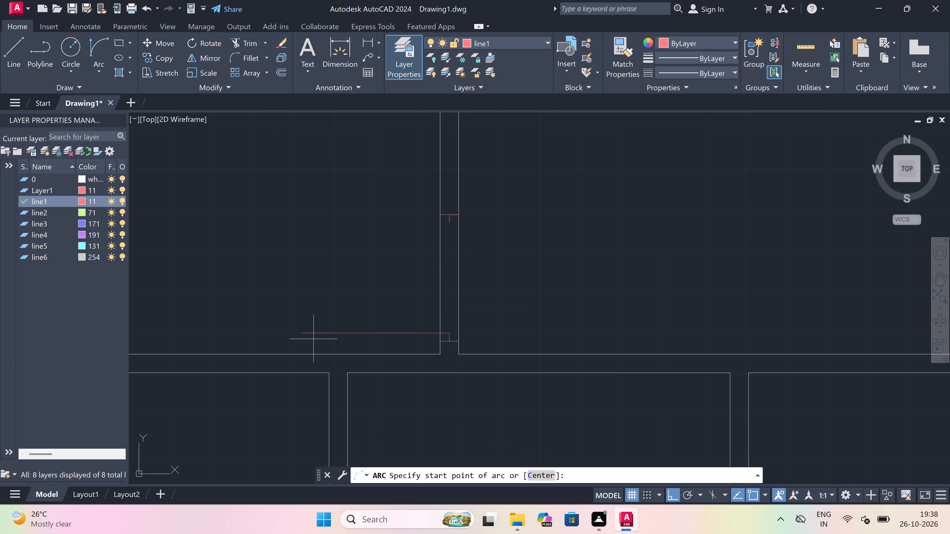
{"action": "left_click_drag", "start_coordinate": [302, 334], "coordinate": [317, 326]}
{"action": "left_click_drag", "start_coordinate": [451, 225], "coordinate": [442, 221]}
{"action": "left_click_drag", "start_coordinate": [296, 158], "coordinate": [323, 183]}
Trim both lines of the vertical wall between the two jambs of this 3' door.
{"action": "type", "text": "tr"}
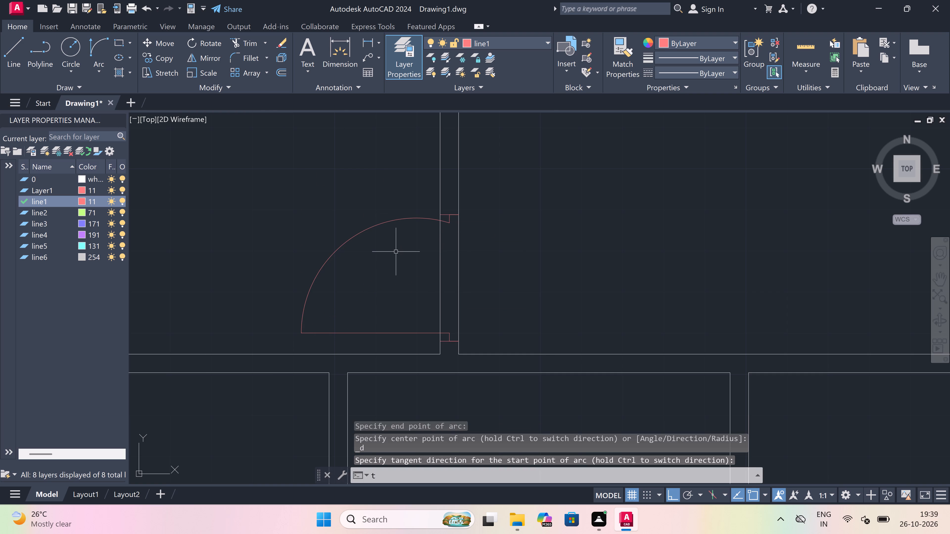
{"action": "key", "text": "space"}
{"action": "left_click_drag", "start_coordinate": [391, 262], "coordinate": [399, 263]}
{"action": "left_click", "coordinate": [499, 263]}
{"action": "key", "text": "Escape"}
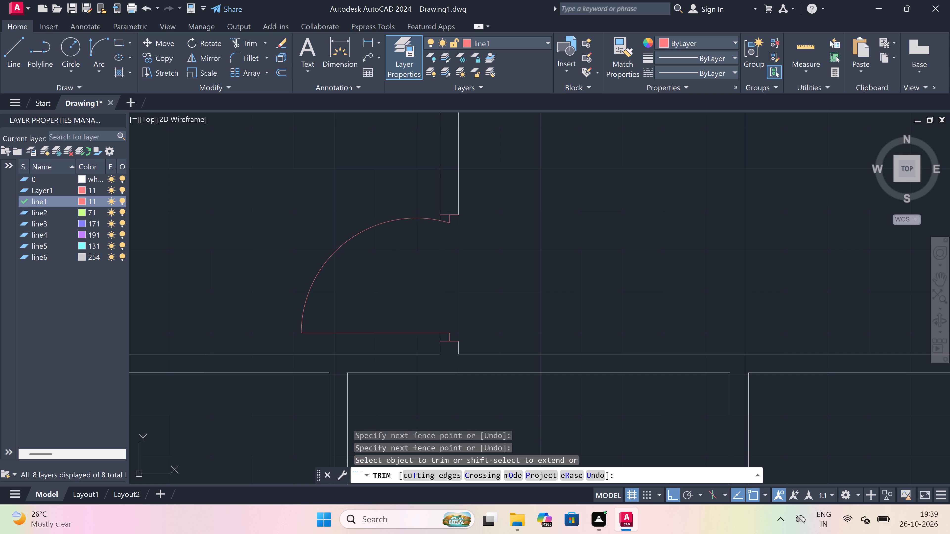
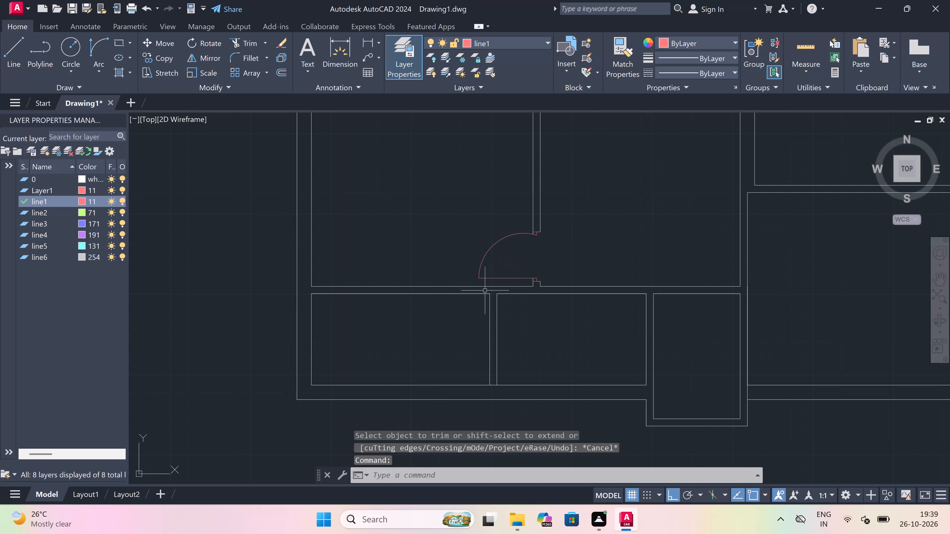
Draw a jamb line across the horizontal wall above the bottom-left small room, near the middle of that room's width.
{"action": "type", "text": "l"}
{"action": "key", "text": "space"}
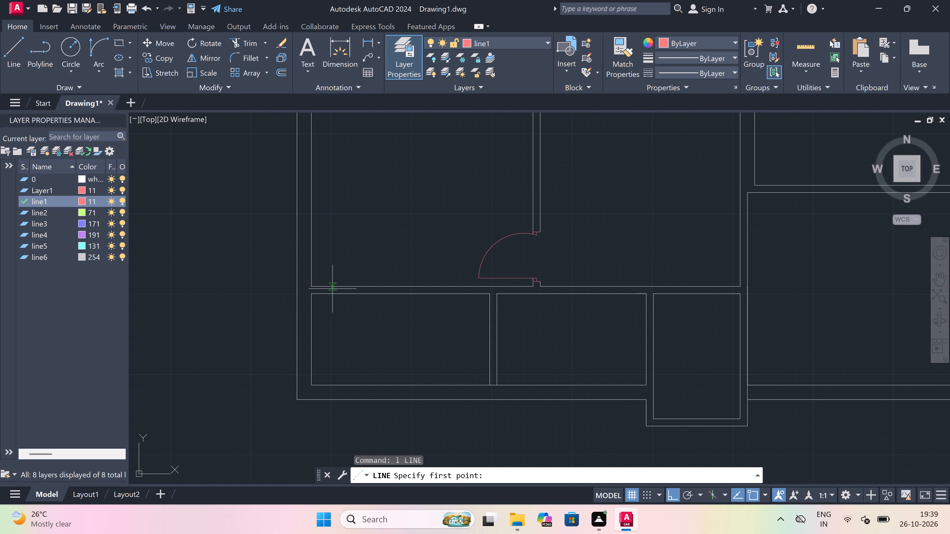
{"action": "scroll", "coordinate": [332, 287], "scroll_direction": "up", "scroll_amount": 2}
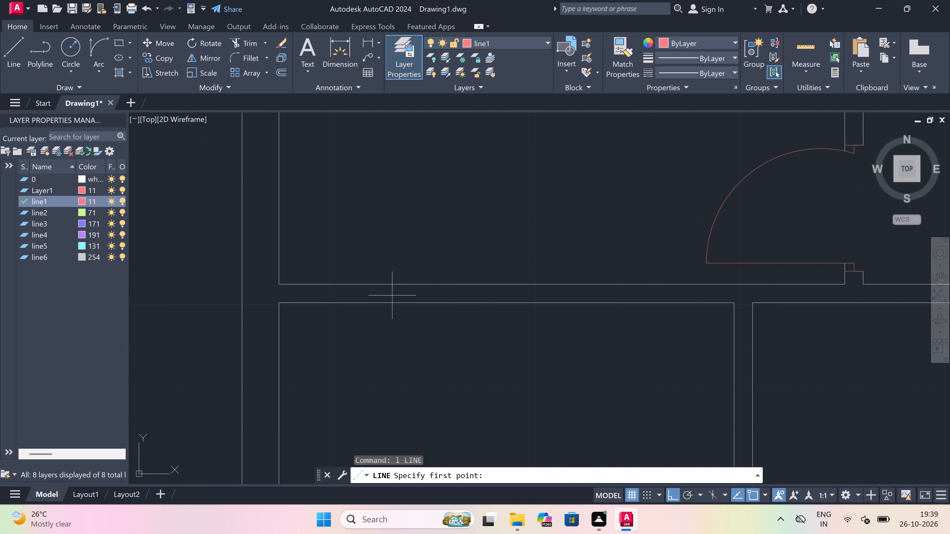
{"action": "left_click_drag", "start_coordinate": [507, 283], "coordinate": [505, 294]}
{"action": "left_click", "coordinate": [502, 303]}
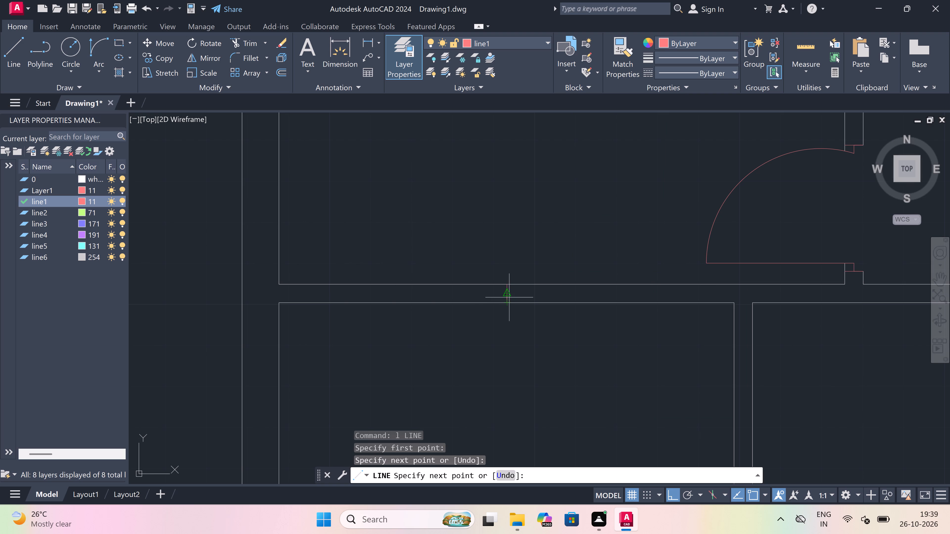
From this jamb's midpoint, draw a 2" return leftward and a 2' door leaf downward into the small room.
{"action": "left_click_drag", "start_coordinate": [509, 295], "coordinate": [487, 293]}
{"action": "scroll", "coordinate": [451, 293], "scroll_direction": "up", "scroll_amount": 1}
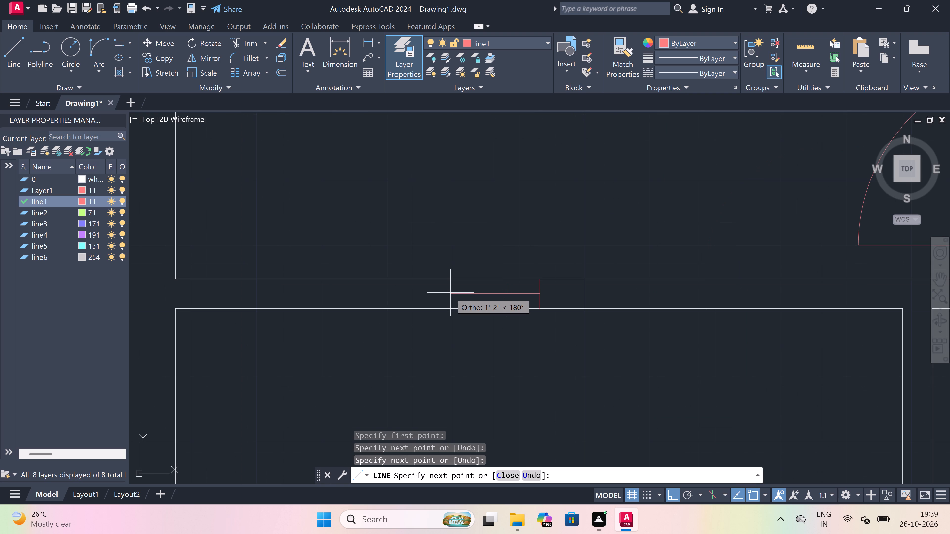
{"action": "key", "text": "2"}
{"action": "type", "text": "\""}
{"action": "key", "text": "space"}
{"action": "scroll", "coordinate": [450, 292], "scroll_direction": "down", "scroll_amount": 1}
{"action": "scroll", "coordinate": [488, 328], "scroll_direction": "up", "scroll_amount": 1}
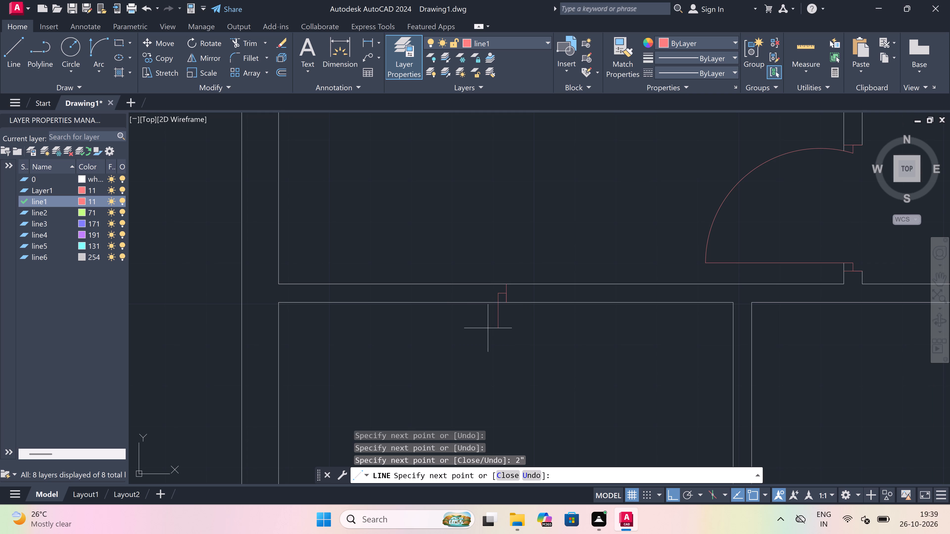
{"action": "scroll", "coordinate": [488, 328], "scroll_direction": "up", "scroll_amount": 1}
{"action": "type", "text": "2'"}
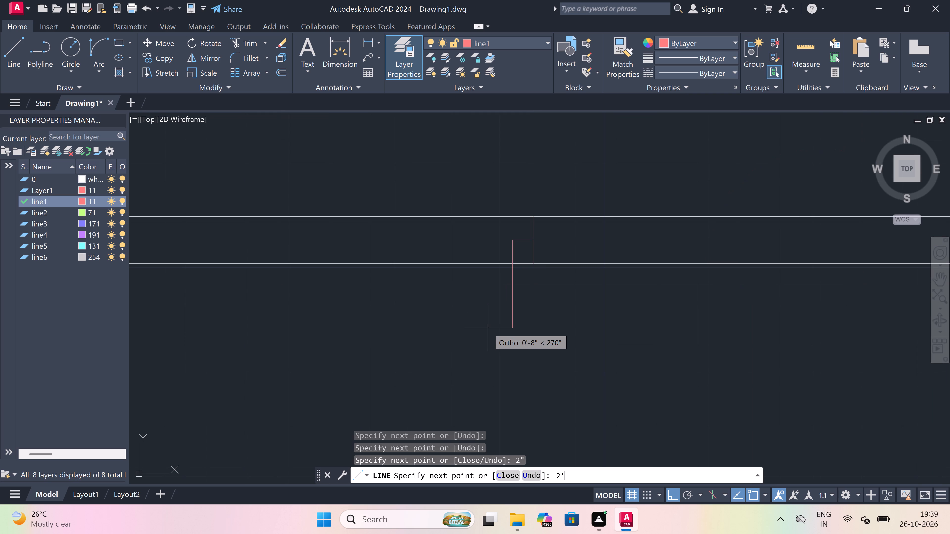
{"action": "key", "text": "space"}
{"action": "key", "text": "Escape"}
Draw the opposite jamb line across the same wall, left of the leaf, with a 2" return rightward from its midpoint.
{"action": "key", "text": "space"}
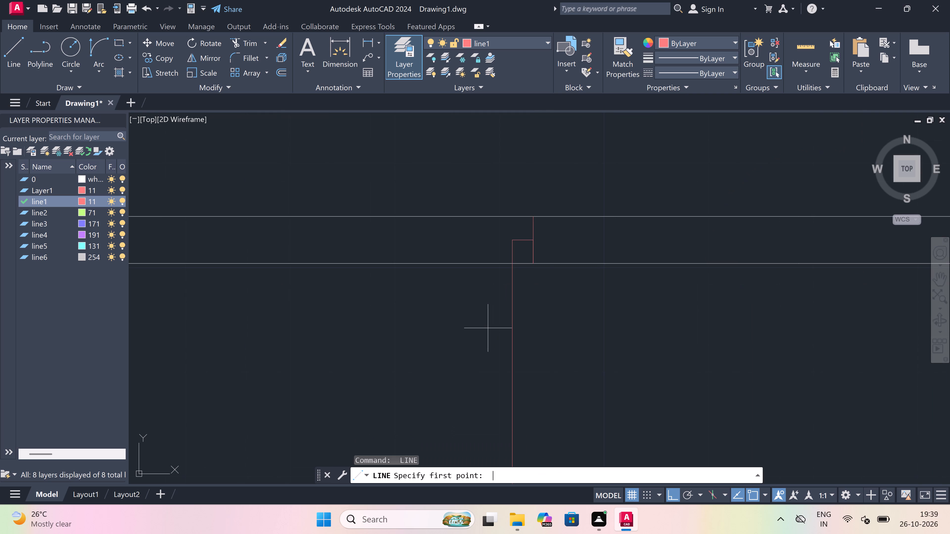
{"action": "scroll", "coordinate": [365, 212], "scroll_direction": "down", "scroll_amount": 5}
{"action": "scroll", "coordinate": [351, 218], "scroll_direction": "up", "scroll_amount": 4}
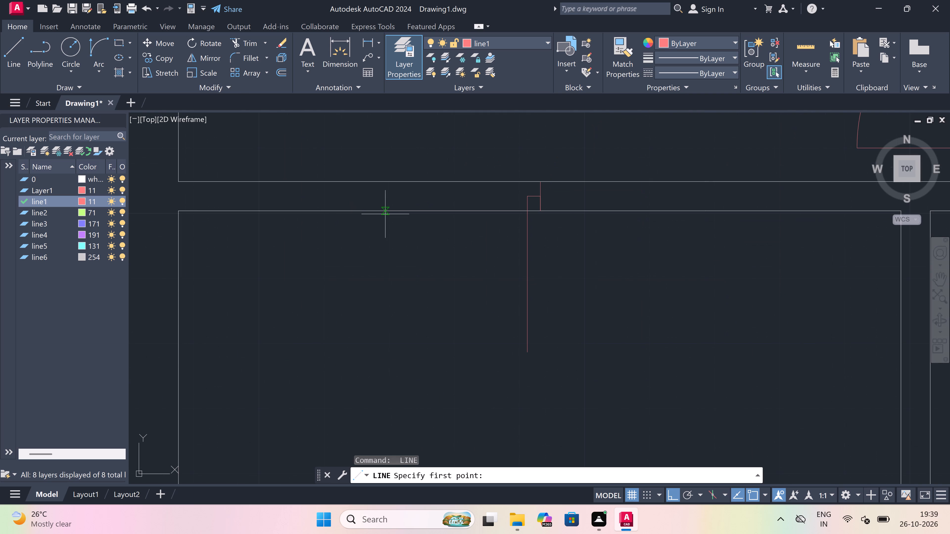
{"action": "left_click", "coordinate": [389, 209]}
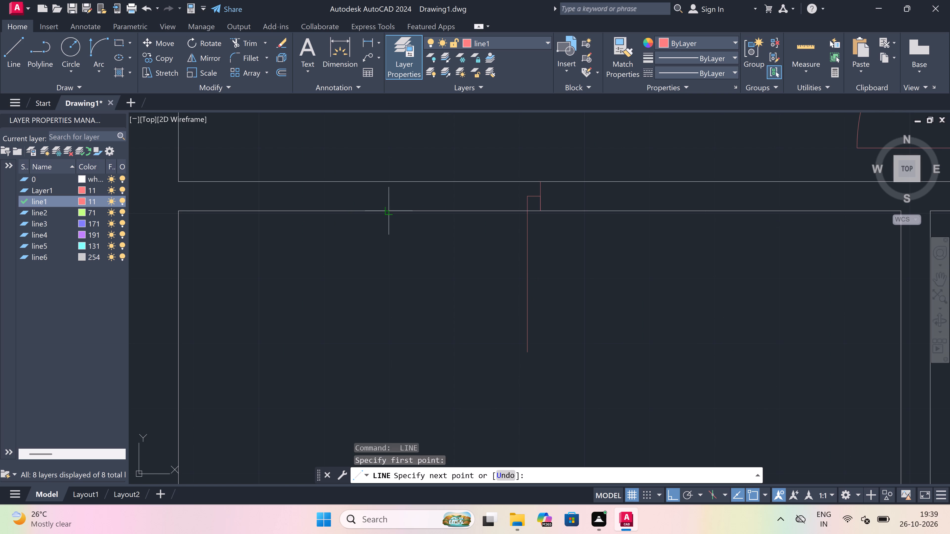
{"action": "left_click", "coordinate": [394, 183]}
{"action": "left_click_drag", "start_coordinate": [392, 196], "coordinate": [434, 199]}
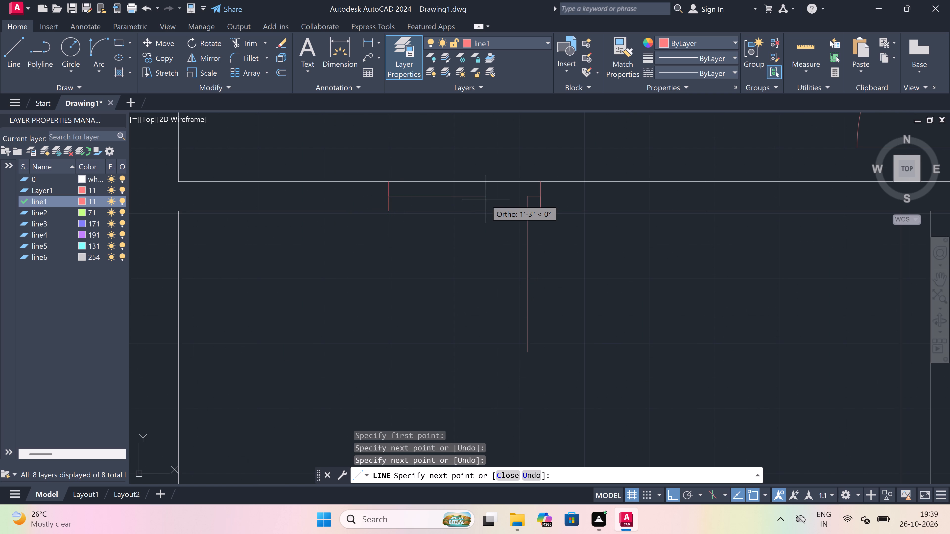
{"action": "key", "text": "2"}
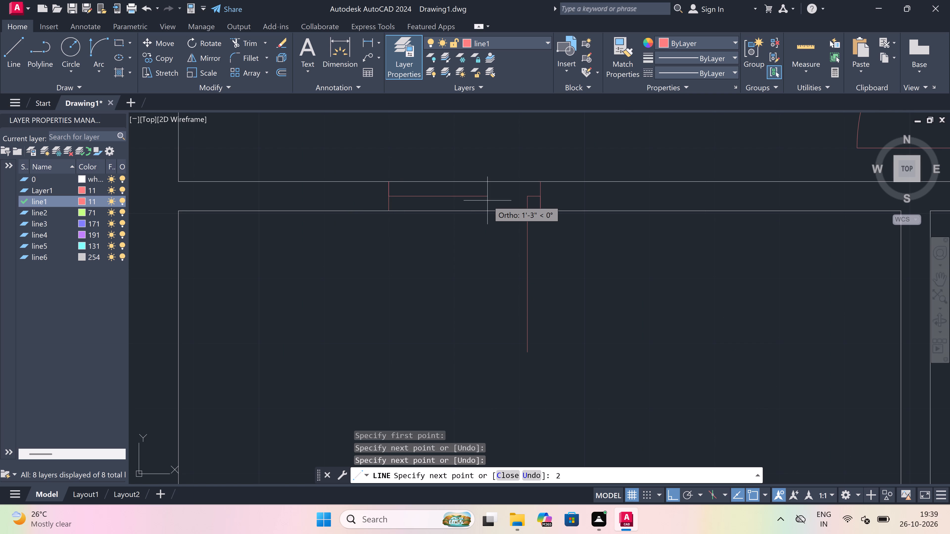
{"action": "type", "text": "\""}
{"action": "key", "text": "space"}
{"action": "key", "text": "Escape"}
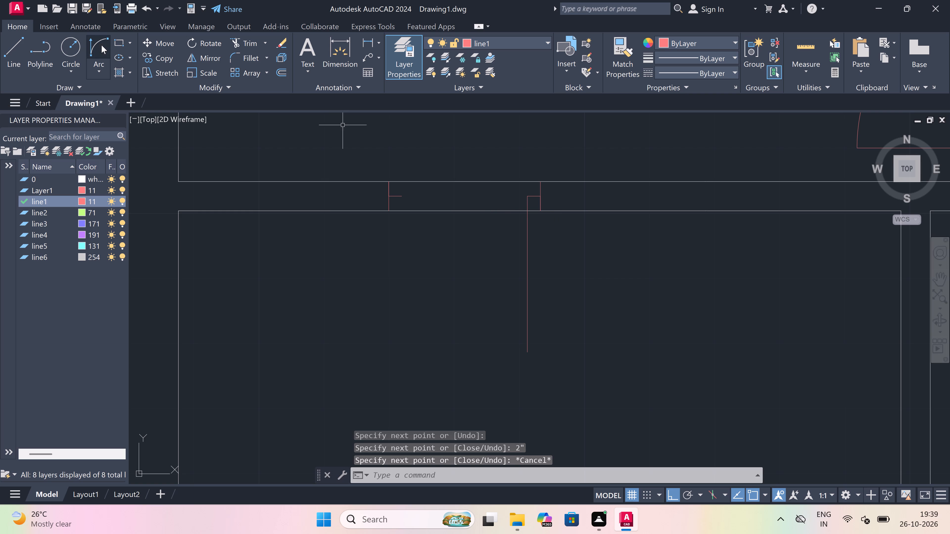
Draw the door swing as a start-end-direction arc from the 2' leaf's free end to the tip of the left jamb's return.
{"action": "left_click_drag", "start_coordinate": [101, 44], "coordinate": [104, 44]}
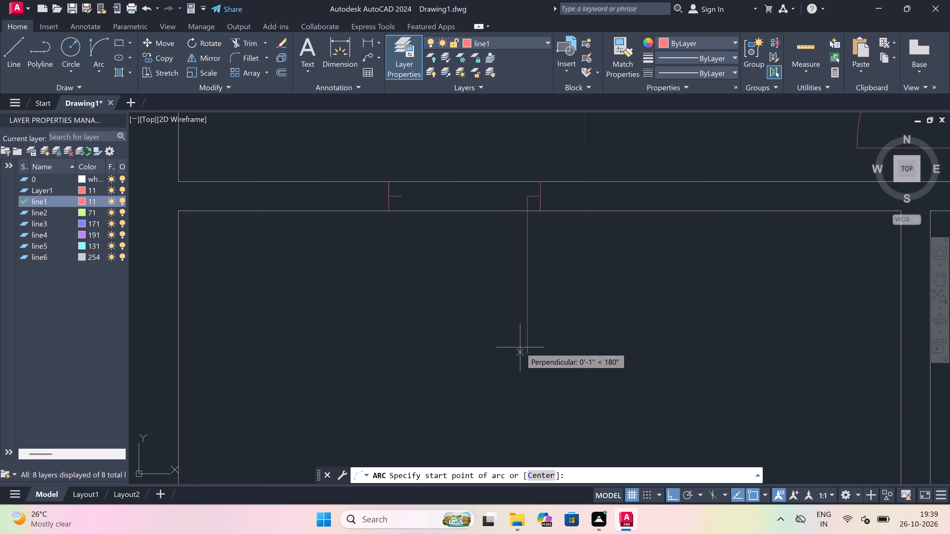
{"action": "left_click_drag", "start_coordinate": [528, 352], "coordinate": [525, 349]}
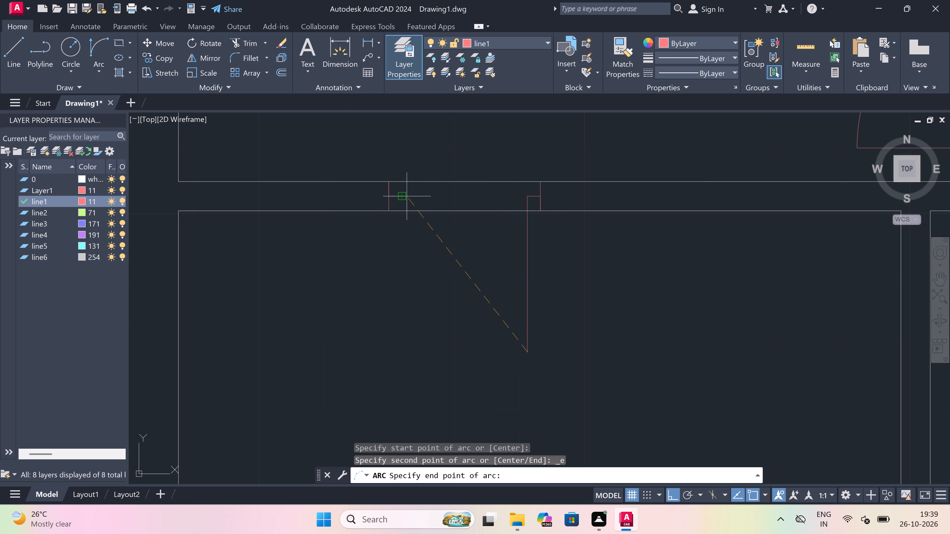
{"action": "left_click_drag", "start_coordinate": [406, 197], "coordinate": [406, 199]}
{"action": "left_click", "coordinate": [375, 253]}
Trim both lines of the horizontal wall across this 2' door's opening.
{"action": "type", "text": "tr"}
{"action": "key", "text": "space"}
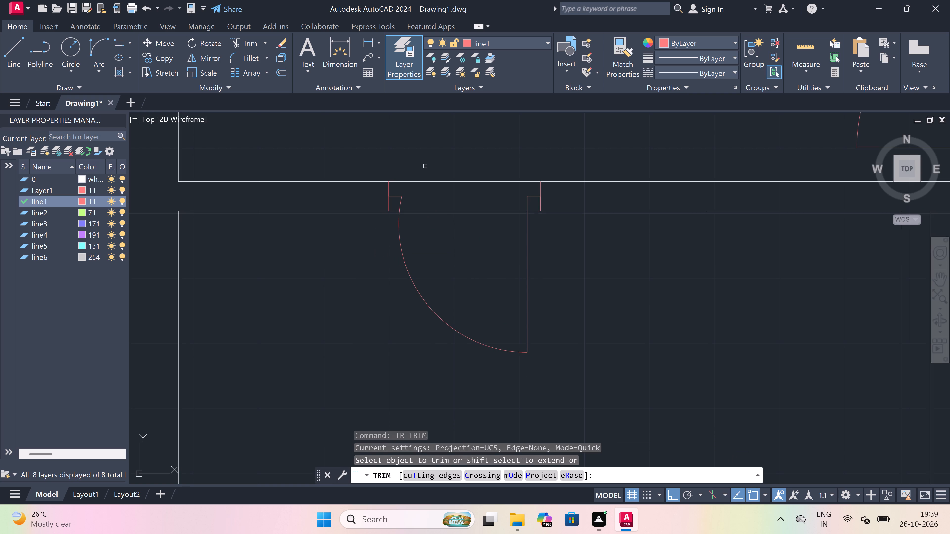
{"action": "left_click", "coordinate": [441, 171]}
{"action": "left_click", "coordinate": [460, 257]}
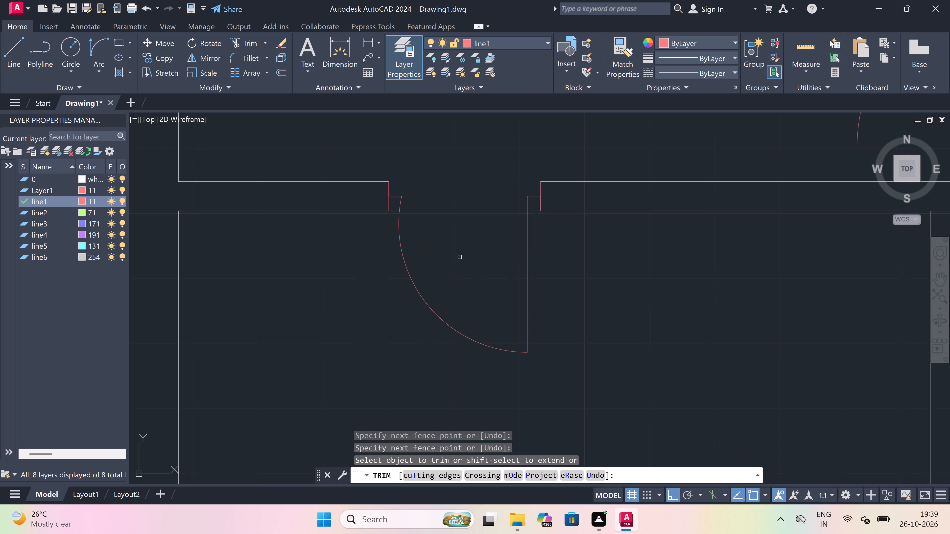
{"action": "key", "text": "Escape"}
Draw a jamb line across the left vertical wall of the room below the staircase, just under its top corner.
{"action": "scroll", "coordinate": [461, 258], "scroll_direction": "down", "scroll_amount": 4}
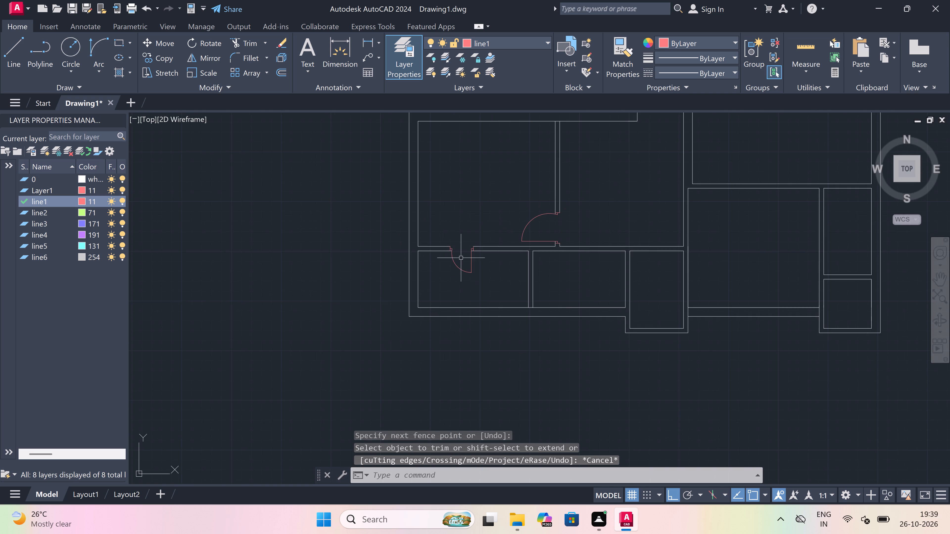
{"action": "scroll", "coordinate": [461, 258], "scroll_direction": "down", "scroll_amount": 3}
{"action": "scroll", "coordinate": [498, 249], "scroll_direction": "up", "scroll_amount": 2}
{"action": "type", "text": "l"}
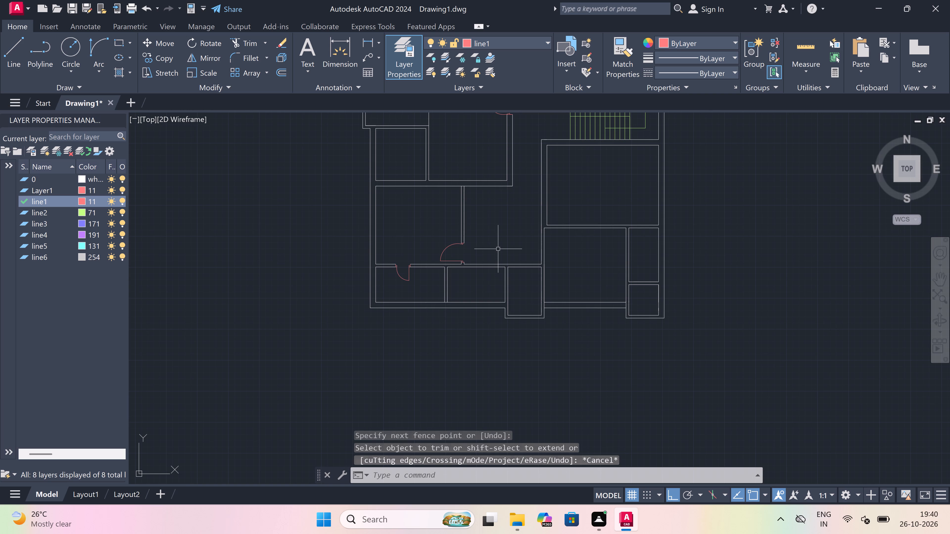
{"action": "key", "text": "space"}
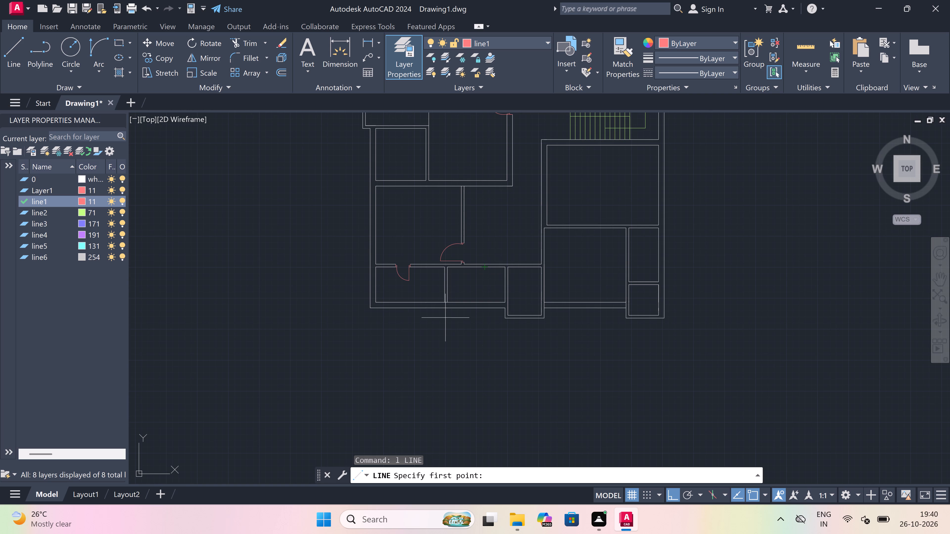
{"action": "scroll", "coordinate": [445, 318], "scroll_direction": "down", "scroll_amount": 2}
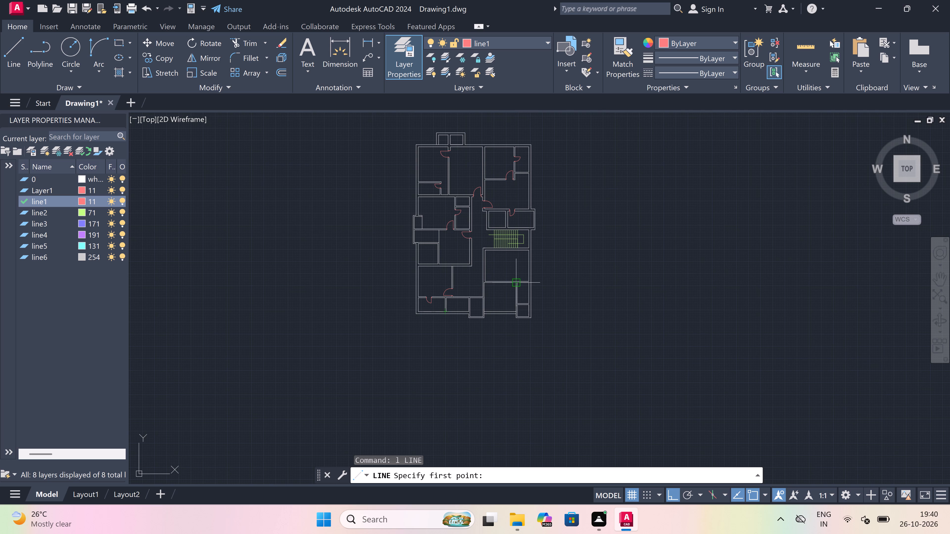
{"action": "scroll", "coordinate": [460, 212], "scroll_direction": "up", "scroll_amount": 1}
{"action": "scroll", "coordinate": [495, 269], "scroll_direction": "up", "scroll_amount": 3}
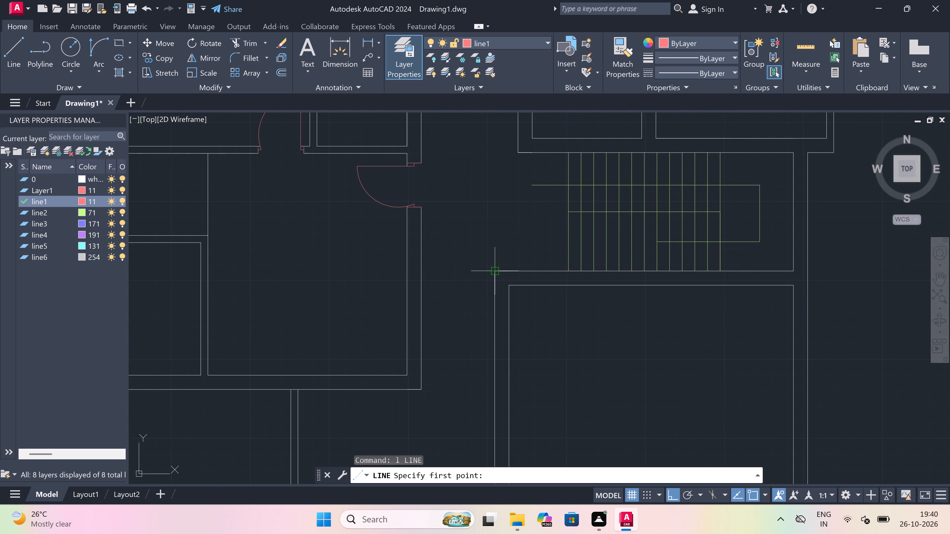
{"action": "scroll", "coordinate": [495, 275], "scroll_direction": "up", "scroll_amount": 2}
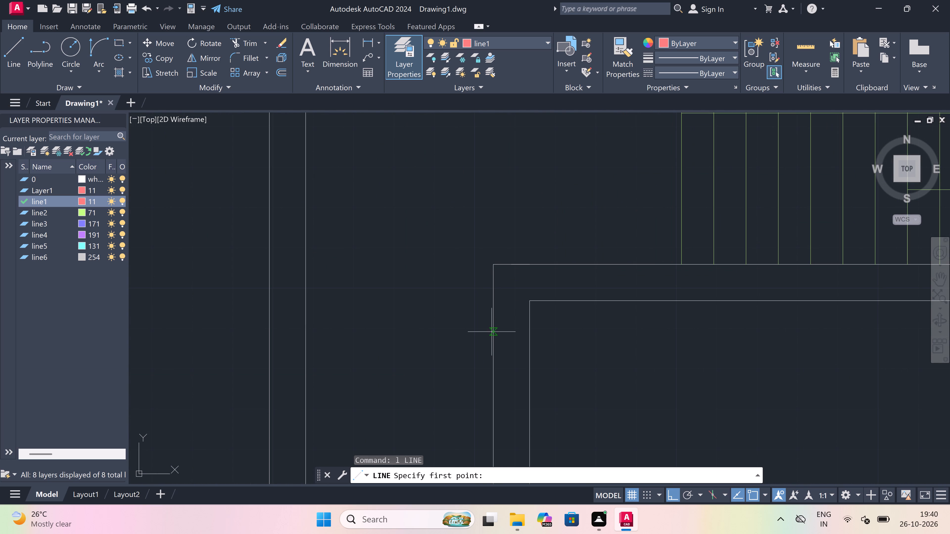
{"action": "left_click_drag", "start_coordinate": [490, 322], "coordinate": [499, 324]}
{"action": "left_click_drag", "start_coordinate": [533, 325], "coordinate": [518, 326]}
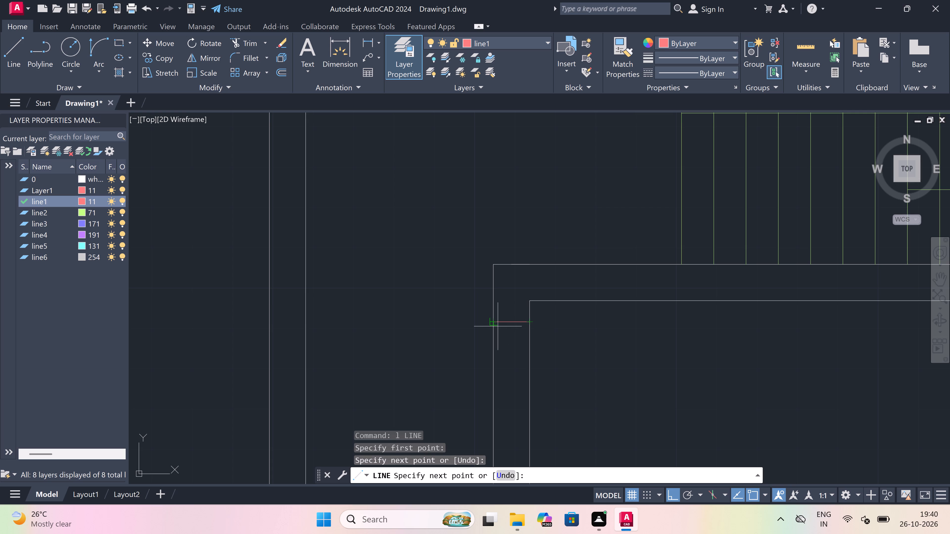
From this jamb's midpoint, draw a 2" return downward and a 3' door leaf rightward into the room.
{"action": "left_click", "coordinate": [512, 326]}
{"action": "scroll", "coordinate": [512, 326], "scroll_direction": "down", "scroll_amount": 3}
{"action": "scroll", "coordinate": [512, 327], "scroll_direction": "up", "scroll_amount": 3}
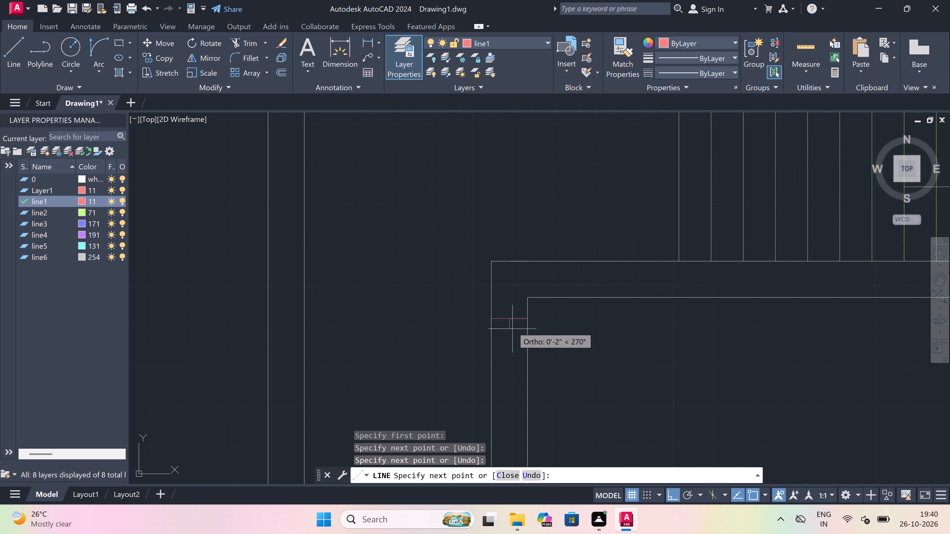
{"action": "key", "text": "2"}
{"action": "type", "text": "\""}
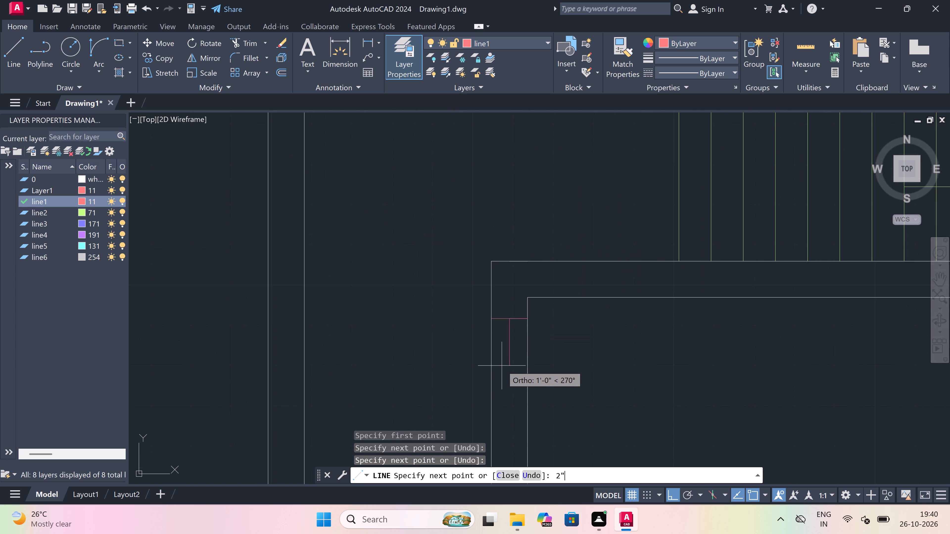
{"action": "key", "text": "space"}
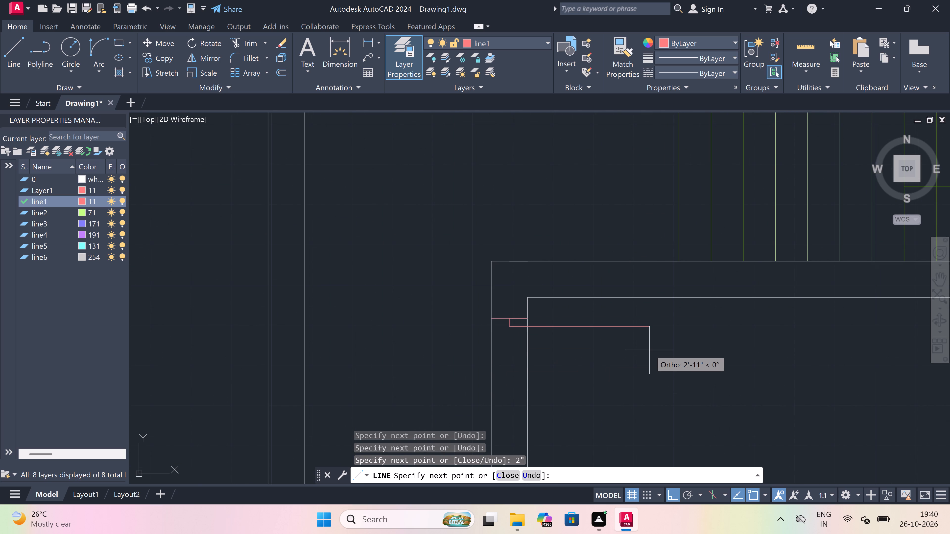
{"action": "type", "text": "3'"}
{"action": "key", "text": "space"}
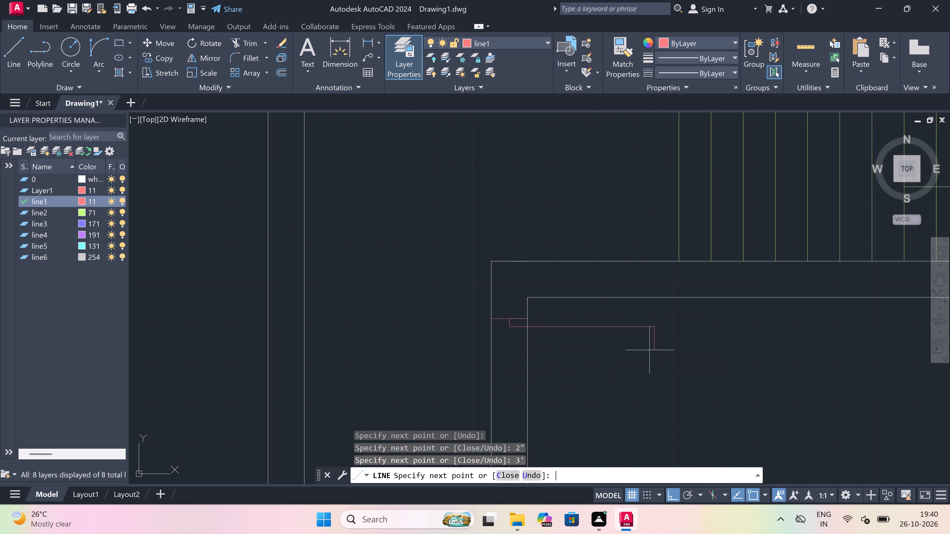
{"action": "key", "text": "Escape"}
Draw the opposite jamb line across the same vertical wall, below the leaf, with a 2" return upward from its midpoint.
{"action": "key", "text": "space"}
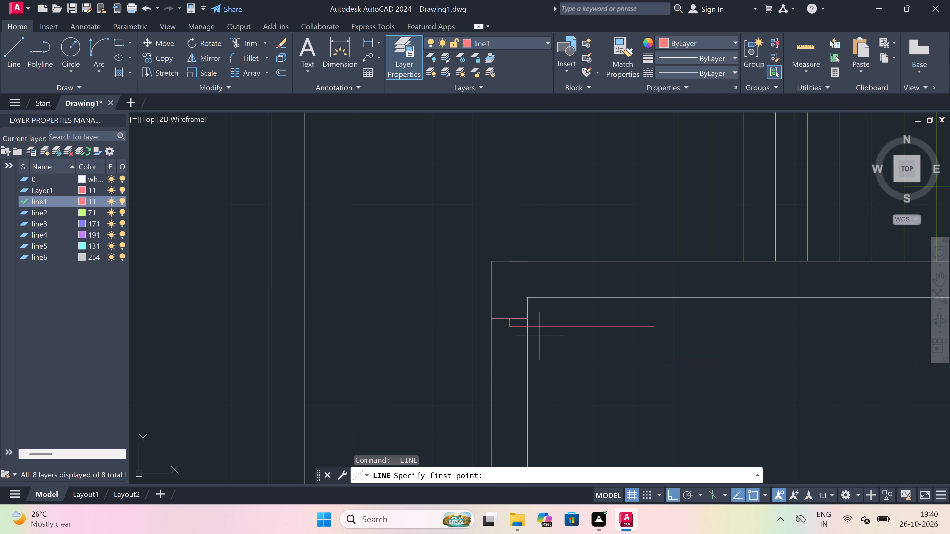
{"action": "scroll", "coordinate": [387, 292], "scroll_direction": "down", "scroll_amount": 3}
{"action": "scroll", "coordinate": [422, 298], "scroll_direction": "up", "scroll_amount": 3}
{"action": "scroll", "coordinate": [422, 298], "scroll_direction": "down", "scroll_amount": 1}
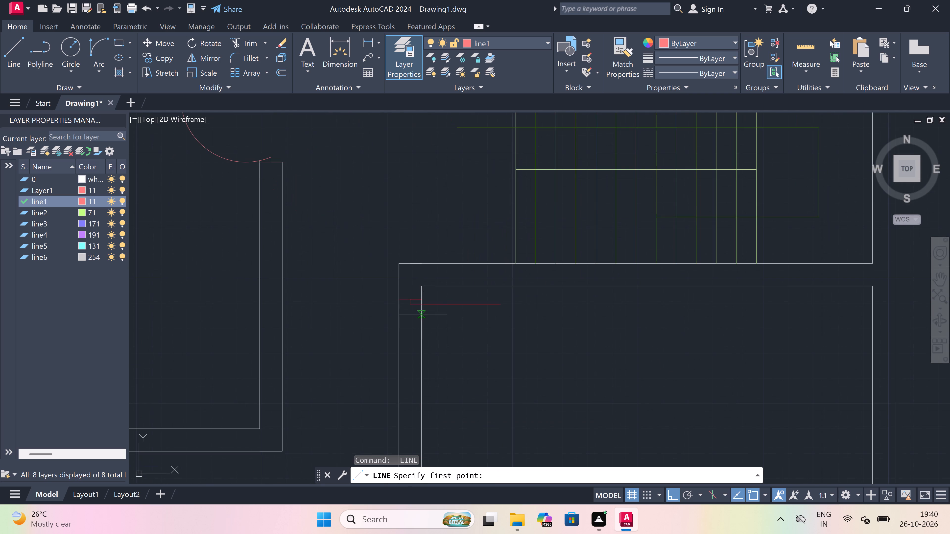
{"action": "scroll", "coordinate": [424, 316], "scroll_direction": "up", "scroll_amount": 1}
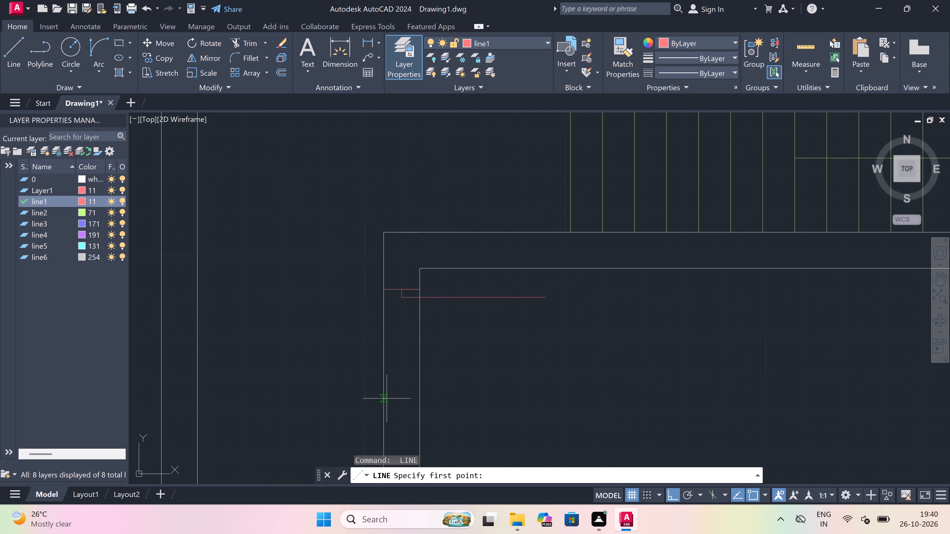
{"action": "left_click_drag", "start_coordinate": [387, 412], "coordinate": [408, 412]}
{"action": "left_click", "coordinate": [418, 413]}
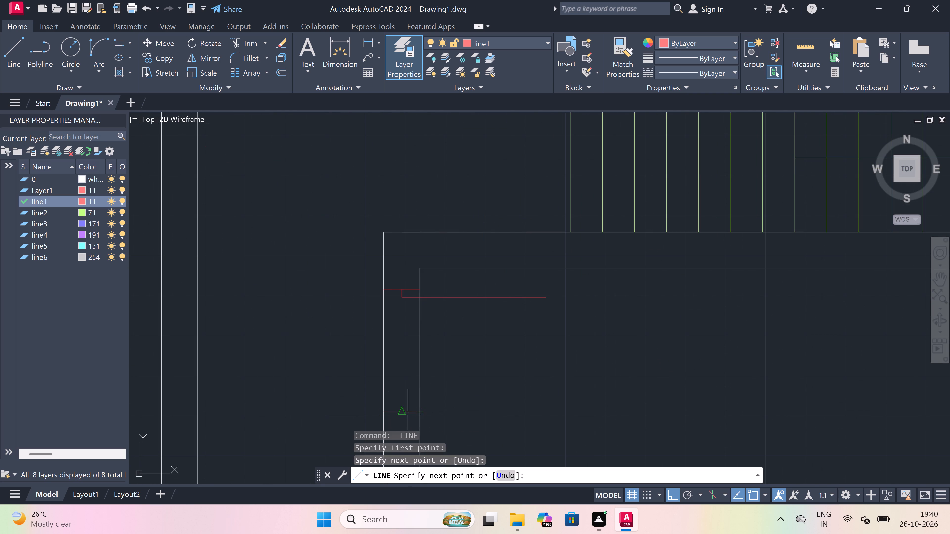
{"action": "left_click_drag", "start_coordinate": [406, 413], "coordinate": [405, 411]}
{"action": "key", "text": "2"}
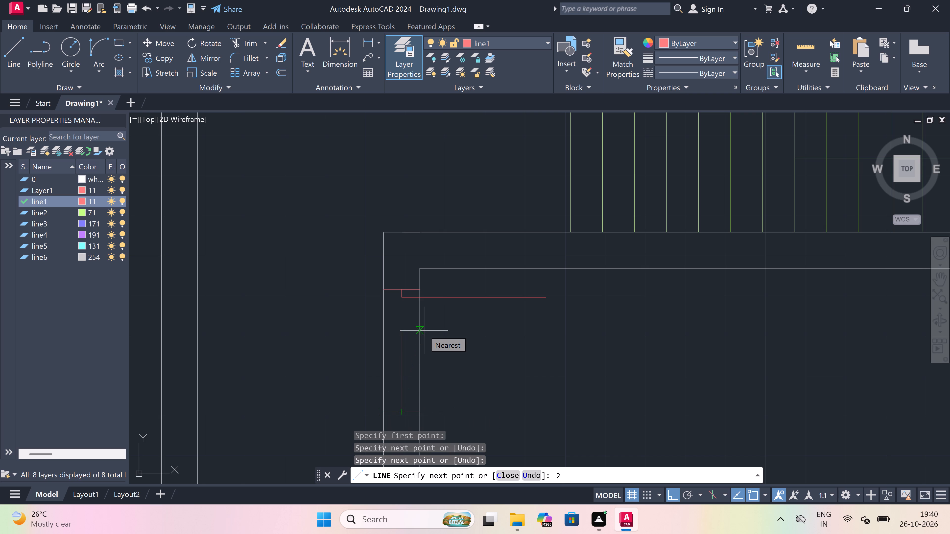
{"action": "type", "text": "\""}
{"action": "key", "text": "space"}
{"action": "key", "text": "Escape"}
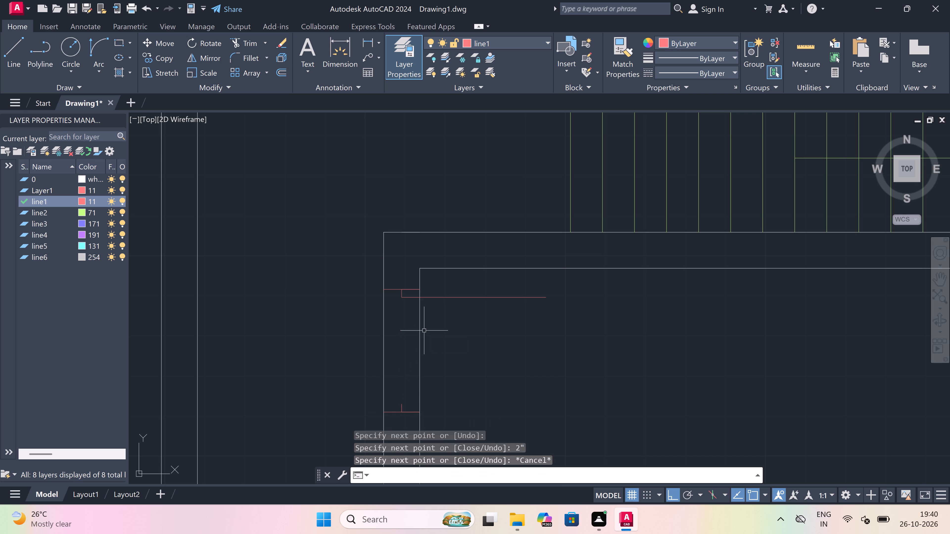
Draw the door's swing arc from the 3' leaf's free end to the end of the opposite jamb's 2" return.
{"action": "left_click", "coordinate": [100, 42]}
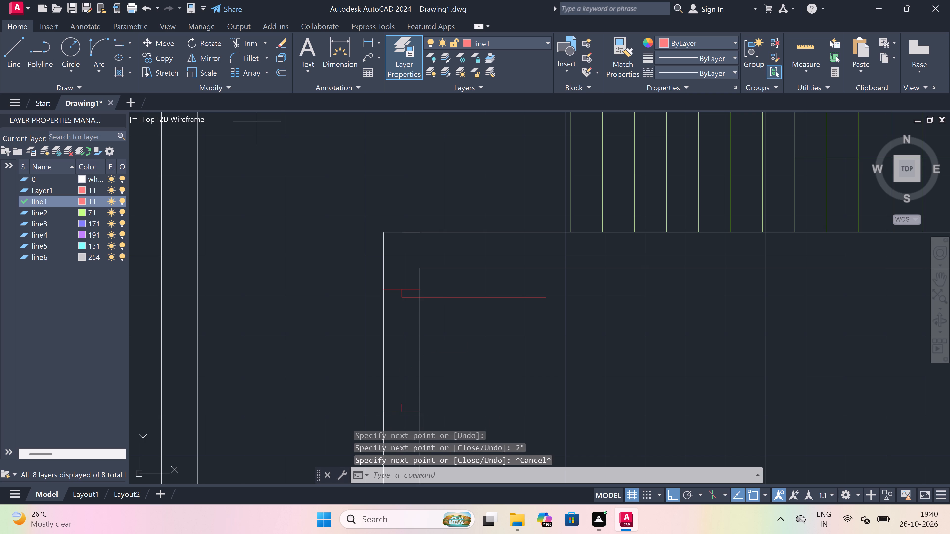
{"action": "left_click_drag", "start_coordinate": [548, 294], "coordinate": [542, 301]}
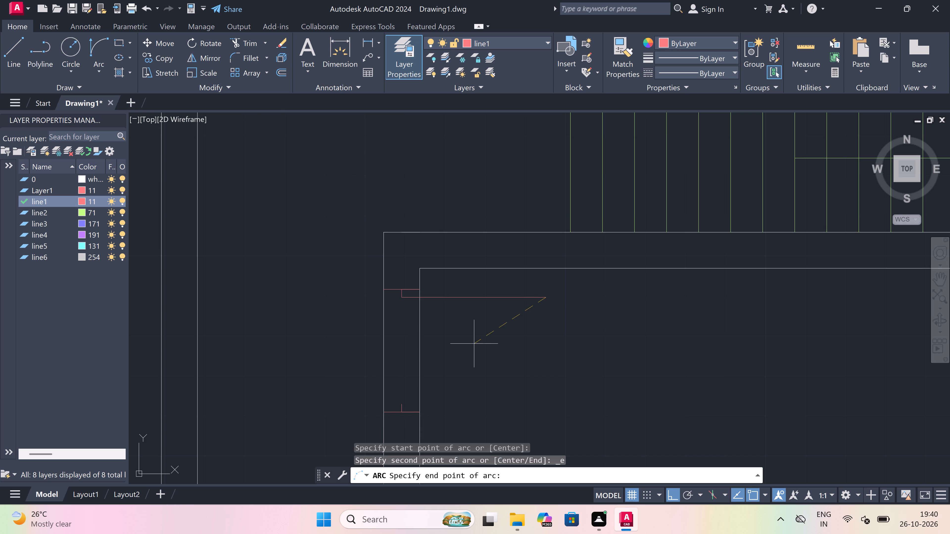
{"action": "left_click", "coordinate": [403, 405]}
{"action": "left_click", "coordinate": [615, 404]}
{"action": "scroll", "coordinate": [530, 261], "scroll_direction": "down", "scroll_amount": 4}
{"action": "scroll", "coordinate": [526, 283], "scroll_direction": "up", "scroll_amount": 4}
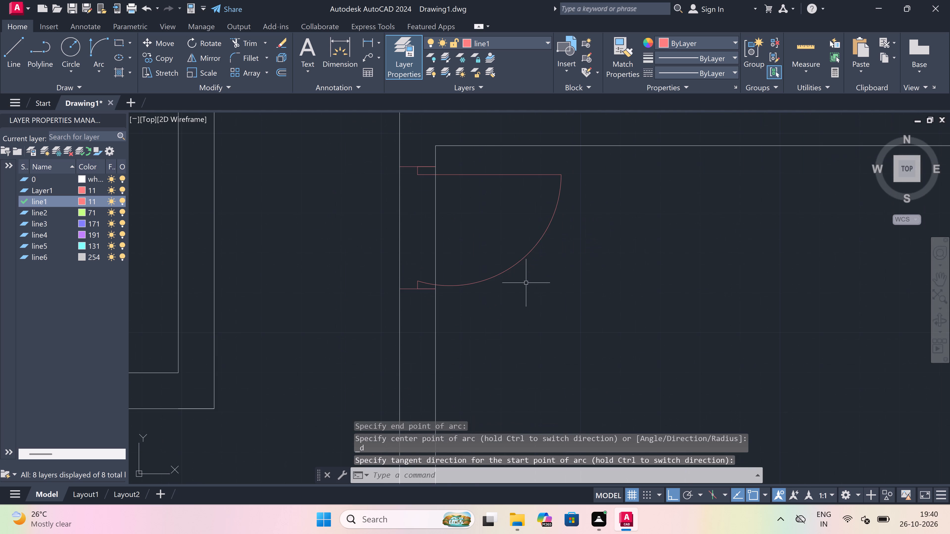
Trim both lines of the vertical wall across this 3' door's opening.
{"action": "type", "text": "tr"}
{"action": "key", "text": "space"}
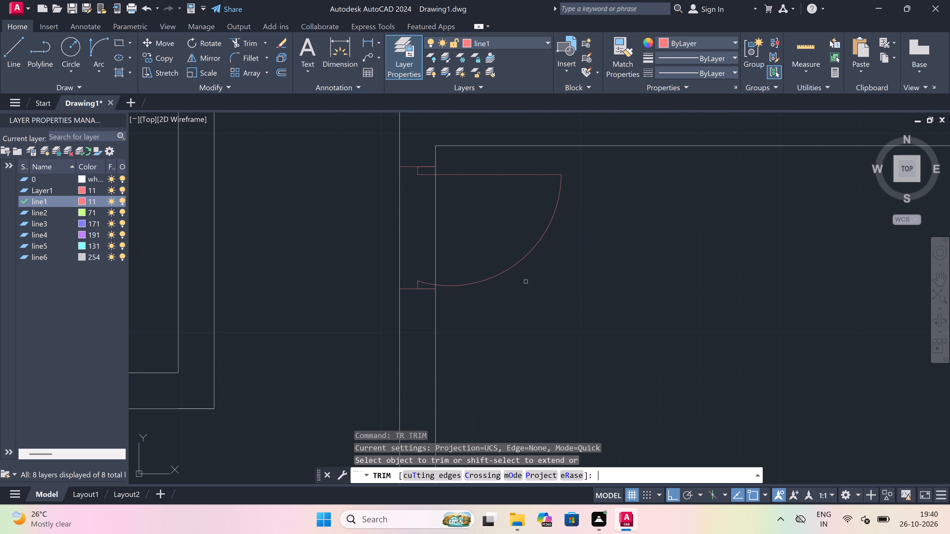
{"action": "left_click_drag", "start_coordinate": [452, 222], "coordinate": [446, 222]}
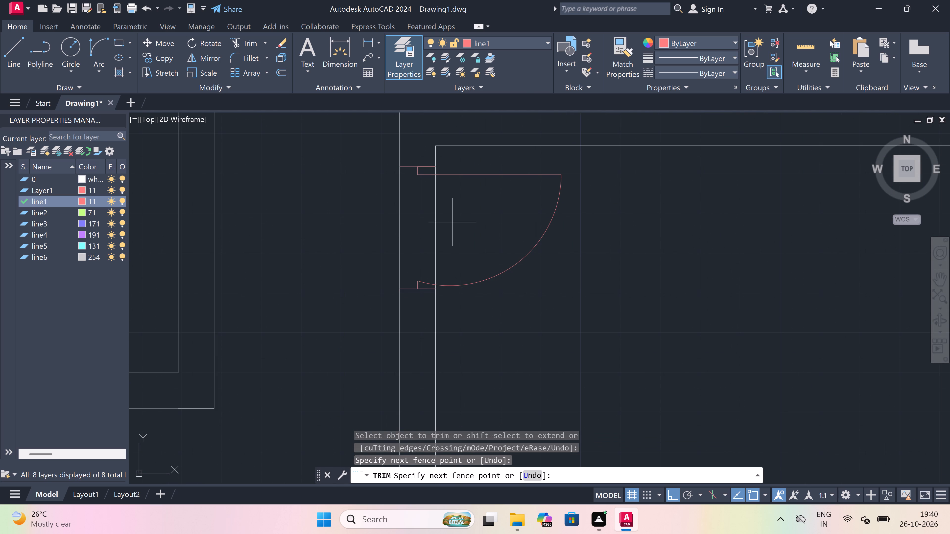
{"action": "left_click_drag", "start_coordinate": [299, 247], "coordinate": [304, 247]}
{"action": "scroll", "coordinate": [446, 243], "scroll_direction": "down", "scroll_amount": 1}
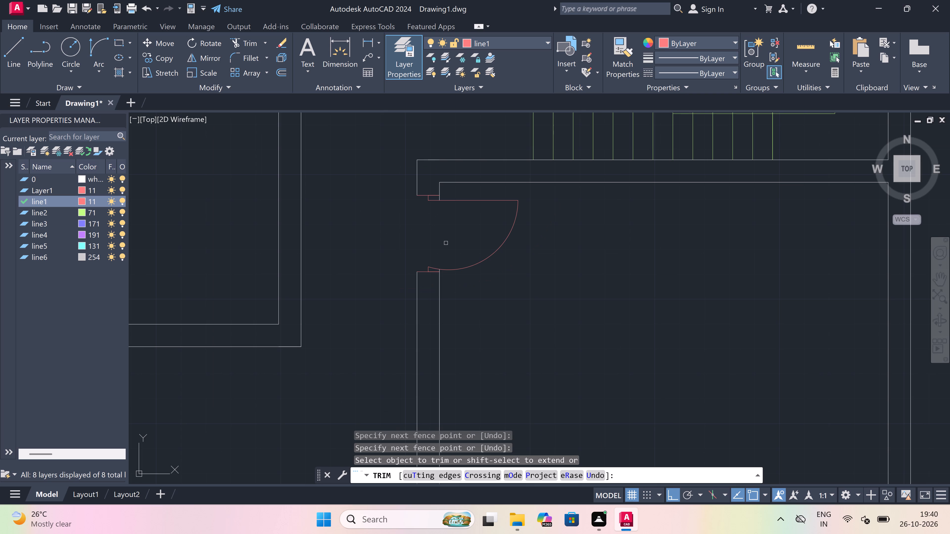
{"action": "key", "text": "Escape"}
Extend both lines of the horizontal wall on the left rightward to the vertical wall below the new door.
{"action": "type", "text": "ex"}
{"action": "key", "text": "space"}
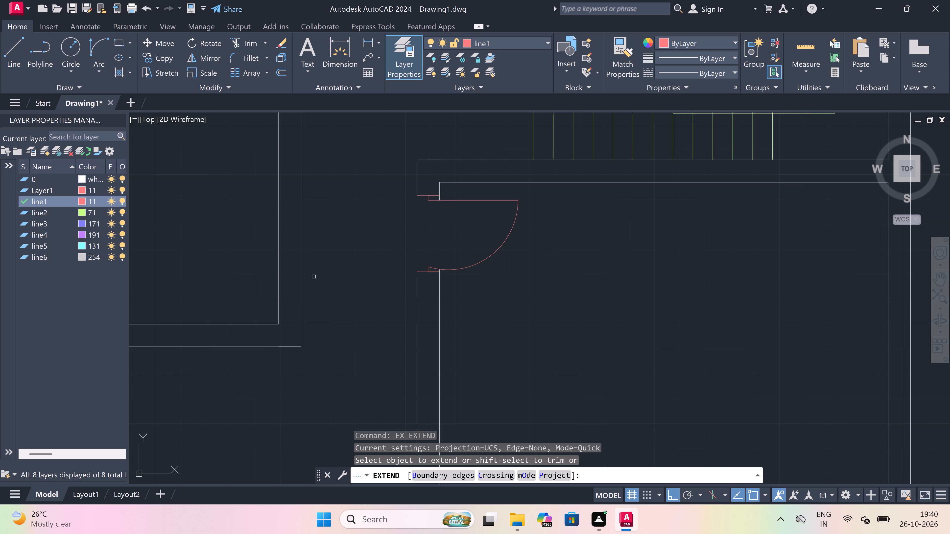
{"action": "left_click_drag", "start_coordinate": [250, 302], "coordinate": [251, 305]}
{"action": "left_click", "coordinate": [250, 409]}
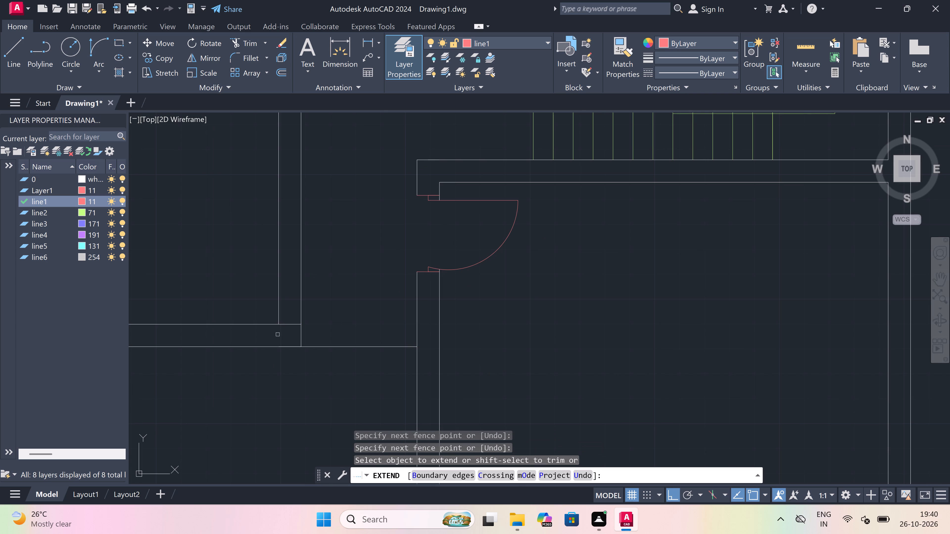
{"action": "left_click_drag", "start_coordinate": [275, 311], "coordinate": [275, 316]}
{"action": "left_click", "coordinate": [257, 410]}
{"action": "key", "text": "Escape"}
Trim the overlapping wall lines where the extended horizontal wall meets the two vertical walls, leaving open junctions.
{"action": "type", "text": "tr"}
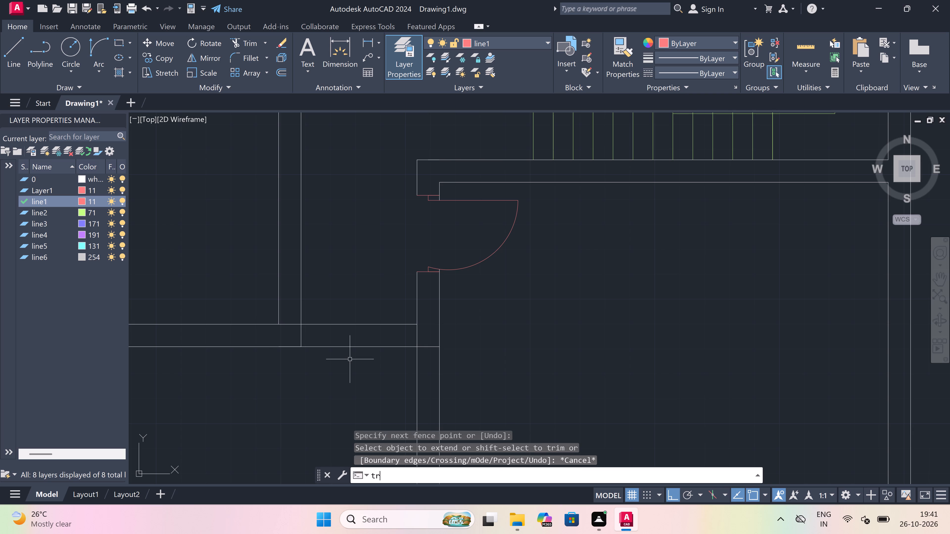
{"action": "key", "text": "space"}
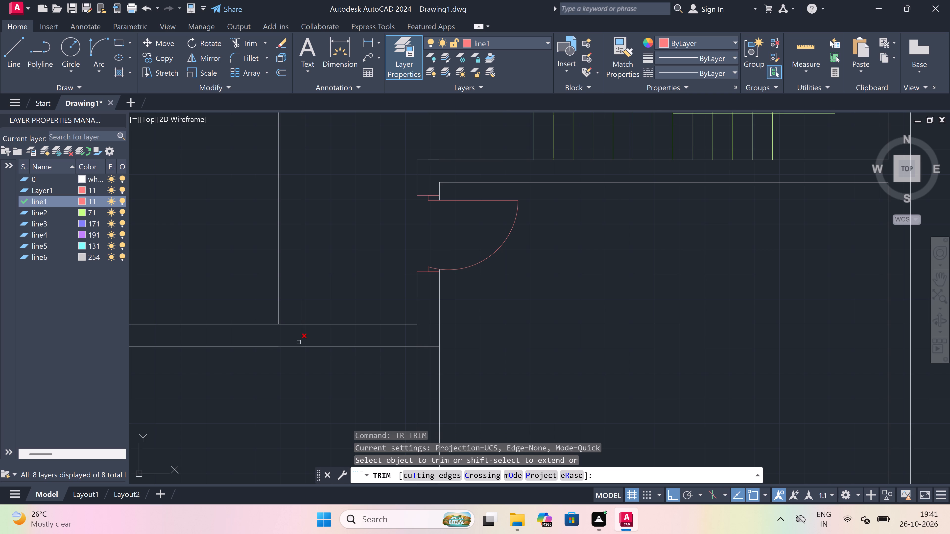
{"action": "scroll", "coordinate": [297, 336], "scroll_direction": "up", "scroll_amount": 1}
{"action": "left_click", "coordinate": [292, 333]}
{"action": "left_click_drag", "start_coordinate": [296, 305], "coordinate": [296, 311]}
{"action": "left_click_drag", "start_coordinate": [293, 336], "coordinate": [322, 340]}
{"action": "left_click", "coordinate": [504, 355]}
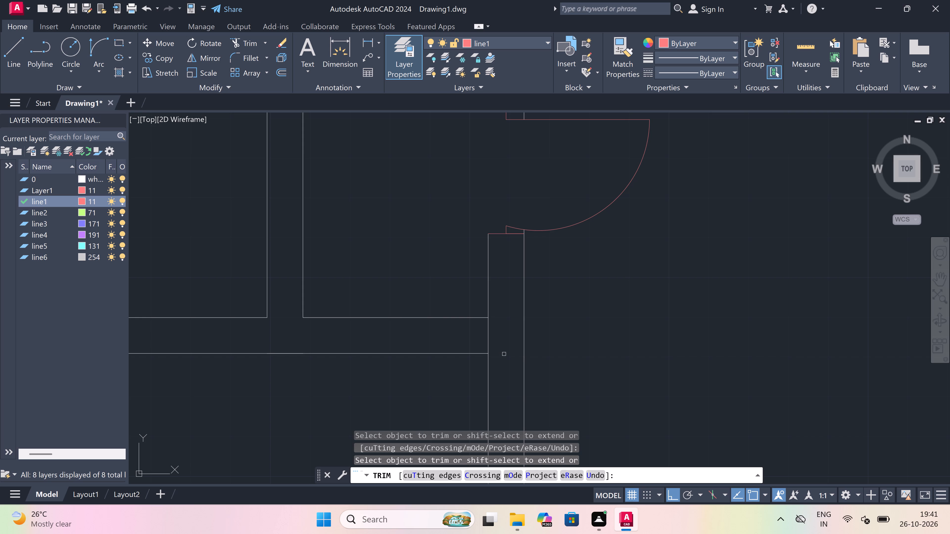
{"action": "left_click", "coordinate": [498, 345]}
{"action": "left_click", "coordinate": [471, 338]}
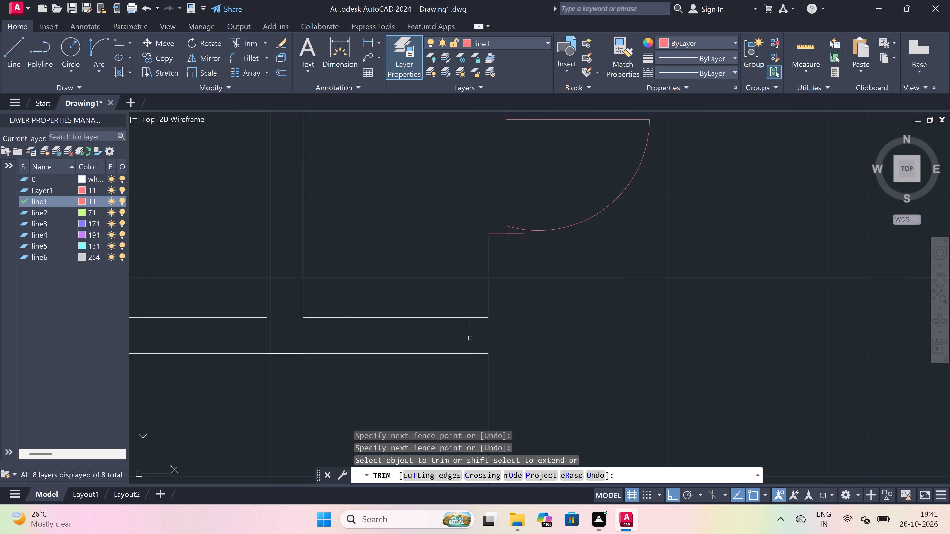
{"action": "key", "text": "Escape"}
Draw a jamb line across the extended horizontal wall, just left of its junction with the right-hand vertical wall.
{"action": "type", "text": "l"}
{"action": "key", "text": "space"}
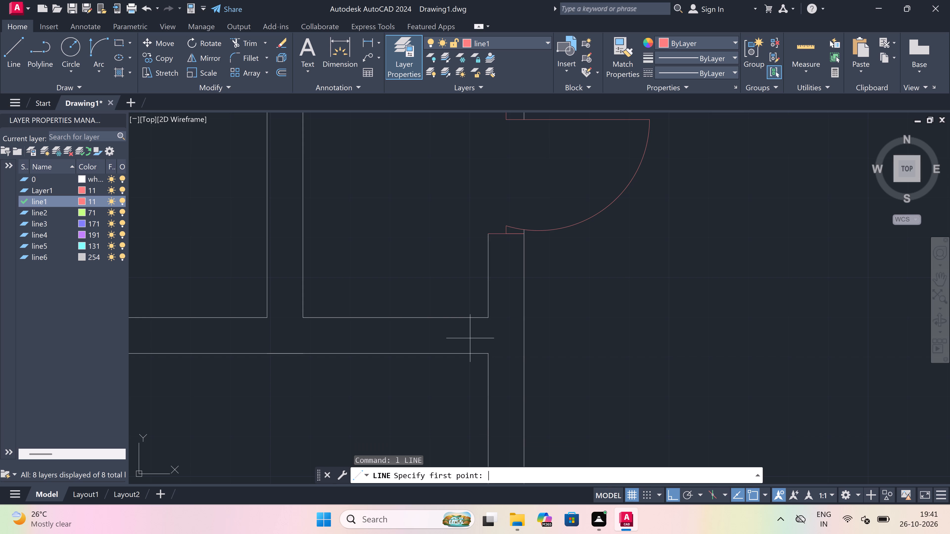
{"action": "scroll", "coordinate": [485, 331], "scroll_direction": "up", "scroll_amount": 1}
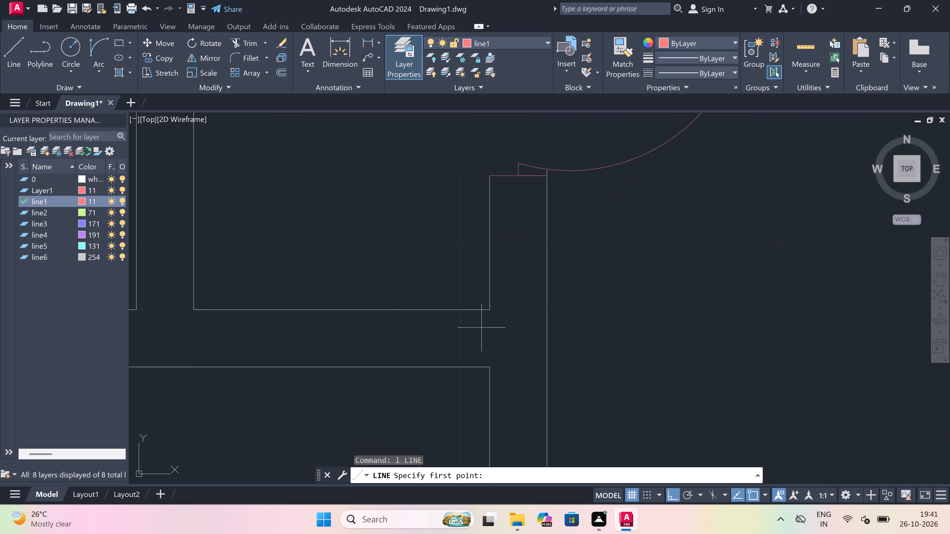
{"action": "left_click", "coordinate": [468, 312]}
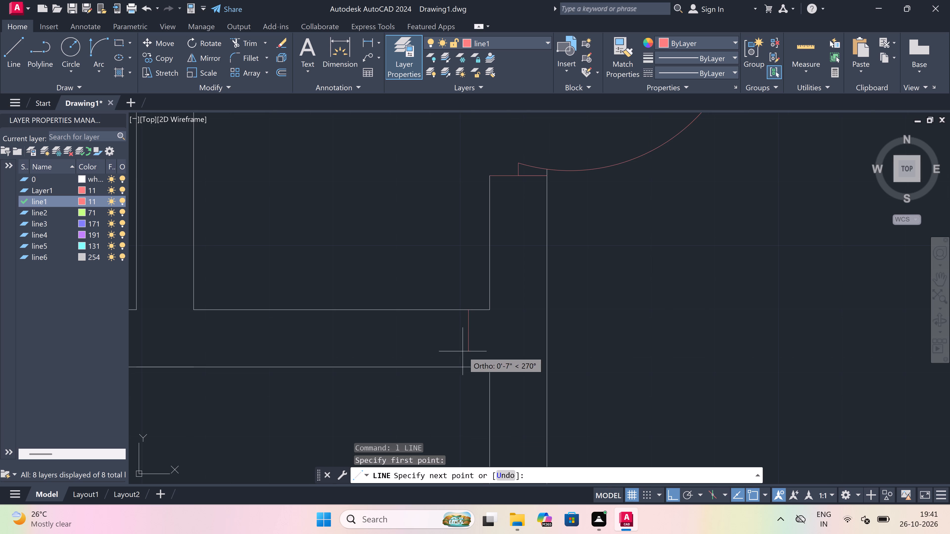
{"action": "left_click", "coordinate": [465, 369]}
From this jamb's midpoint, draw a 2" return leftward and a 3' door leaf downward.
{"action": "left_click", "coordinate": [470, 337]}
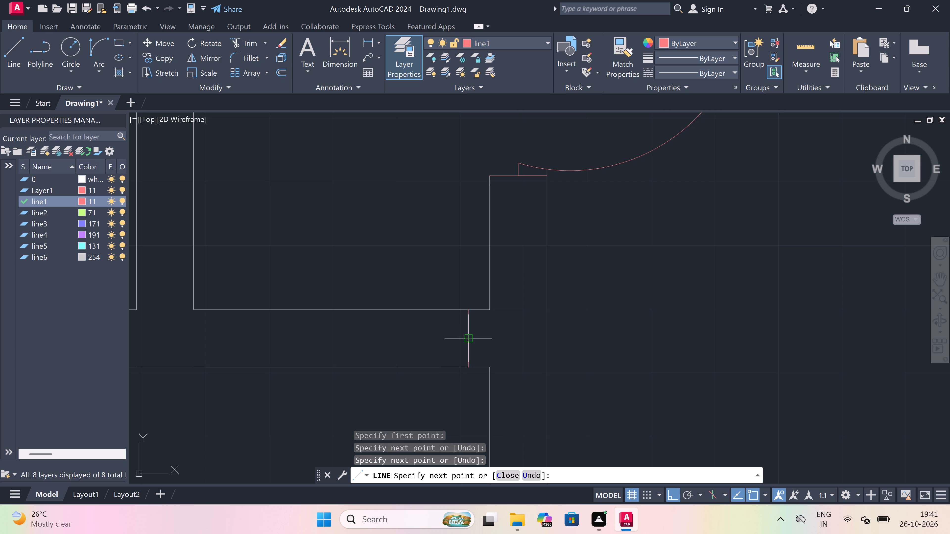
{"action": "scroll", "coordinate": [470, 337], "scroll_direction": "down", "scroll_amount": 2}
{"action": "scroll", "coordinate": [459, 337], "scroll_direction": "up", "scroll_amount": 2}
{"action": "key", "text": "2"}
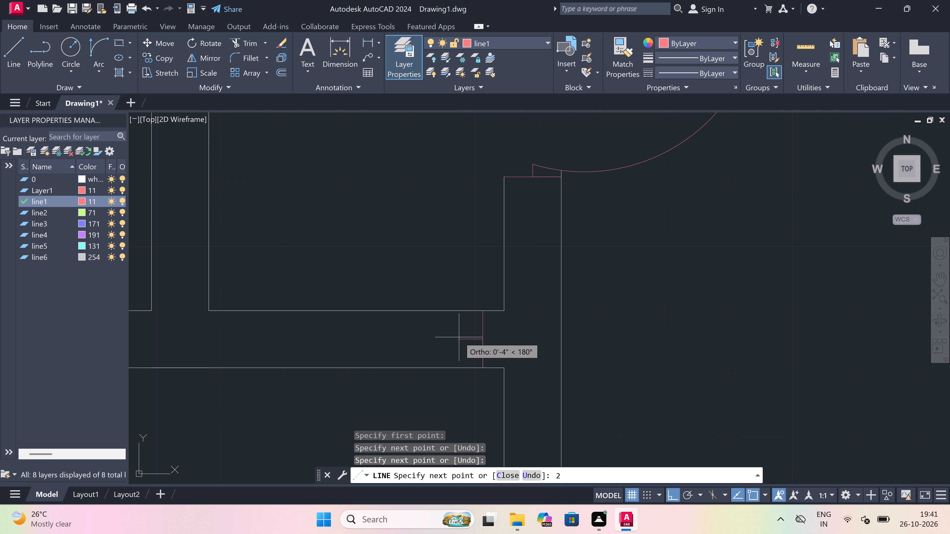
{"action": "type", "text": "\""}
{"action": "key", "text": "space"}
{"action": "scroll", "coordinate": [459, 337], "scroll_direction": "down", "scroll_amount": 4}
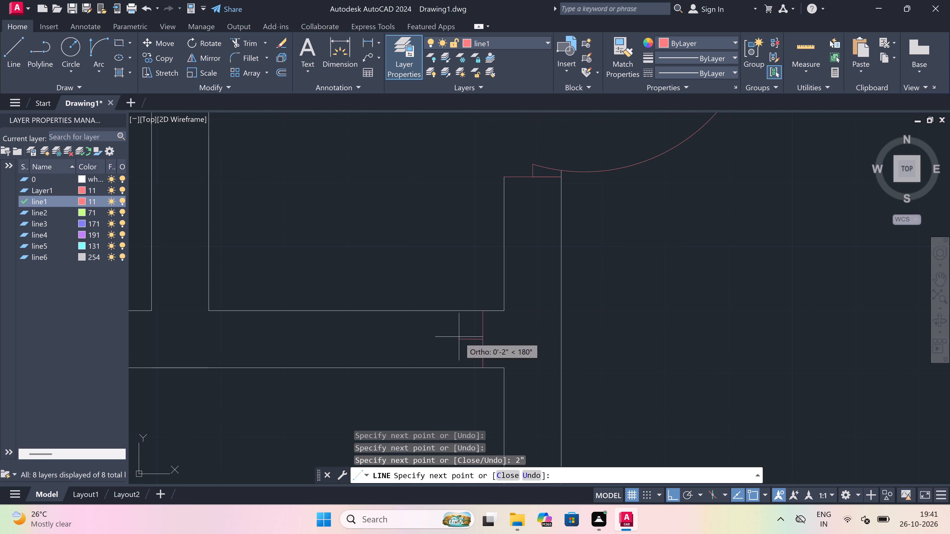
{"action": "scroll", "coordinate": [472, 358], "scroll_direction": "up", "scroll_amount": 4}
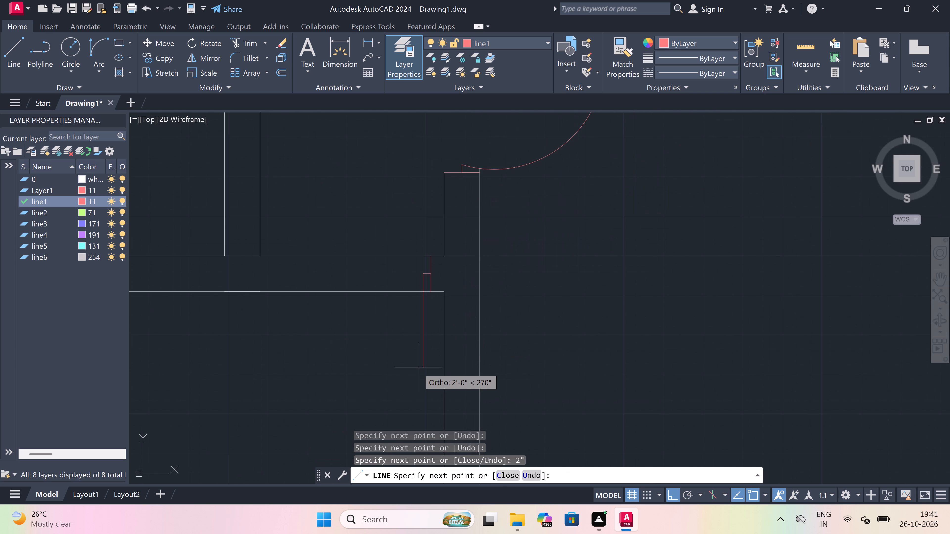
{"action": "type", "text": "3'"}
{"action": "key", "text": "space"}
{"action": "key", "text": "Escape"}
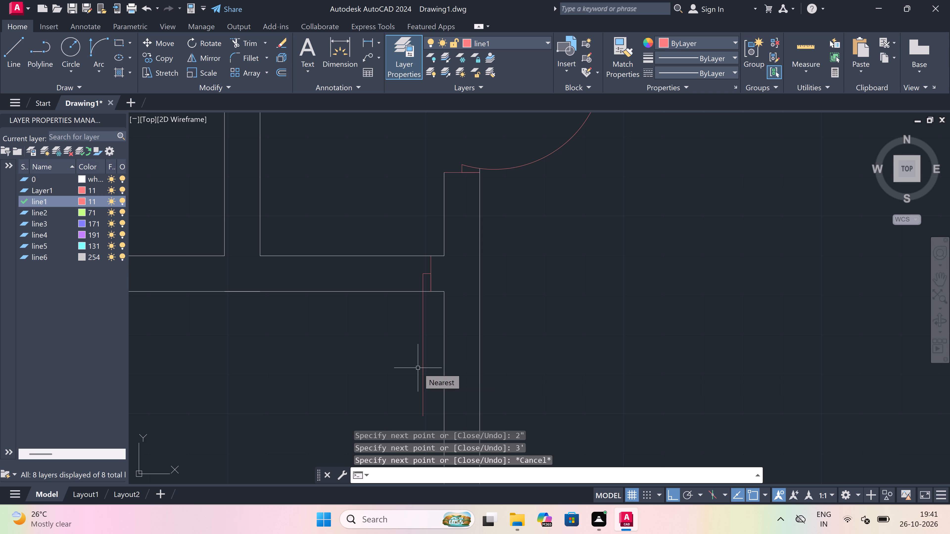
Draw the opposite jamb line across the same horizontal wall, left of the leaf, with a 2" return rightward from its midpoint.
{"action": "key", "text": "space"}
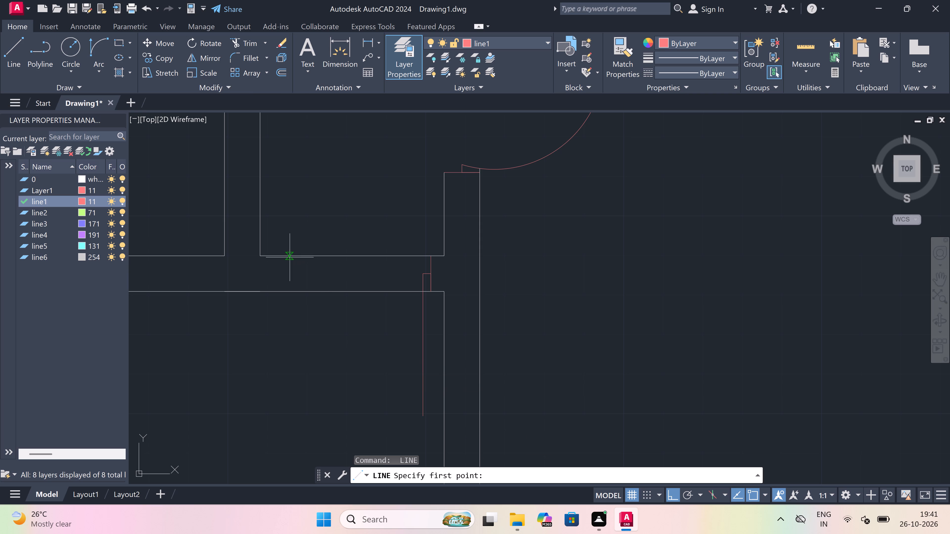
{"action": "left_click_drag", "start_coordinate": [292, 257], "coordinate": [291, 267]}
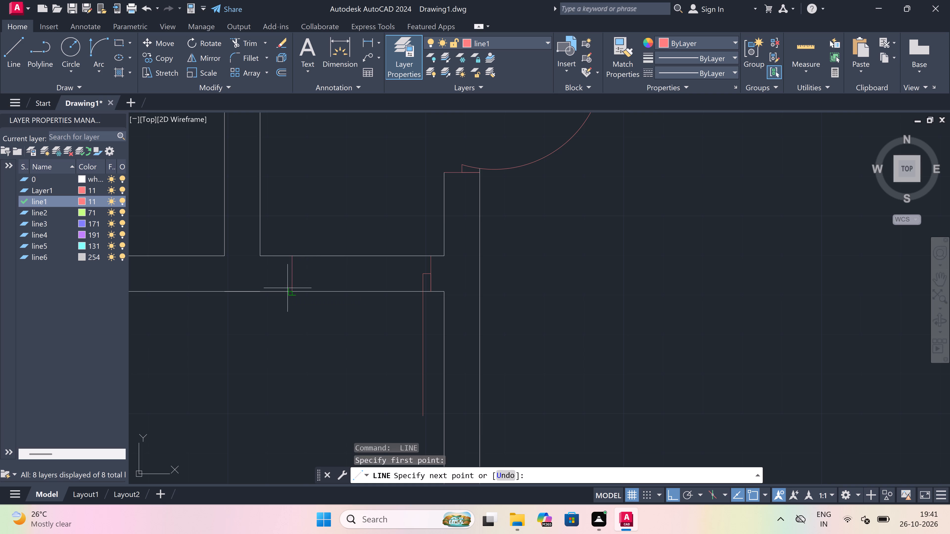
{"action": "left_click", "coordinate": [291, 290]}
{"action": "left_click_drag", "start_coordinate": [290, 273], "coordinate": [332, 278]}
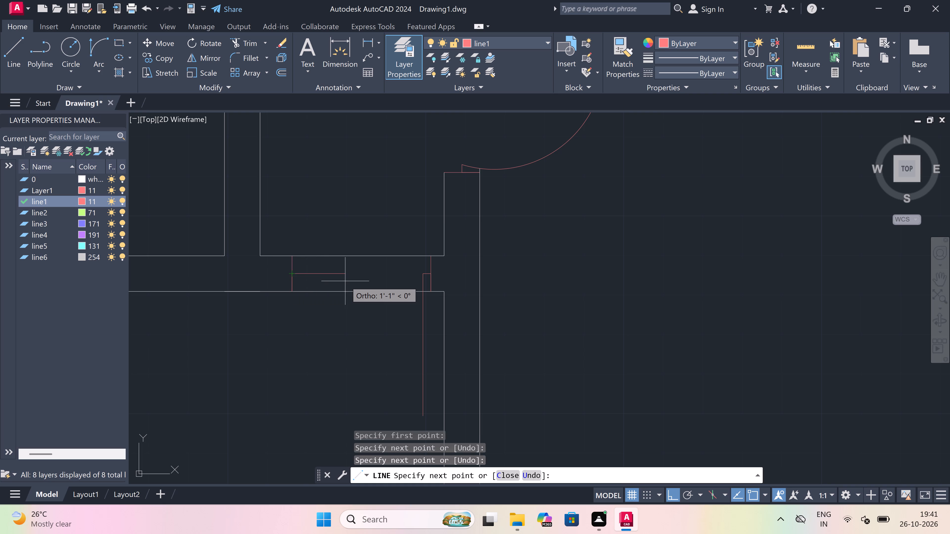
{"action": "key", "text": "2"}
{"action": "type", "text": "\""}
{"action": "key", "text": "space"}
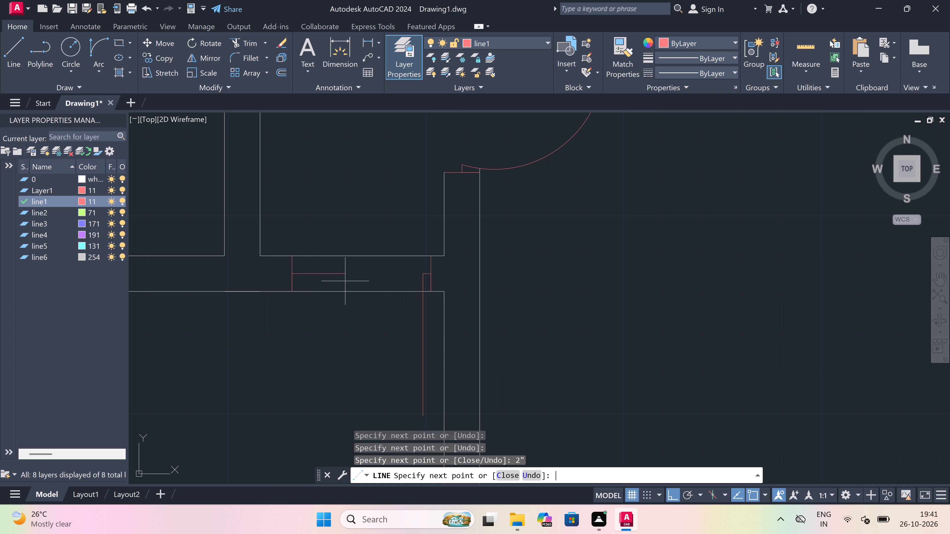
{"action": "key", "text": "Escape"}
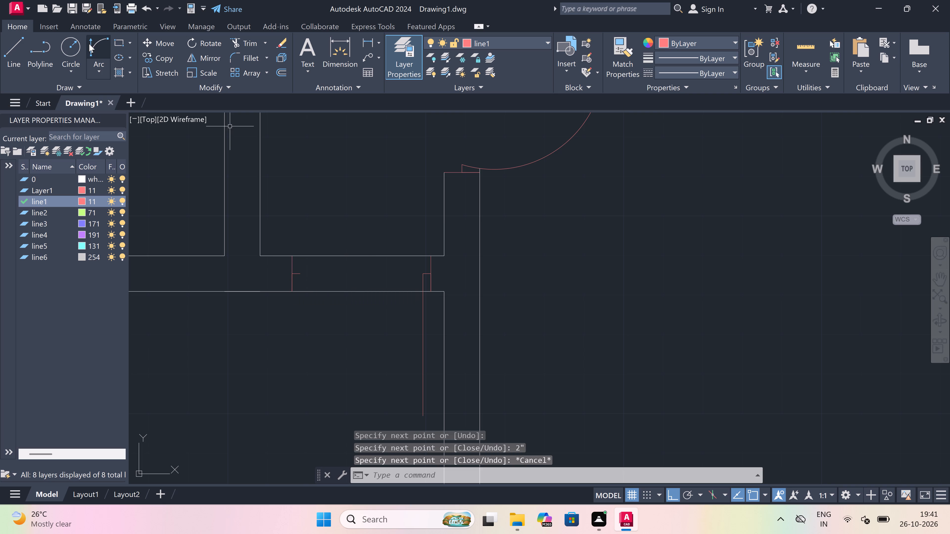
Draw the swing arc from the downward leaf's free end to the end of the opposite jamb's return.
{"action": "left_click_drag", "start_coordinate": [102, 43], "coordinate": [105, 44]}
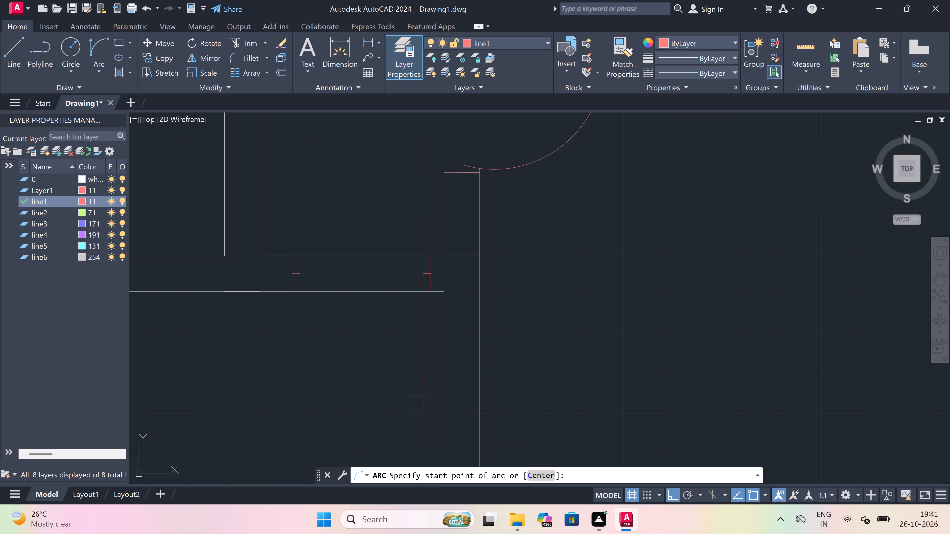
{"action": "left_click_drag", "start_coordinate": [424, 414], "coordinate": [388, 370]}
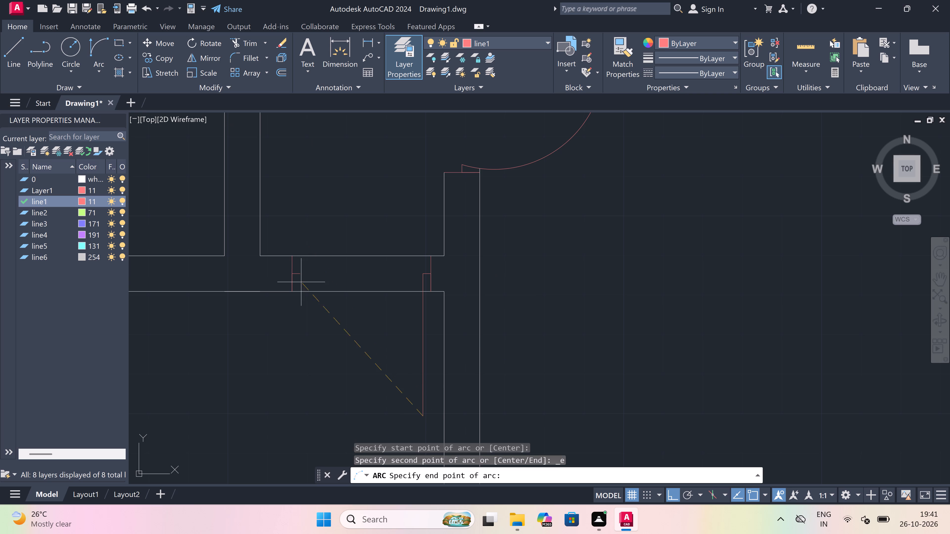
{"action": "left_click_drag", "start_coordinate": [298, 272], "coordinate": [297, 274]}
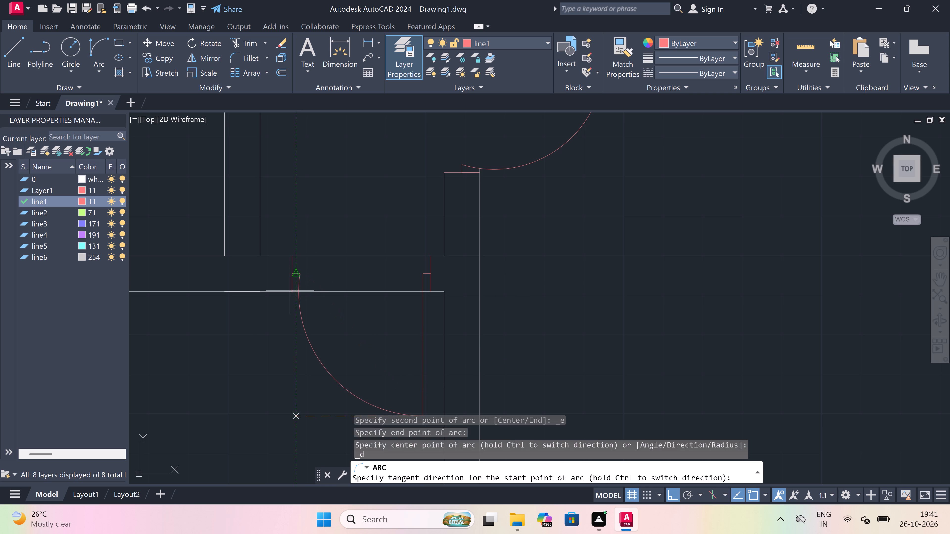
{"action": "left_click", "coordinate": [252, 353]}
Trim both lines of the horizontal wall across this door's opening.
{"action": "type", "text": "tr"}
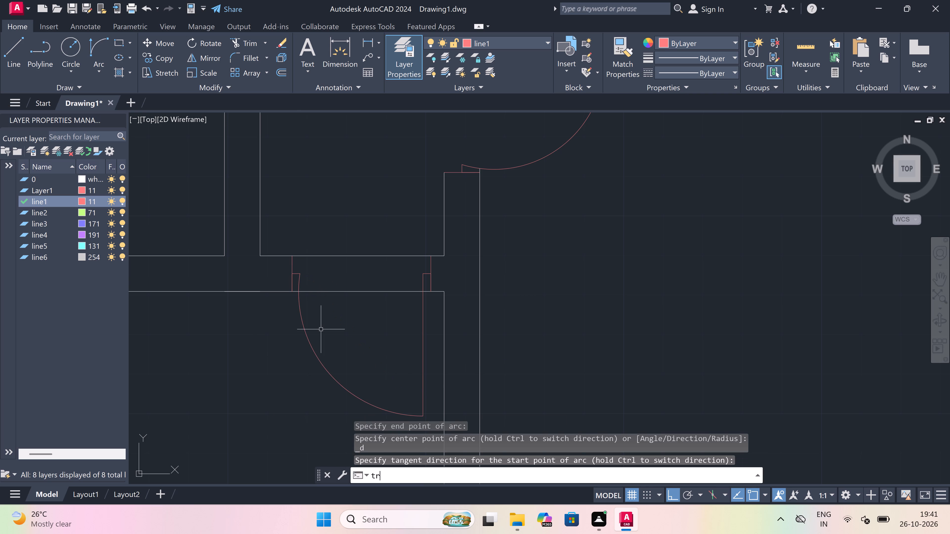
{"action": "key", "text": "space"}
{"action": "left_click_drag", "start_coordinate": [392, 206], "coordinate": [392, 216]}
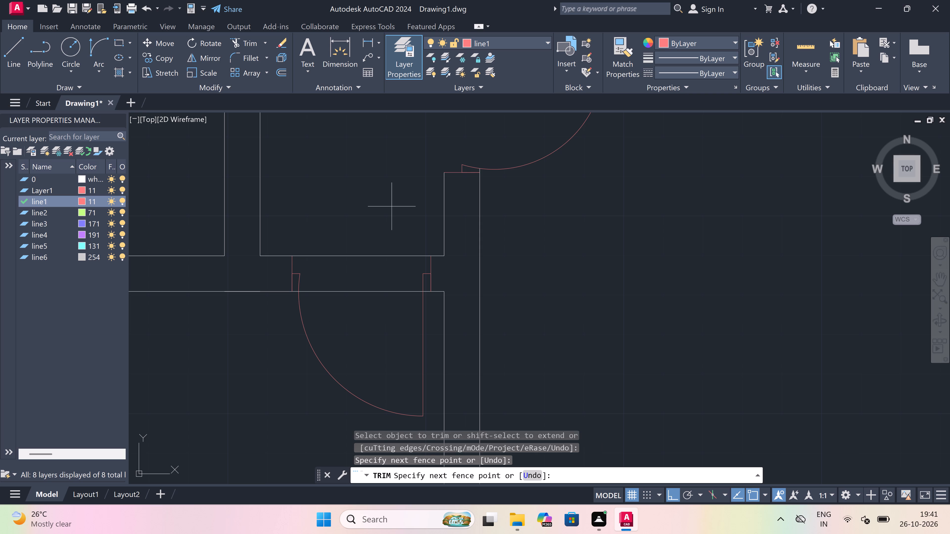
{"action": "left_click", "coordinate": [377, 363]}
{"action": "key", "text": "Escape"}
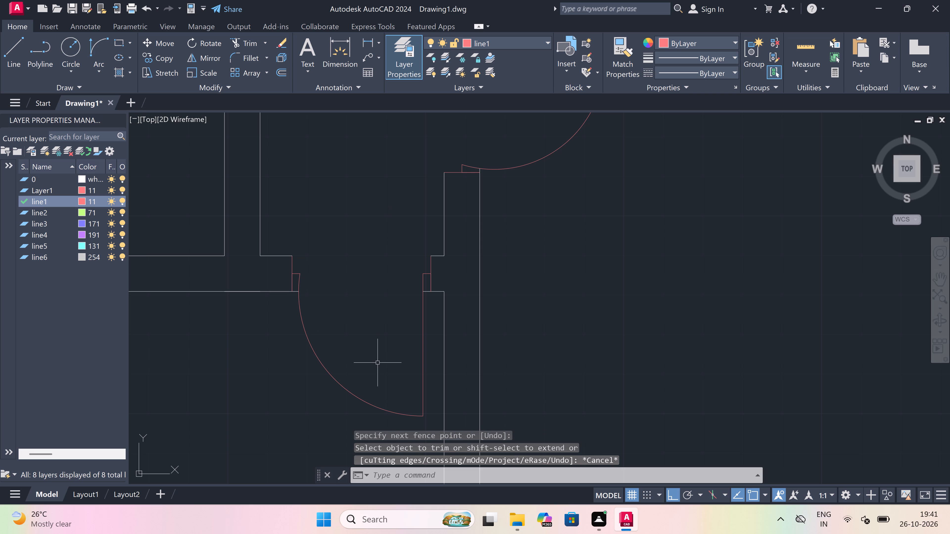
Draw a jamb line across the left wall of the small bottom-right corner room, just below the room's upper corner.
{"action": "type", "text": "l"}
{"action": "key", "text": "space"}
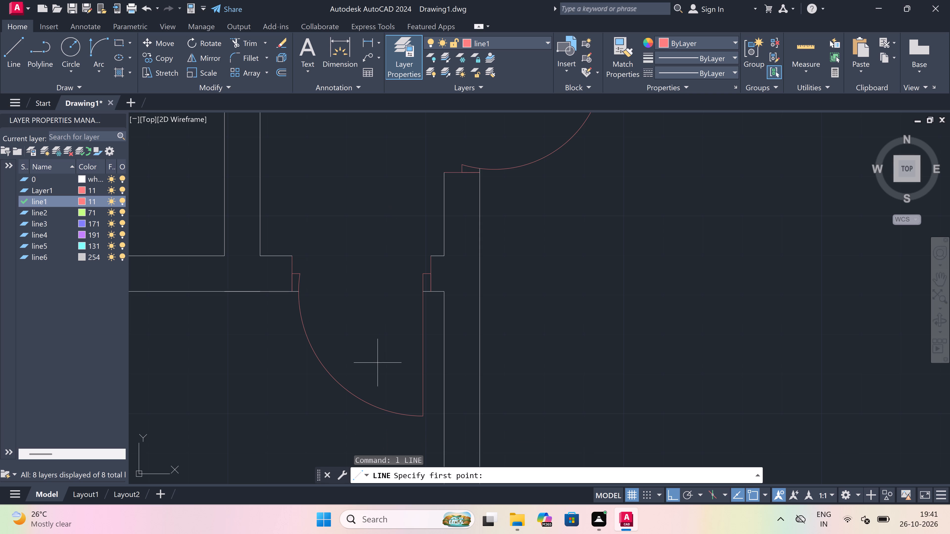
{"action": "scroll", "coordinate": [378, 363], "scroll_direction": "down", "scroll_amount": 6}
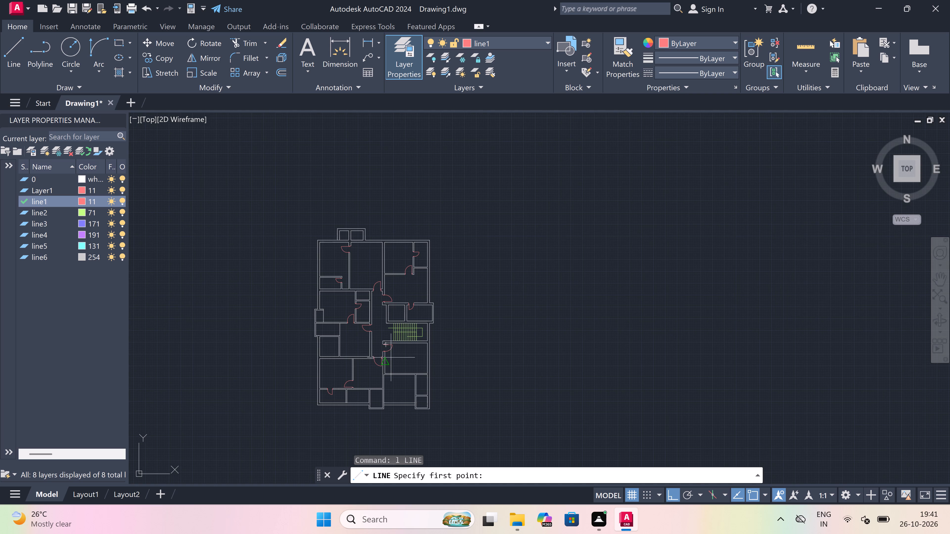
{"action": "scroll", "coordinate": [401, 418], "scroll_direction": "up", "scroll_amount": 1}
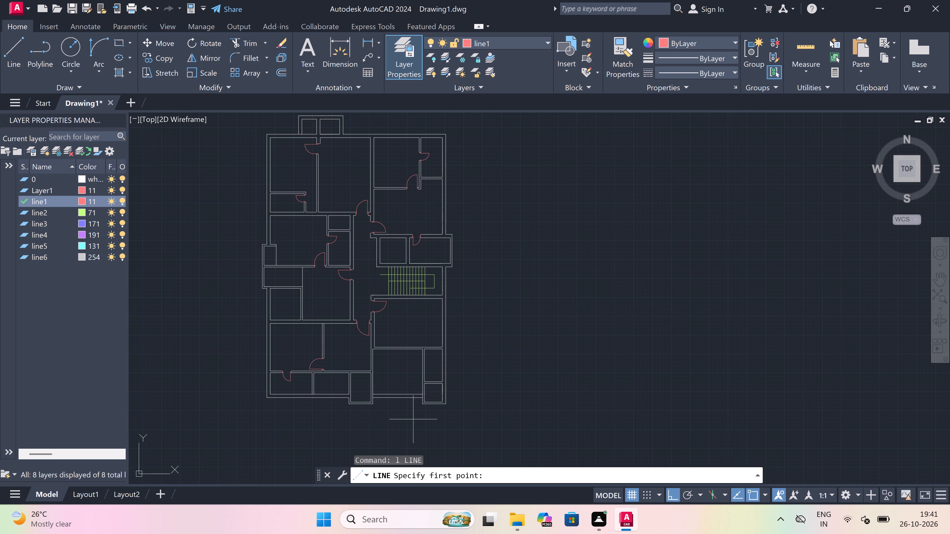
{"action": "scroll", "coordinate": [413, 419], "scroll_direction": "up", "scroll_amount": 1}
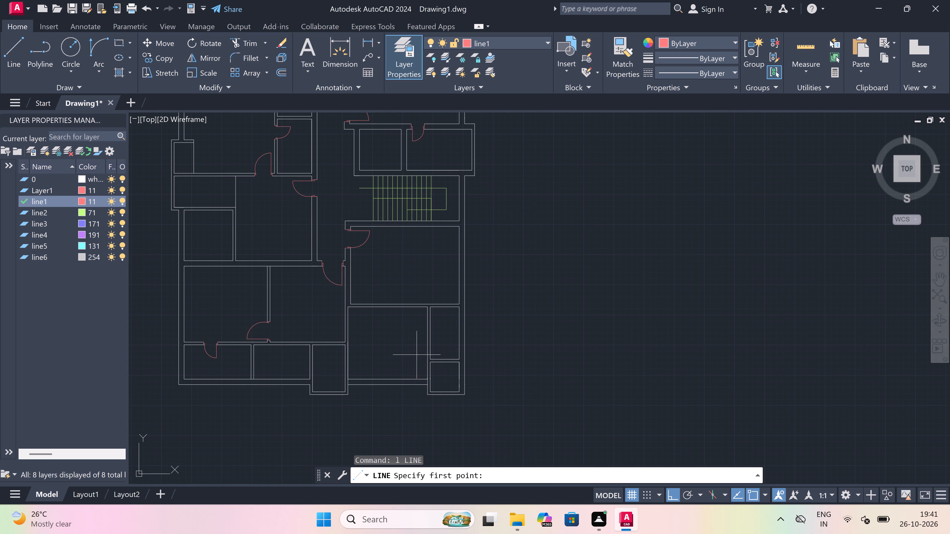
{"action": "scroll", "coordinate": [437, 354], "scroll_direction": "up", "scroll_amount": 3}
{"action": "scroll", "coordinate": [437, 354], "scroll_direction": "down", "scroll_amount": 1}
{"action": "scroll", "coordinate": [410, 415], "scroll_direction": "up", "scroll_amount": 2}
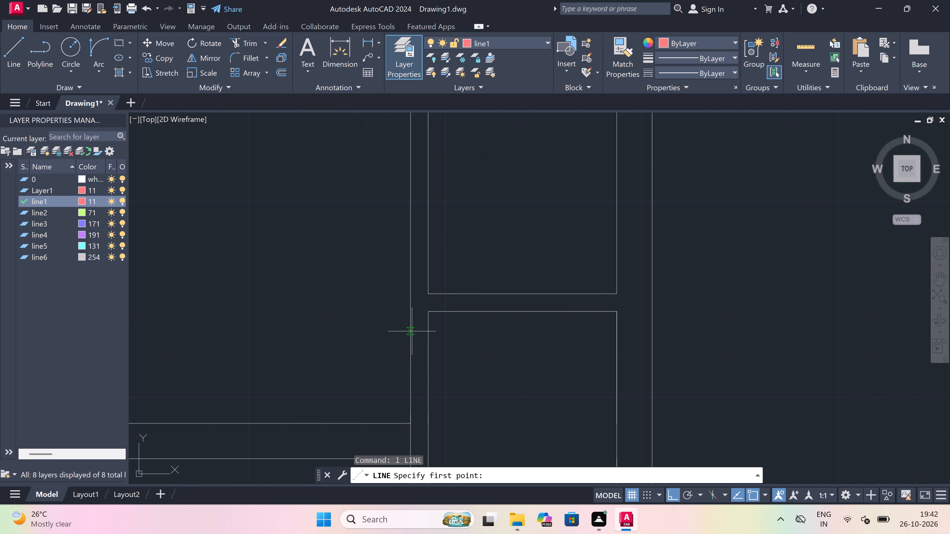
{"action": "left_click", "coordinate": [410, 328]}
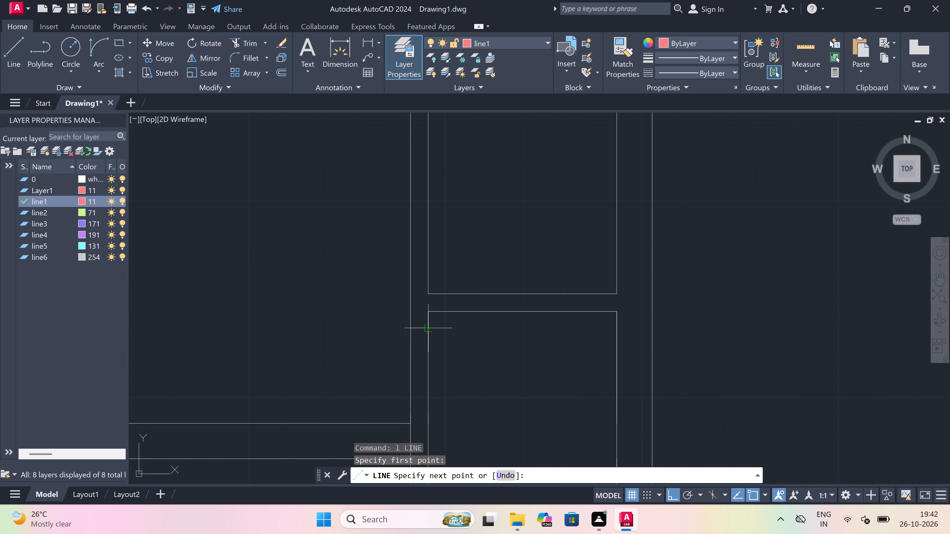
{"action": "left_click_drag", "start_coordinate": [427, 329], "coordinate": [425, 329]}
From this jamb's midpoint, draw a 2" return downward and a 2' door leaf rightward into the corner room.
{"action": "left_click_drag", "start_coordinate": [416, 329], "coordinate": [417, 332]}
{"action": "scroll", "coordinate": [417, 346], "scroll_direction": "up", "scroll_amount": 3}
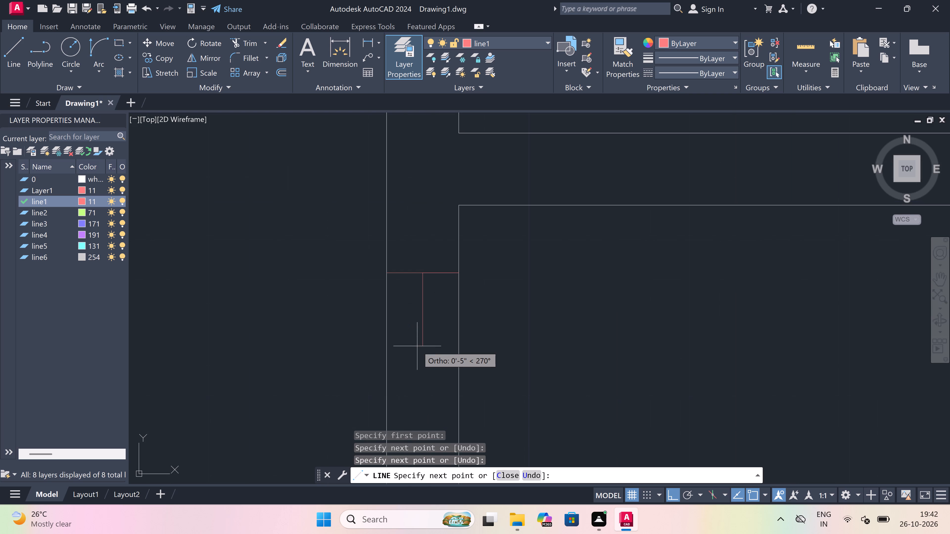
{"action": "key", "text": "2"}
{"action": "type", "text": "\""}
{"action": "key", "text": "space"}
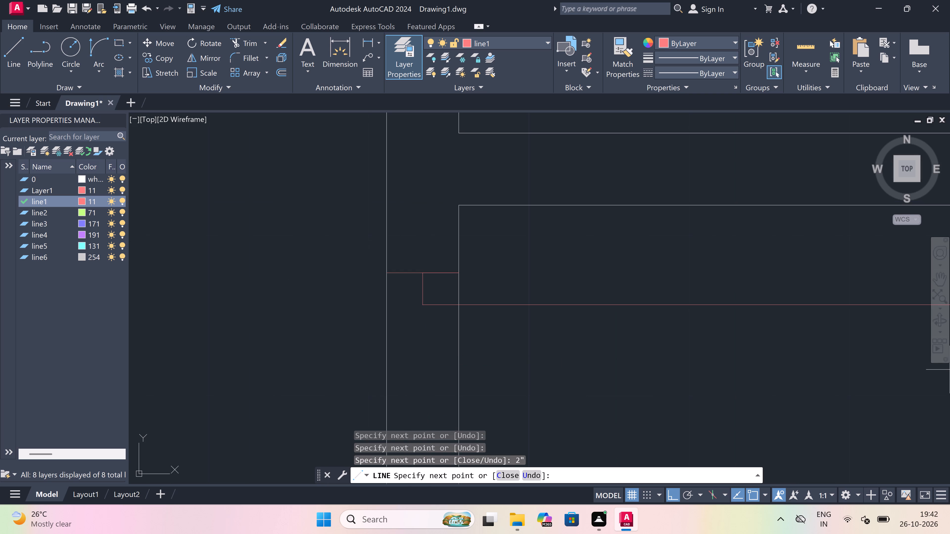
{"action": "type", "text": "2'"}
{"action": "key", "text": "space"}
{"action": "key", "text": "Escape"}
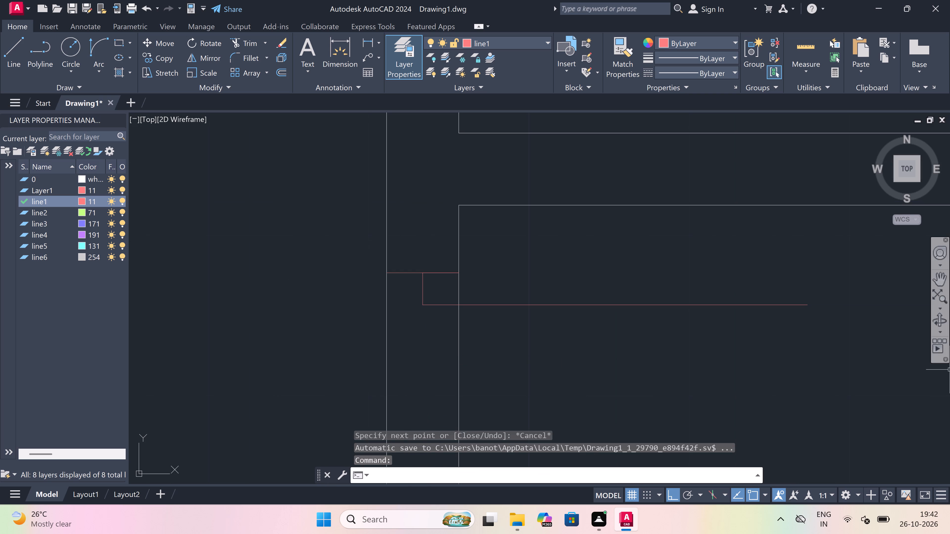
Draw the opposite jamb line across the same vertical wall, below the leaf, with a 2" return upward from its midpoint.
{"action": "key", "text": "space"}
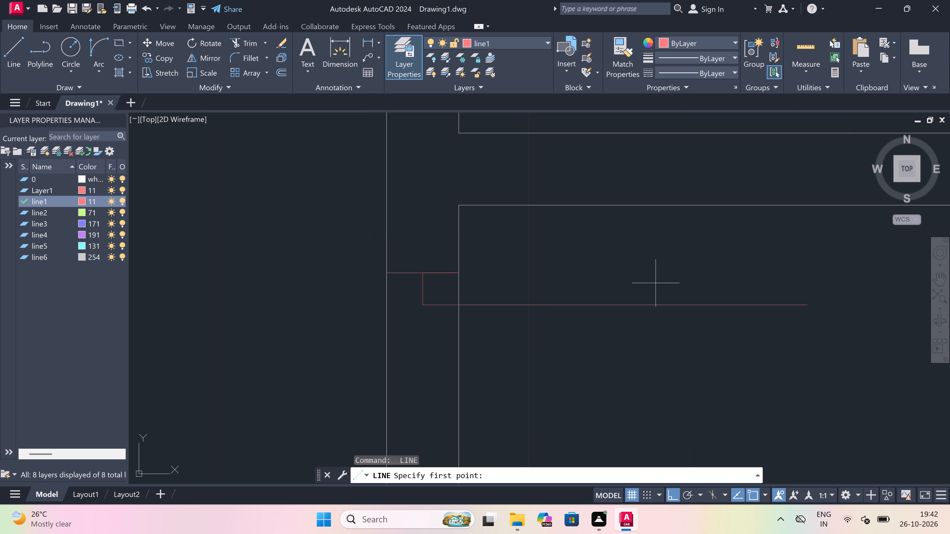
{"action": "scroll", "coordinate": [596, 285], "scroll_direction": "down", "scroll_amount": 4}
{"action": "scroll", "coordinate": [610, 314], "scroll_direction": "up", "scroll_amount": 2}
{"action": "scroll", "coordinate": [488, 339], "scroll_direction": "down", "scroll_amount": 2}
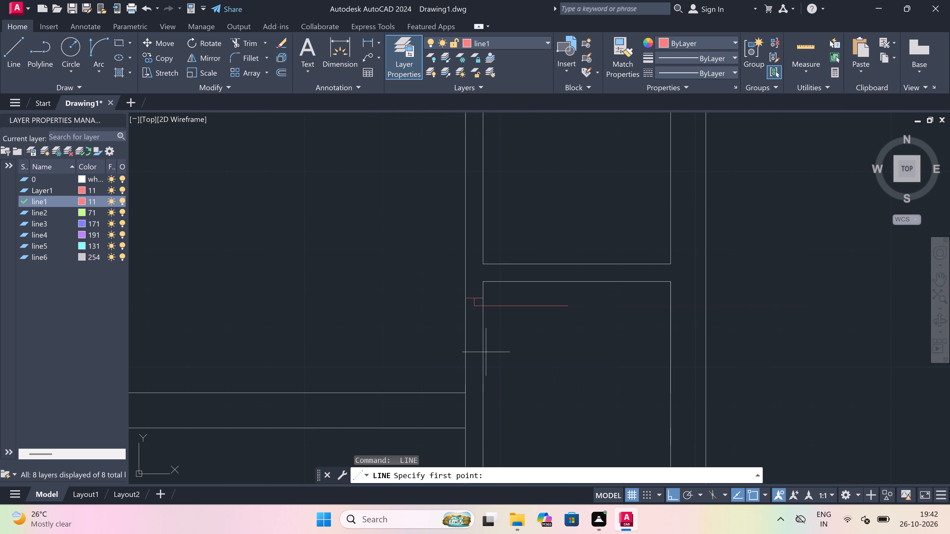
{"action": "scroll", "coordinate": [486, 362], "scroll_direction": "up", "scroll_amount": 1}
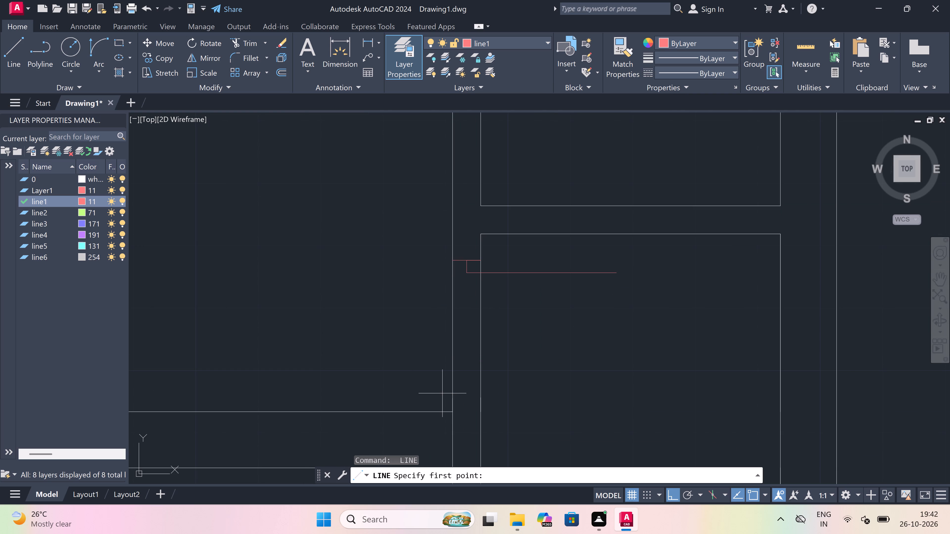
{"action": "left_click_drag", "start_coordinate": [453, 393], "coordinate": [471, 393]}
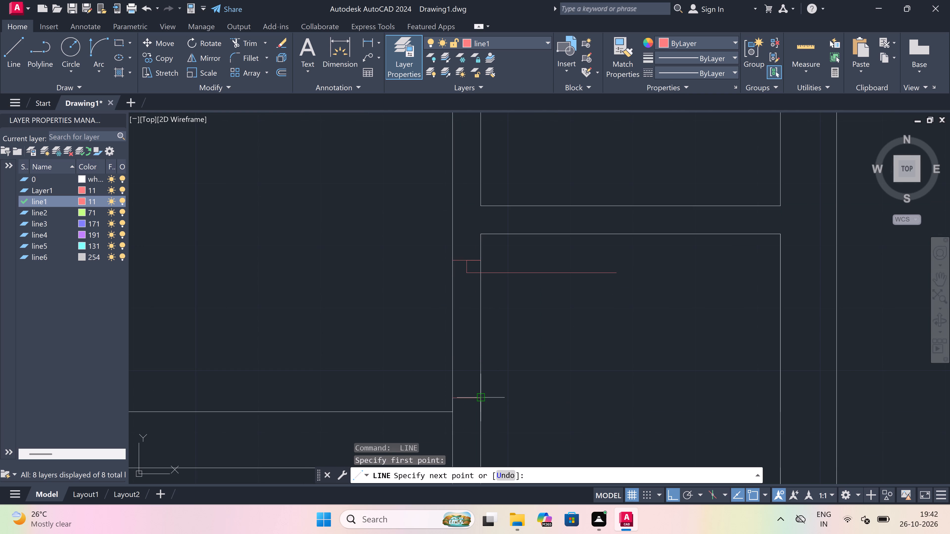
{"action": "left_click", "coordinate": [480, 395]}
{"action": "left_click_drag", "start_coordinate": [465, 393], "coordinate": [466, 389]}
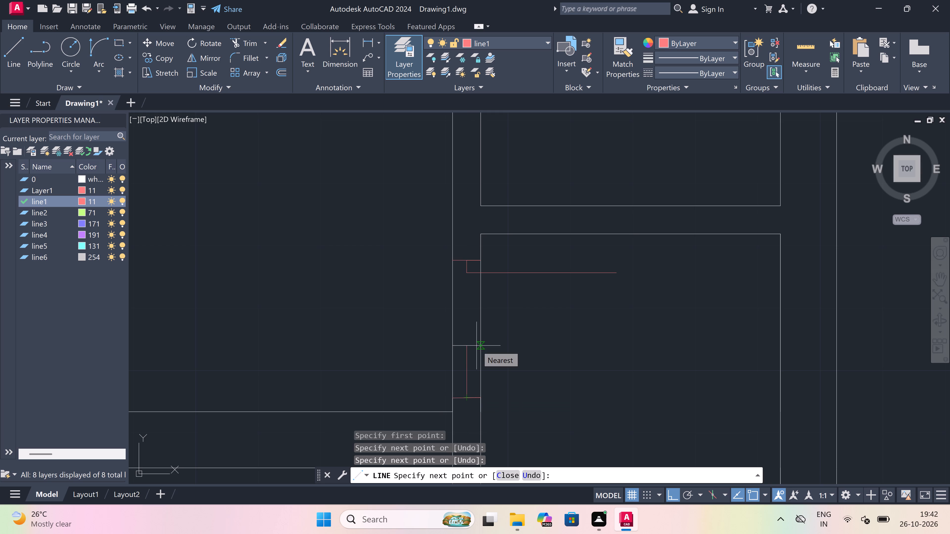
{"action": "key", "text": "2"}
{"action": "type", "text": "\""}
{"action": "key", "text": "space"}
{"action": "key", "text": "Escape"}
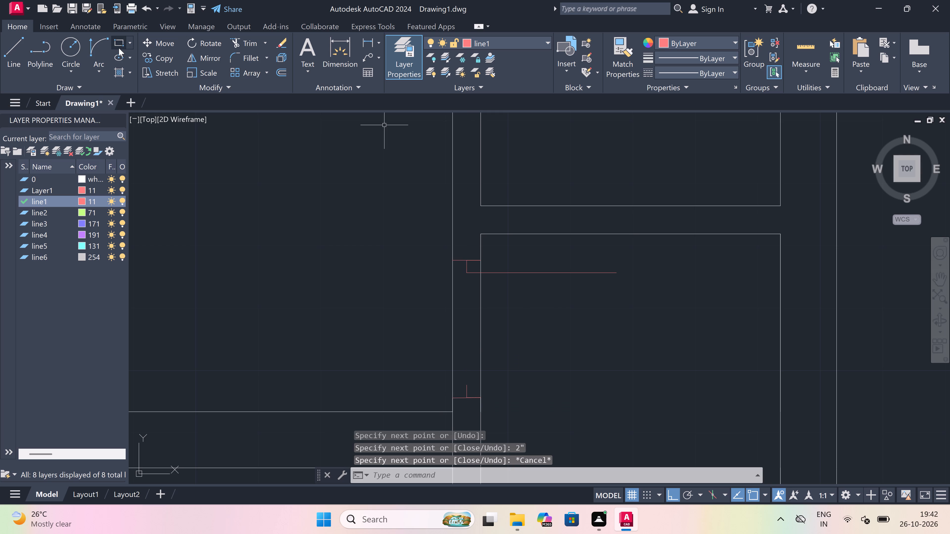
Draw the swing arc from the rightward leaf's free end to the end of the lower jamb's return.
{"action": "left_click_drag", "start_coordinate": [92, 52], "coordinate": [104, 56]}
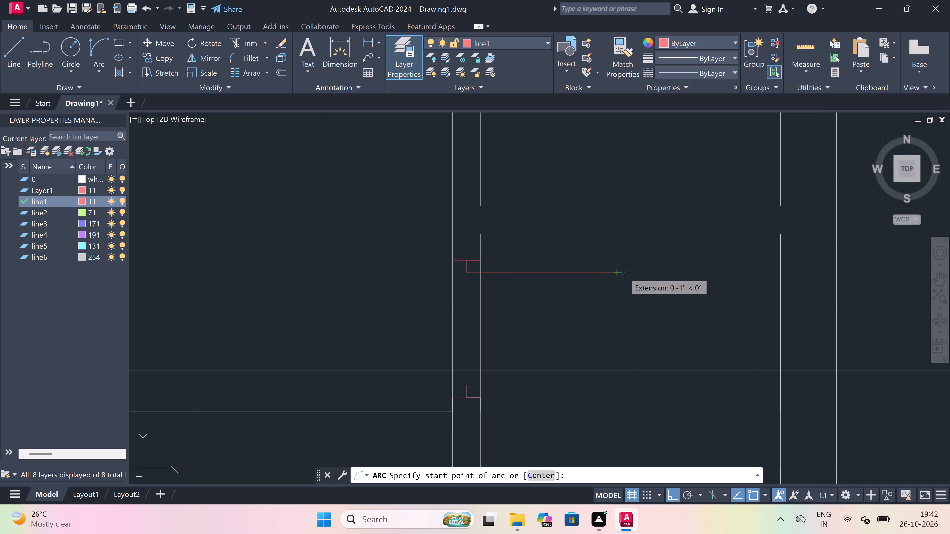
{"action": "left_click_drag", "start_coordinate": [617, 271], "coordinate": [606, 276]}
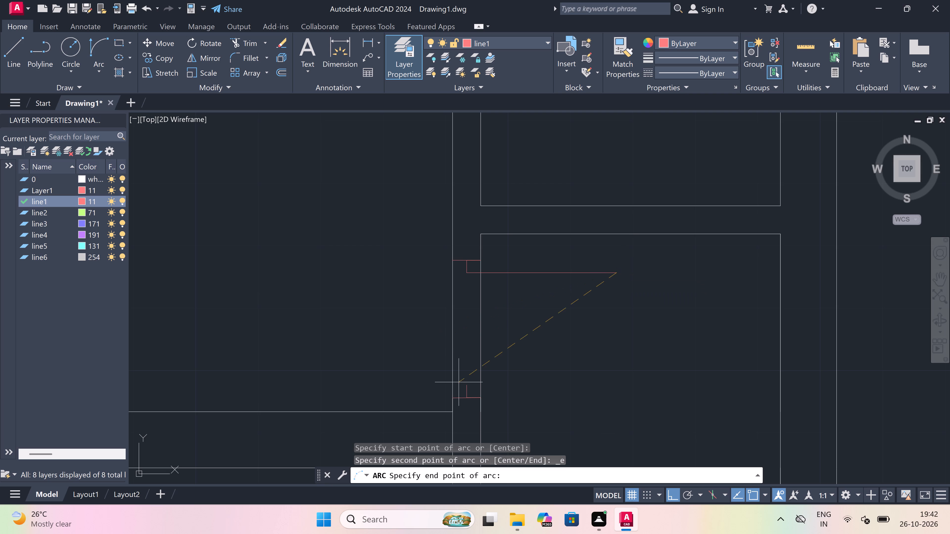
{"action": "left_click_drag", "start_coordinate": [465, 383], "coordinate": [505, 382]}
{"action": "left_click", "coordinate": [641, 382]}
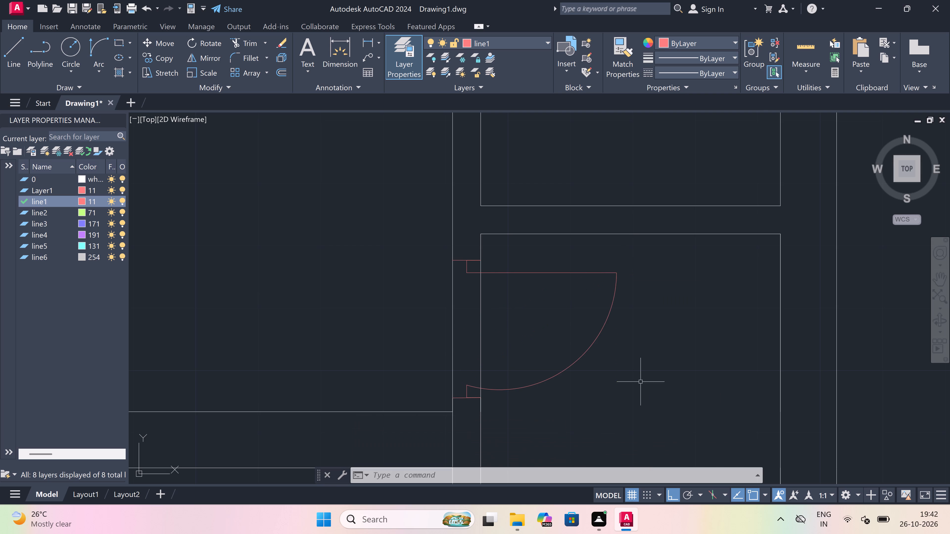
Trim both lines of the vertical wall across the corner room's door opening.
{"action": "type", "text": "tr"}
{"action": "key", "text": "space"}
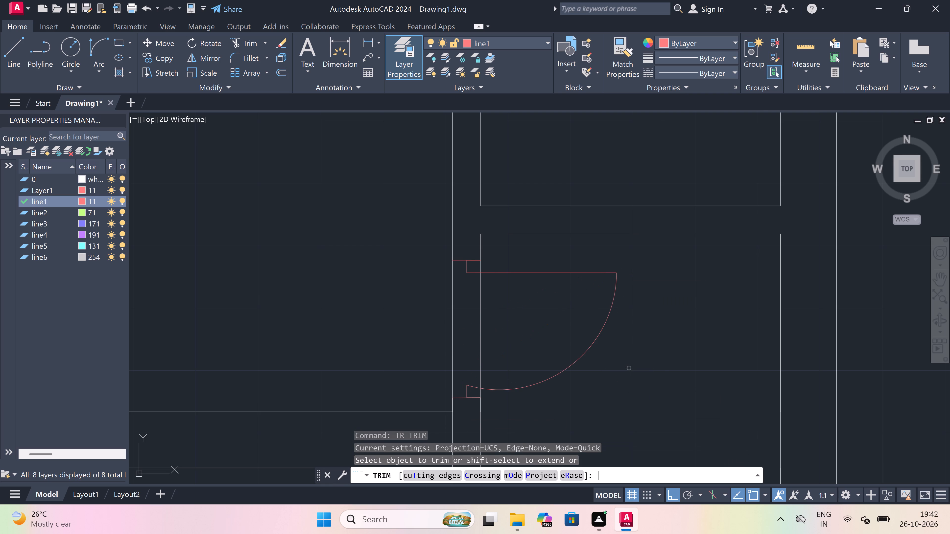
{"action": "left_click_drag", "start_coordinate": [509, 320], "coordinate": [506, 320]}
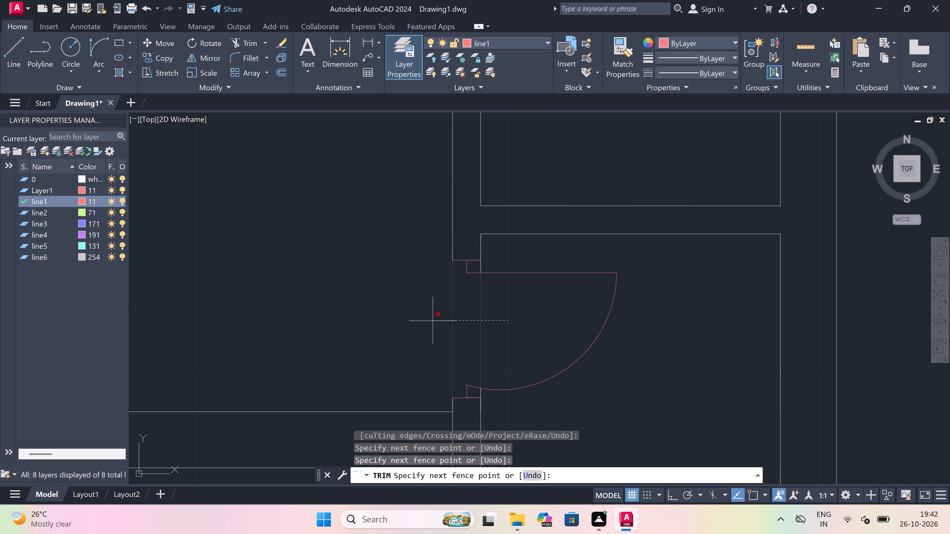
{"action": "left_click_drag", "start_coordinate": [433, 321], "coordinate": [444, 325]}
{"action": "scroll", "coordinate": [540, 350], "scroll_direction": "down", "scroll_amount": 2}
{"action": "key", "text": "Escape"}
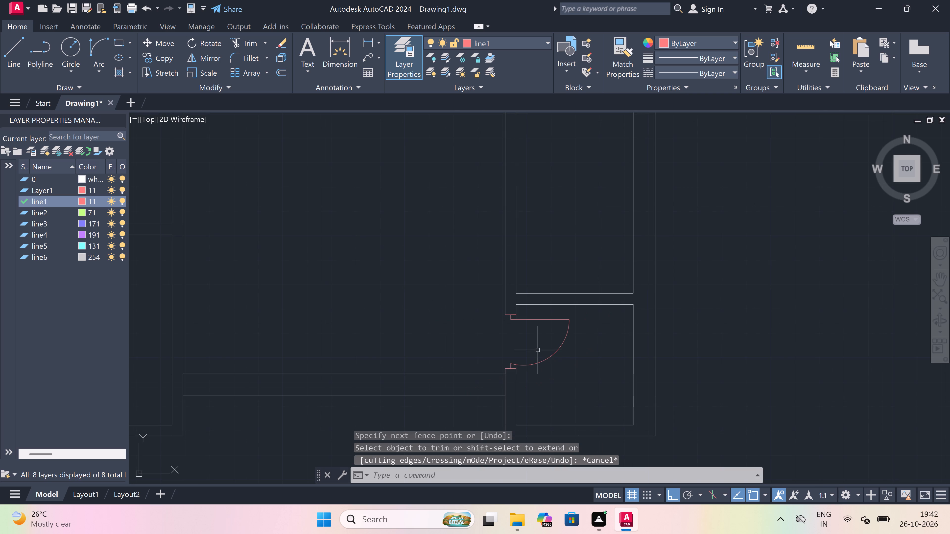
Draw a jamb line across the left wall of the narrow room above the corner room, just above its lower corner.
{"action": "scroll", "coordinate": [523, 352], "scroll_direction": "down", "scroll_amount": 3}
{"action": "scroll", "coordinate": [523, 319], "scroll_direction": "up", "scroll_amount": 2}
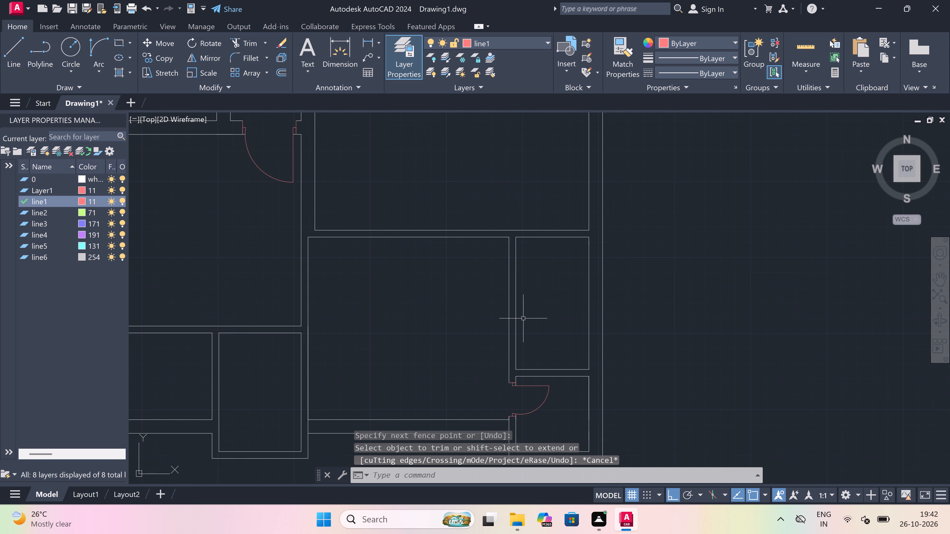
{"action": "type", "text": "l"}
{"action": "key", "text": "space"}
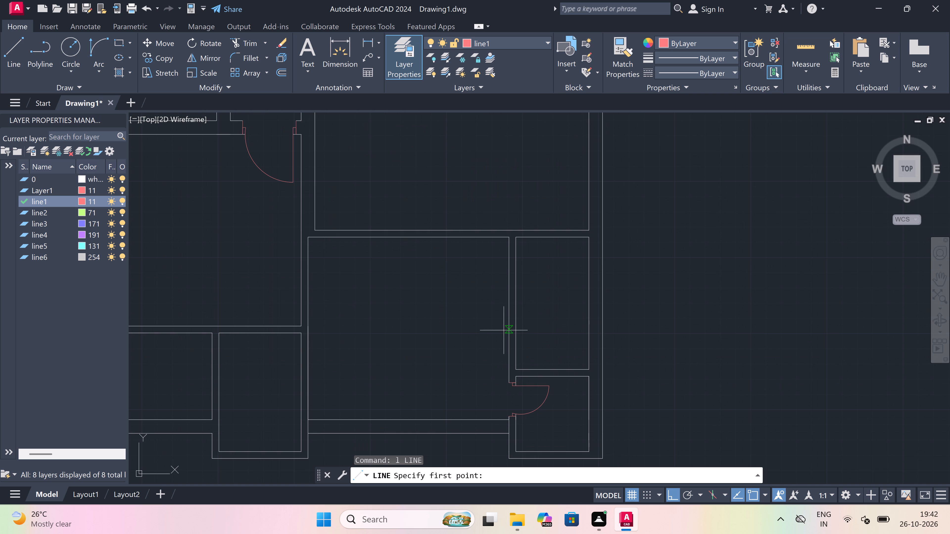
{"action": "scroll", "coordinate": [502, 332], "scroll_direction": "up", "scroll_amount": 1}
{"action": "scroll", "coordinate": [501, 376], "scroll_direction": "up", "scroll_amount": 3}
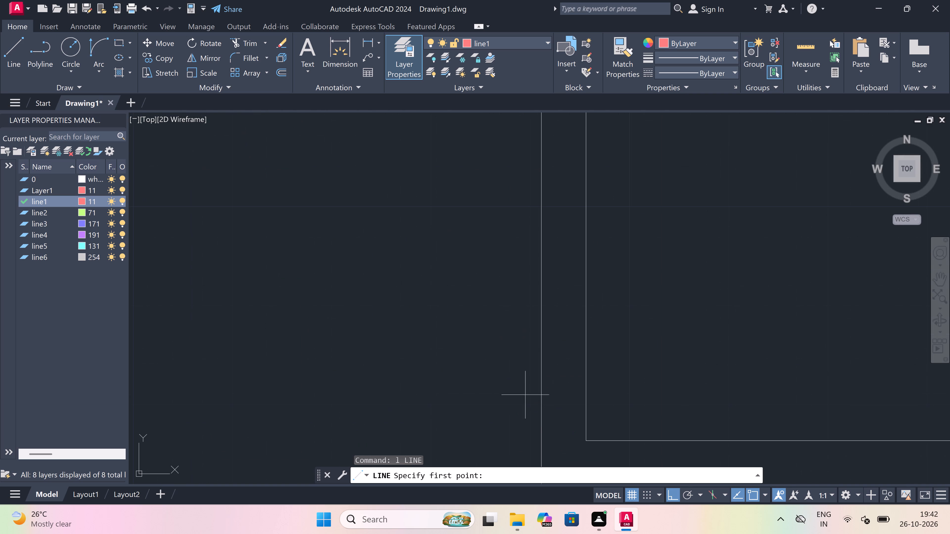
{"action": "left_click_drag", "start_coordinate": [544, 418], "coordinate": [545, 418]}
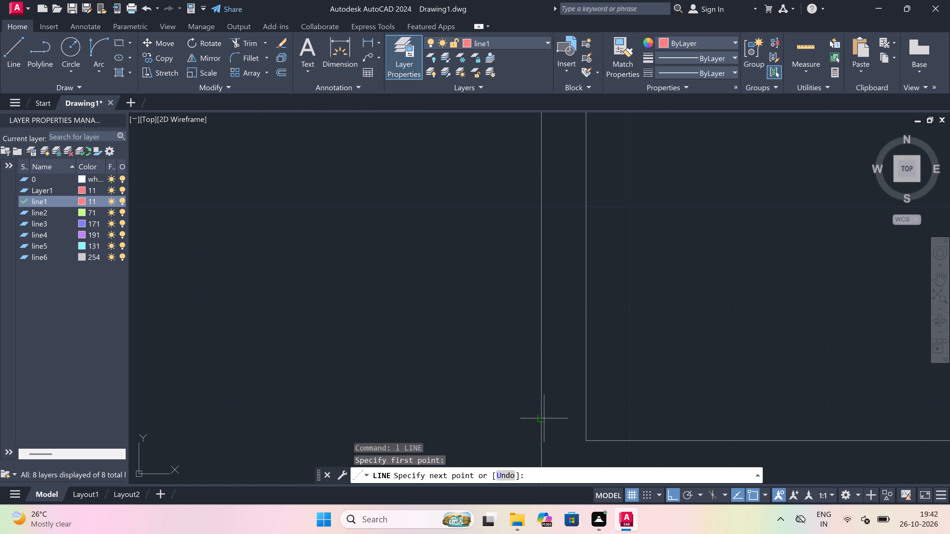
{"action": "left_click_drag", "start_coordinate": [545, 418], "coordinate": [574, 420]}
{"action": "left_click", "coordinate": [590, 419]}
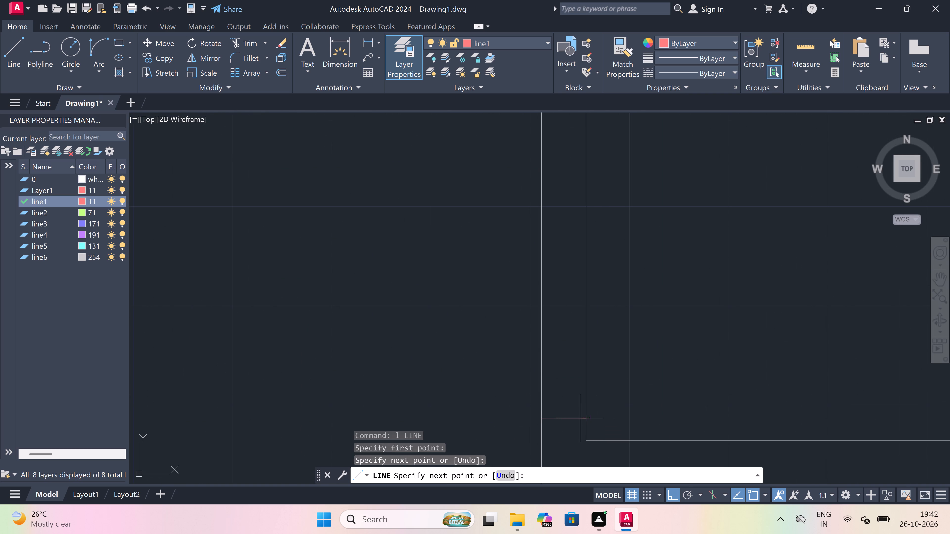
From this jamb's midpoint, draw a 2" return upward and a 2' door leaf rightward into the narrow room.
{"action": "left_click_drag", "start_coordinate": [563, 416], "coordinate": [561, 373]}
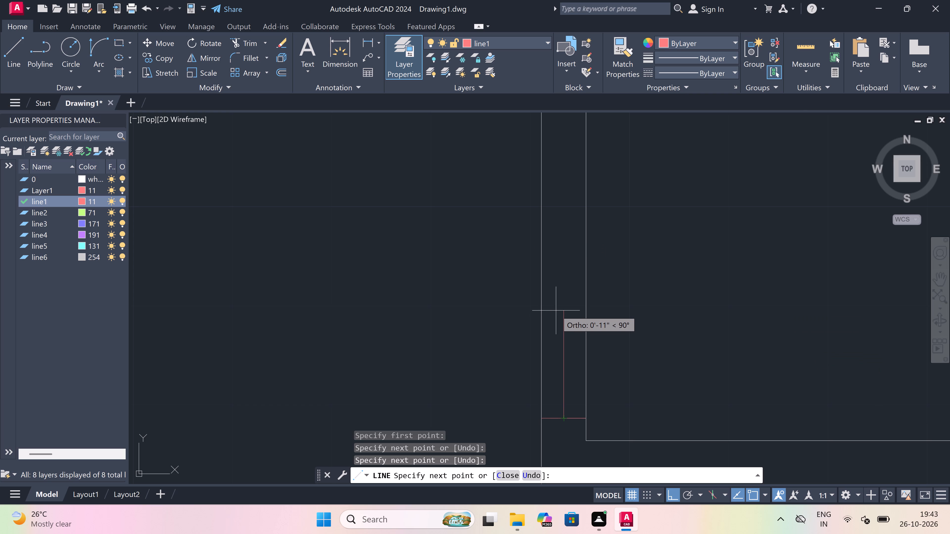
{"action": "type", "text": "2\""}
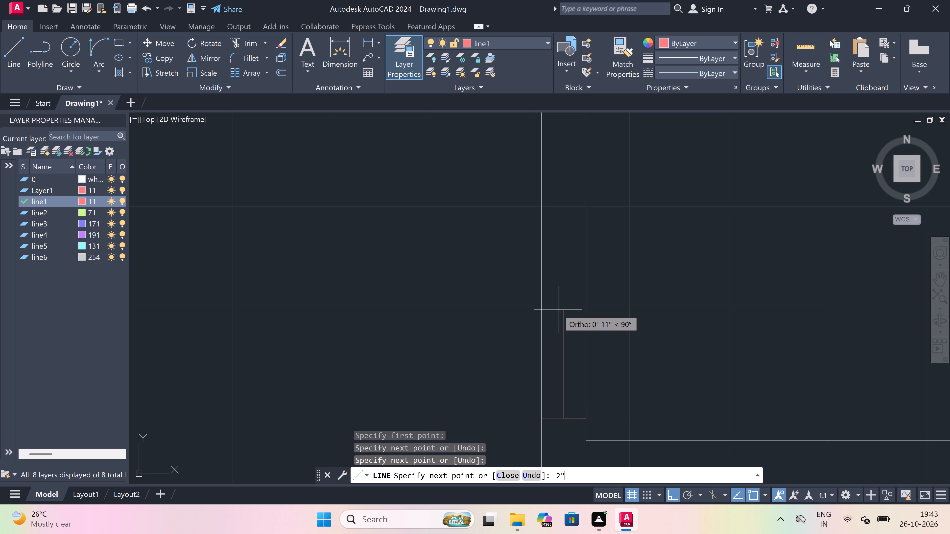
{"action": "key", "text": "space"}
{"action": "scroll", "coordinate": [559, 309], "scroll_direction": "down", "scroll_amount": 3}
{"action": "scroll", "coordinate": [595, 317], "scroll_direction": "up", "scroll_amount": 1}
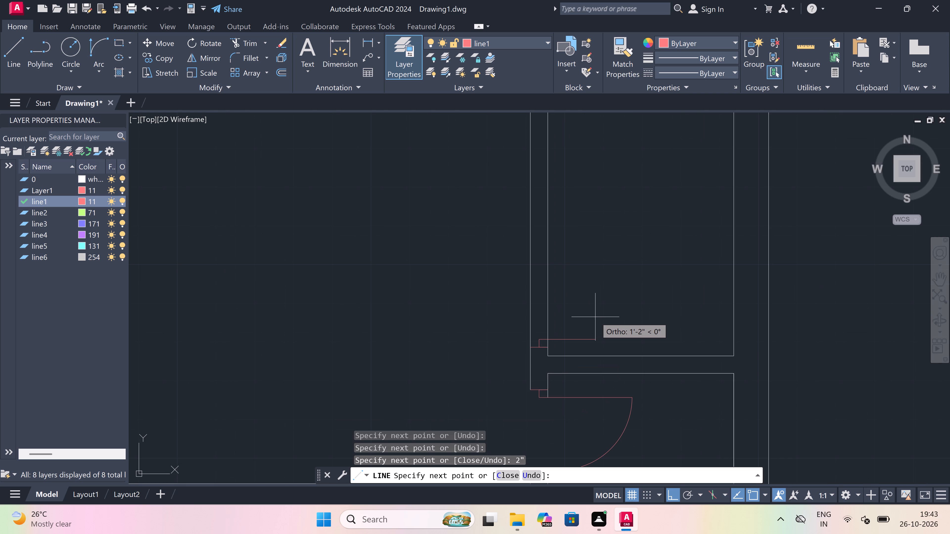
{"action": "type", "text": "2'"}
{"action": "key", "text": "space"}
{"action": "key", "text": "Escape"}
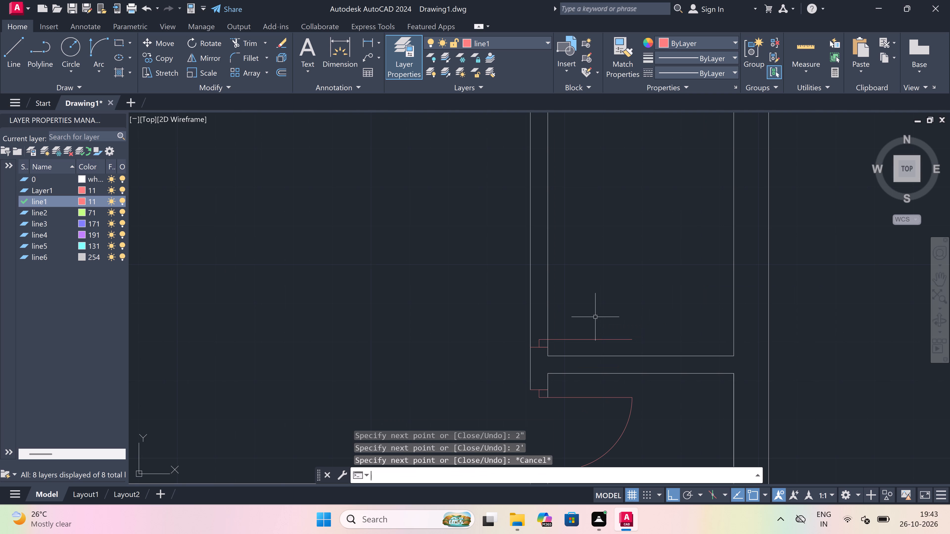
Draw the opposite jamb line across the same vertical wall, above the leaf, with a 2" return downward from its midpoint.
{"action": "key", "text": "space"}
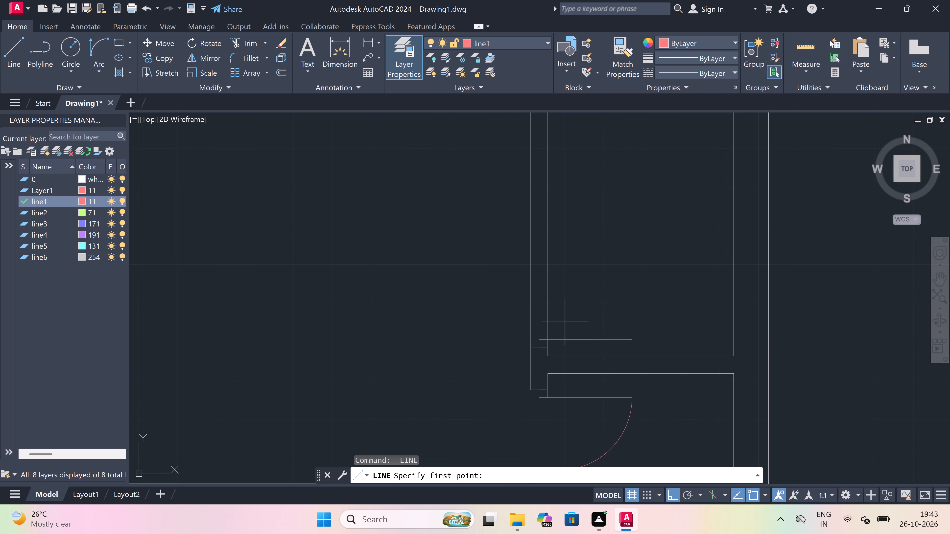
{"action": "scroll", "coordinate": [527, 278], "scroll_direction": "up", "scroll_amount": 1}
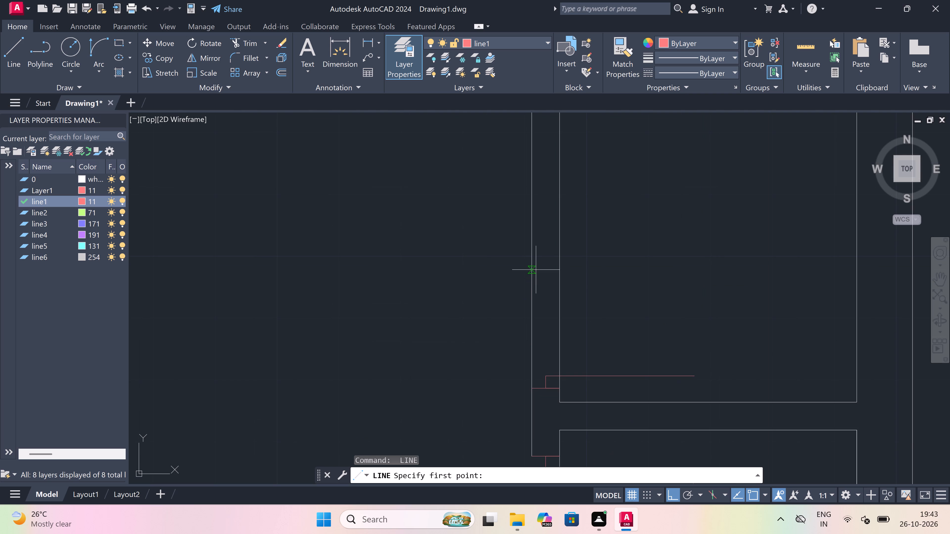
{"action": "left_click", "coordinate": [536, 269]}
{"action": "left_click_drag", "start_coordinate": [559, 271], "coordinate": [552, 271]}
{"action": "left_click_drag", "start_coordinate": [545, 271], "coordinate": [538, 298]}
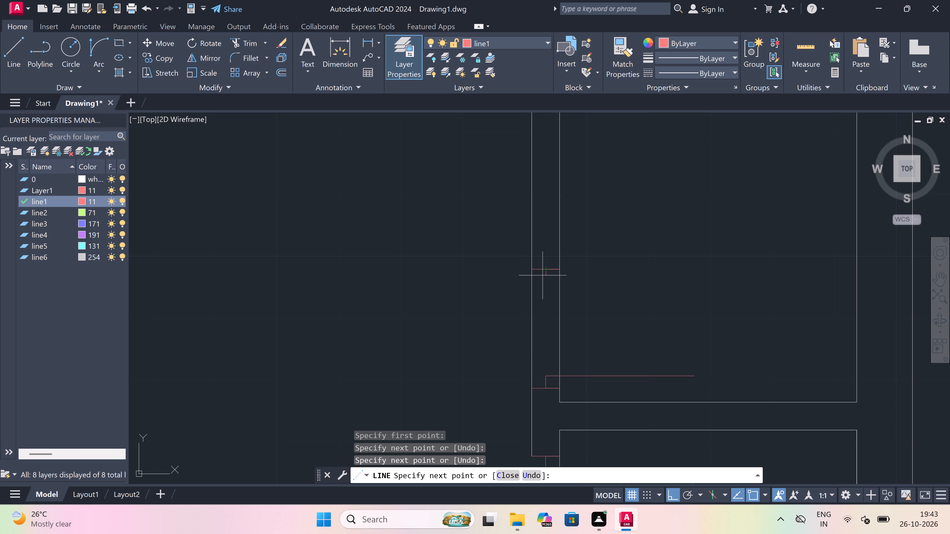
{"action": "key", "text": "2"}
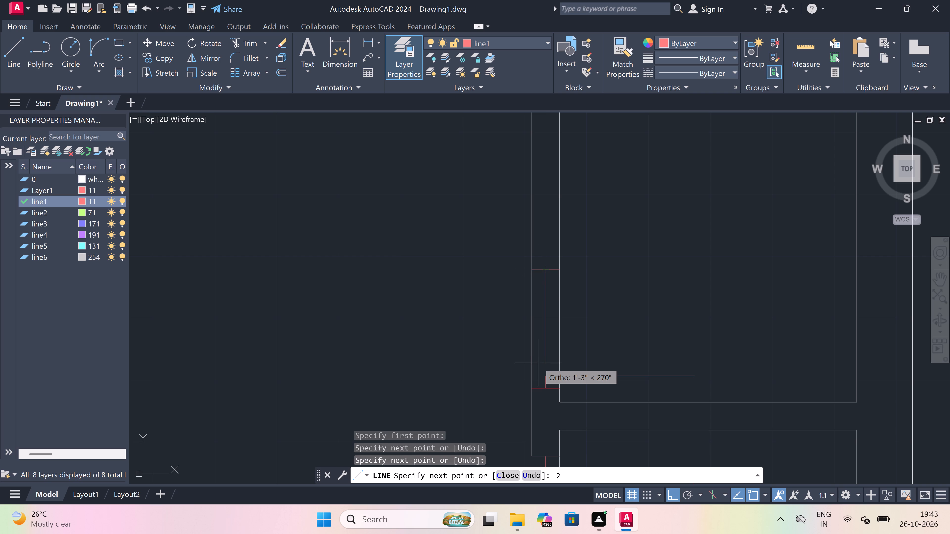
{"action": "type", "text": "\""}
{"action": "key", "text": "space"}
{"action": "key", "text": "Escape"}
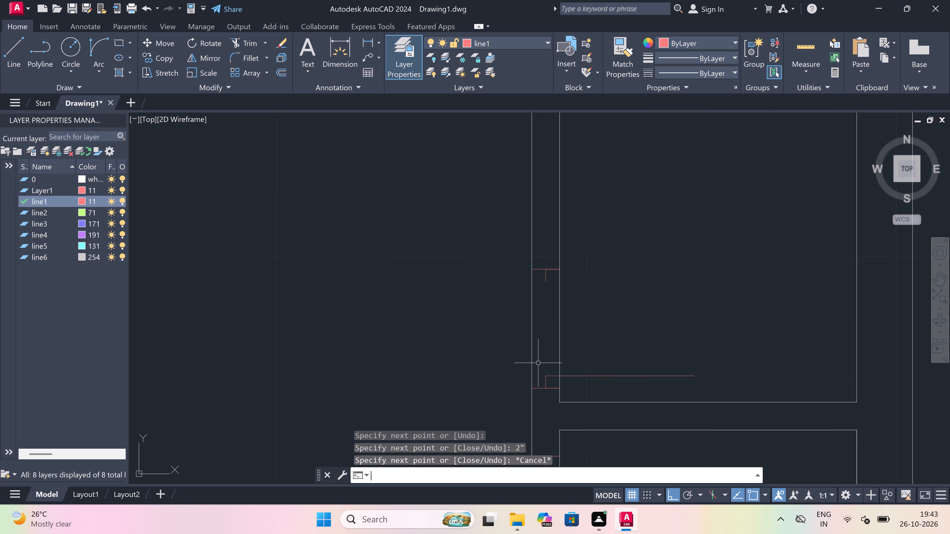
Draw the door's swing arc in the narrow room from the leaf's free end to the end of the upper jamb's return.
{"action": "left_click_drag", "start_coordinate": [100, 44], "coordinate": [106, 46]}
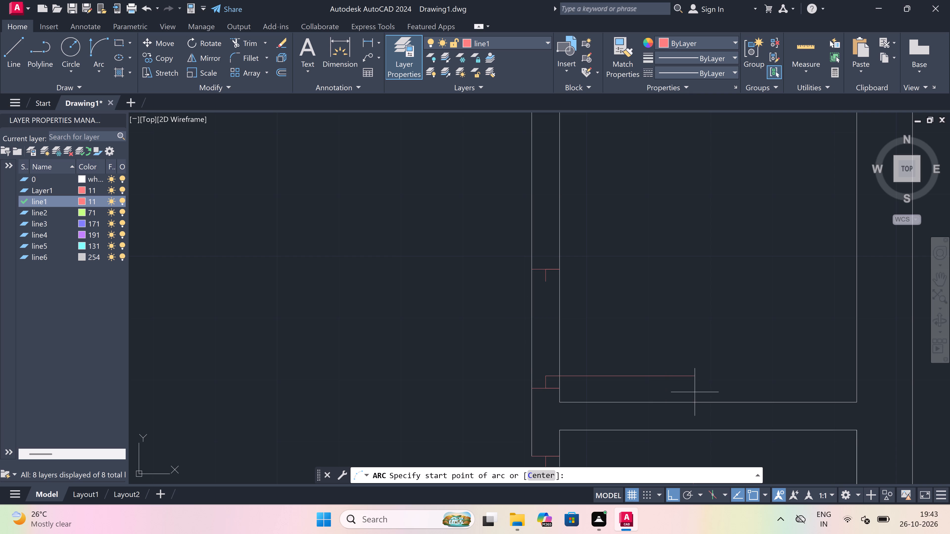
{"action": "left_click_drag", "start_coordinate": [697, 375], "coordinate": [687, 350]}
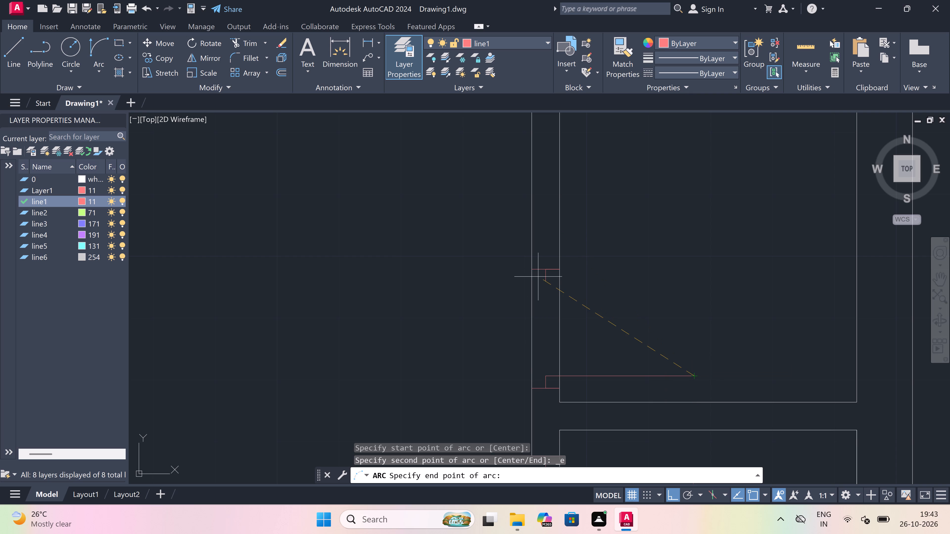
{"action": "left_click_drag", "start_coordinate": [549, 283], "coordinate": [562, 283]}
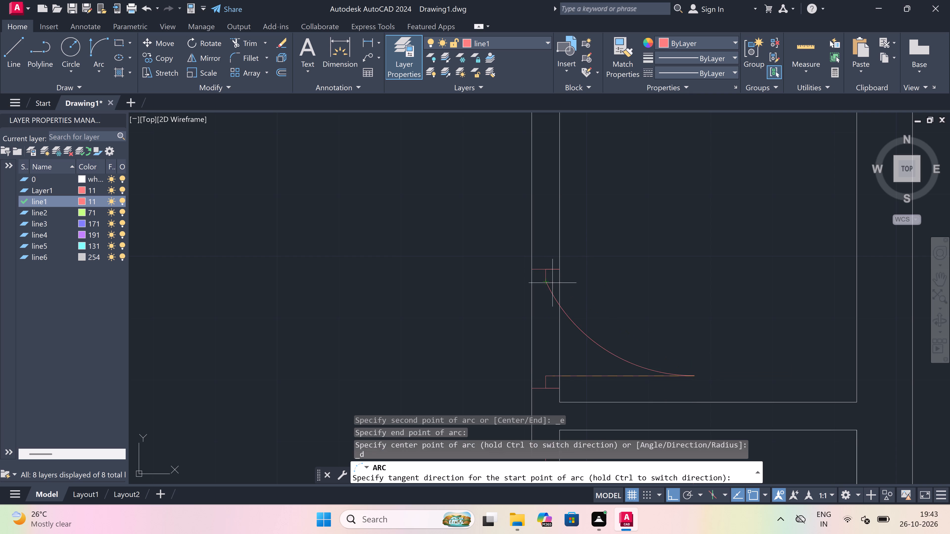
{"action": "left_click", "coordinate": [651, 282]}
Trim both lines of the vertical wall between the jambs of the narrow room's door.
{"action": "type", "text": "tr"}
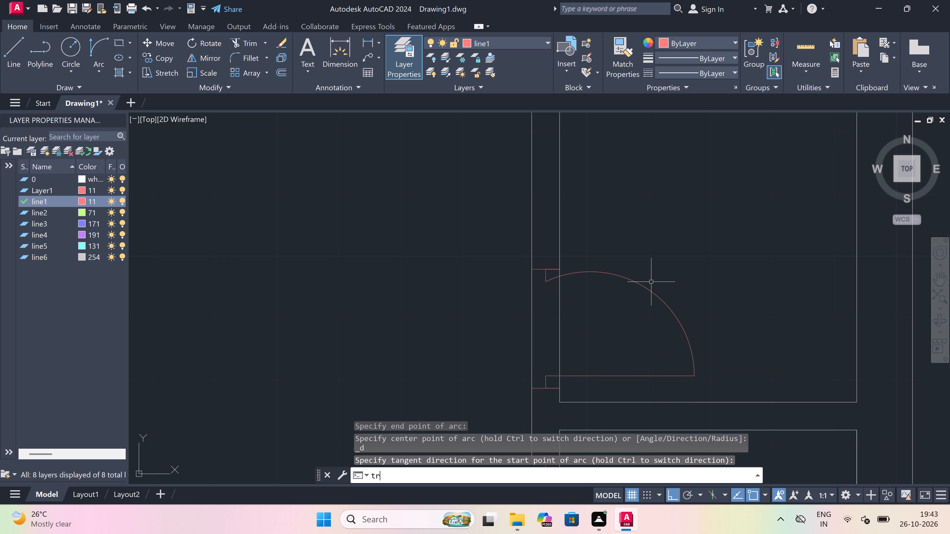
{"action": "key", "text": "space"}
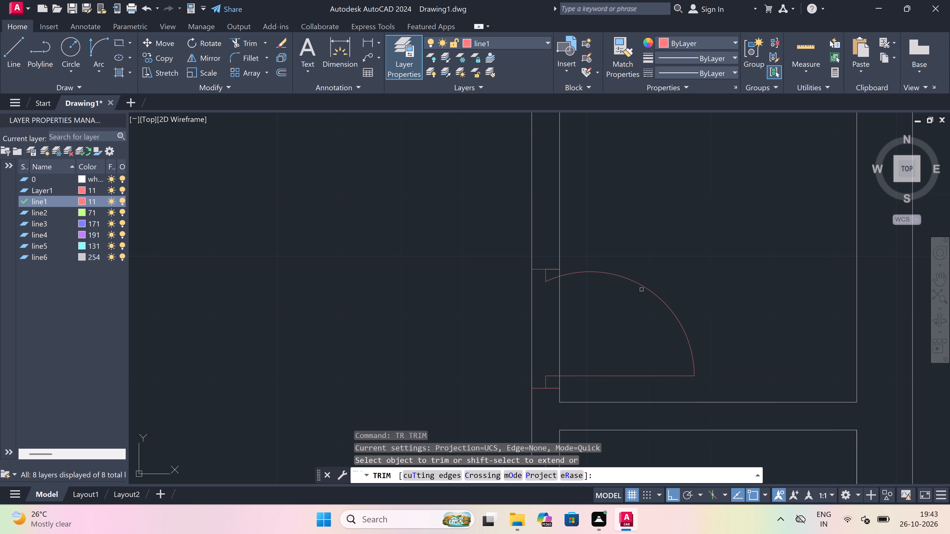
{"action": "left_click", "coordinate": [599, 328]}
{"action": "left_click", "coordinate": [429, 334]}
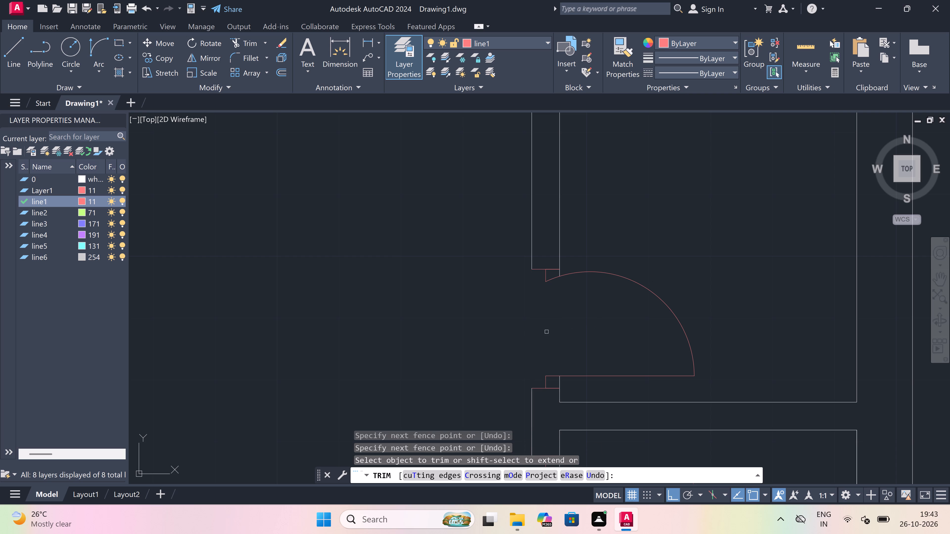
{"action": "key", "text": "Escape"}
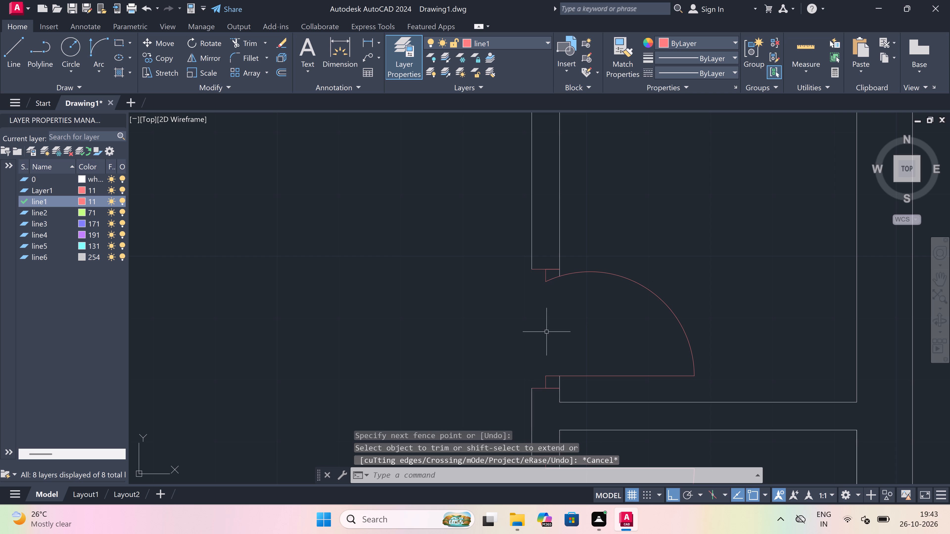
Examine the floor plan, especially around the staircase and the rooms below it, for places still lacking a door.
{"action": "scroll", "coordinate": [553, 326], "scroll_direction": "down", "scroll_amount": 5}
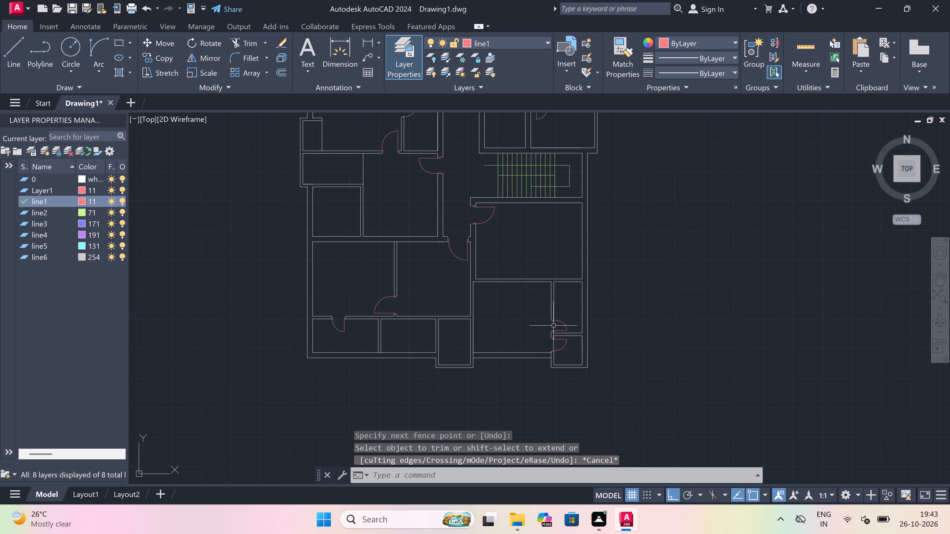
{"action": "scroll", "coordinate": [522, 216], "scroll_direction": "up", "scroll_amount": 2}
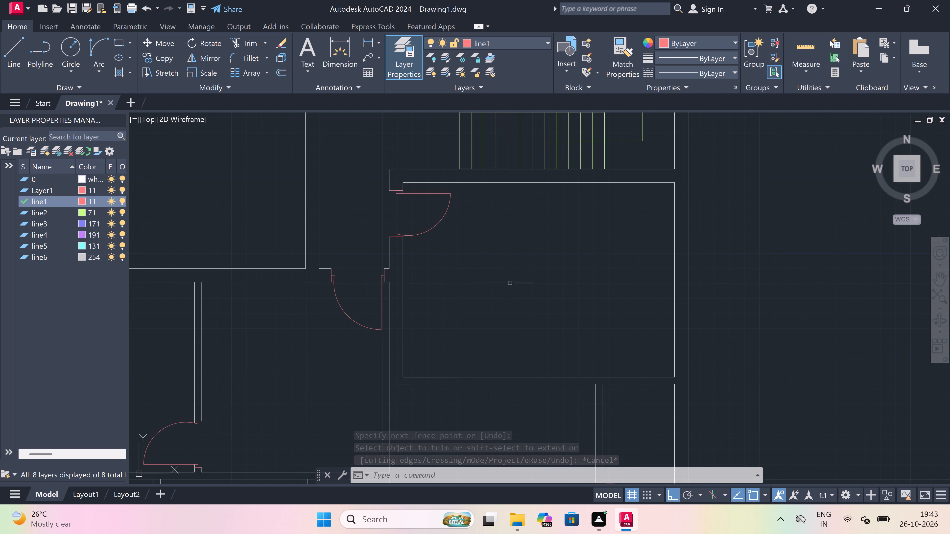
{"action": "scroll", "coordinate": [509, 298], "scroll_direction": "down", "scroll_amount": 5}
{"action": "scroll", "coordinate": [508, 275], "scroll_direction": "up", "scroll_amount": 2}
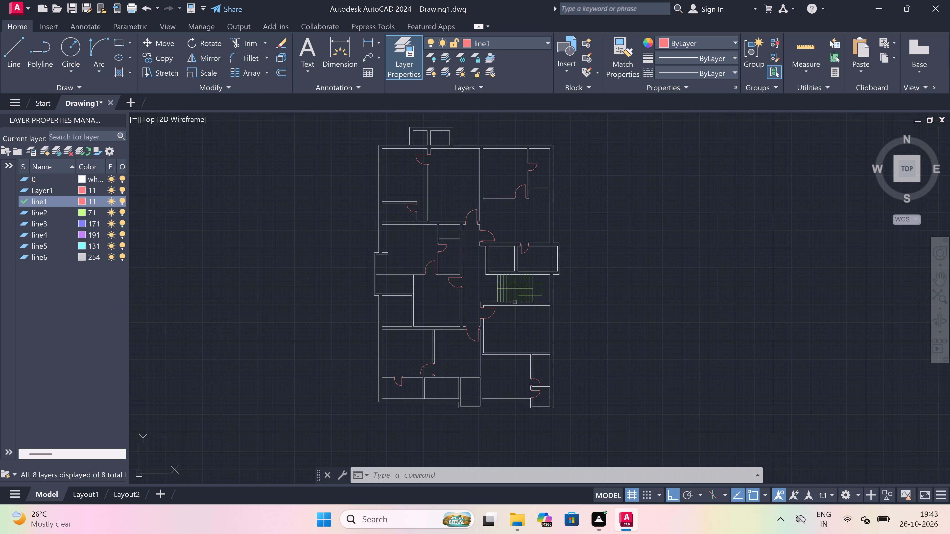
{"action": "scroll", "coordinate": [518, 313], "scroll_direction": "up", "scroll_amount": 1}
{"action": "scroll", "coordinate": [582, 259], "scroll_direction": "up", "scroll_amount": 2}
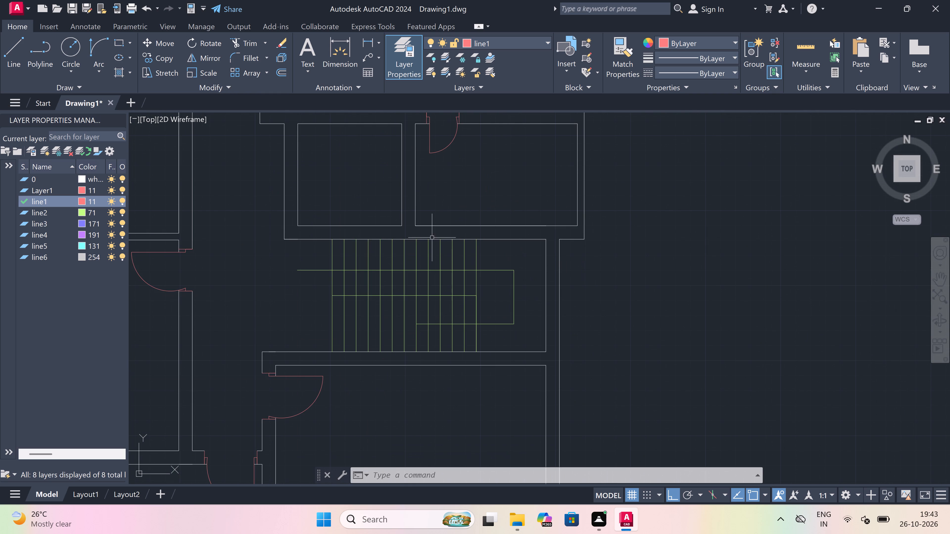
{"action": "scroll", "coordinate": [480, 250], "scroll_direction": "down", "scroll_amount": 2}
{"action": "scroll", "coordinate": [482, 250], "scroll_direction": "up", "scroll_amount": 4}
{"action": "scroll", "coordinate": [536, 273], "scroll_direction": "down", "scroll_amount": 2}
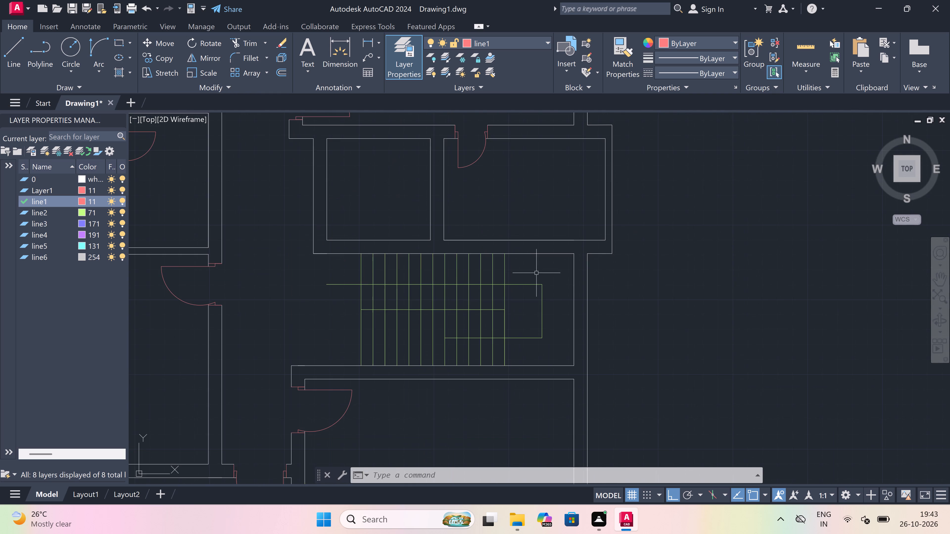
{"action": "scroll", "coordinate": [555, 290], "scroll_direction": "up", "scroll_amount": 1}
Draw a jamb line across the wall below the large room under the staircase, near the narrow room's wall, with a 2" leftward return from its midpoint.
{"action": "type", "text": "l"}
{"action": "key", "text": "space"}
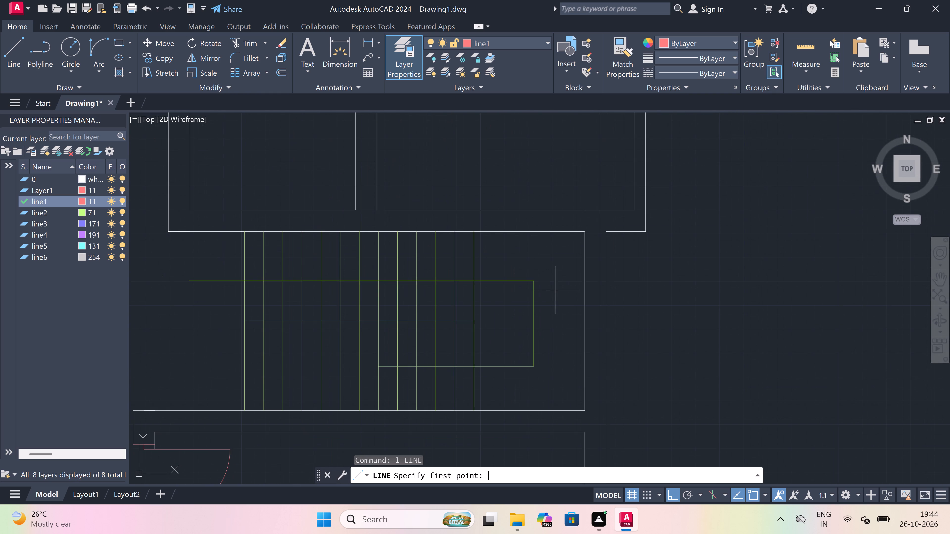
{"action": "scroll", "coordinate": [555, 289], "scroll_direction": "down", "scroll_amount": 4}
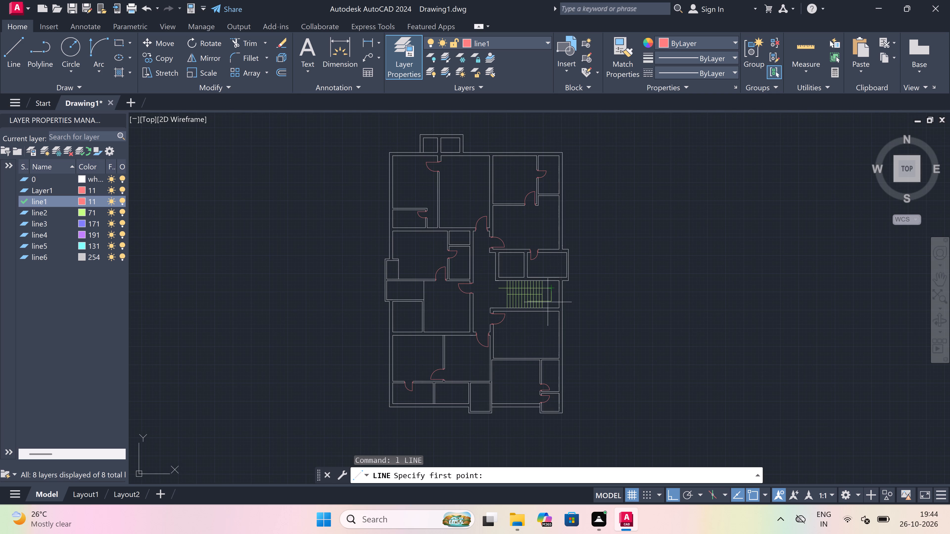
{"action": "scroll", "coordinate": [534, 355], "scroll_direction": "up", "scroll_amount": 1}
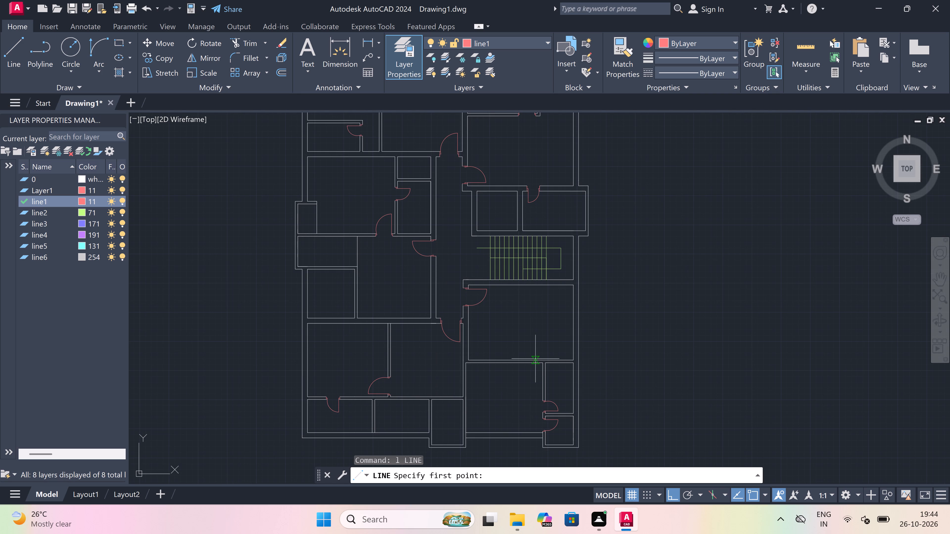
{"action": "scroll", "coordinate": [535, 362], "scroll_direction": "up", "scroll_amount": 2}
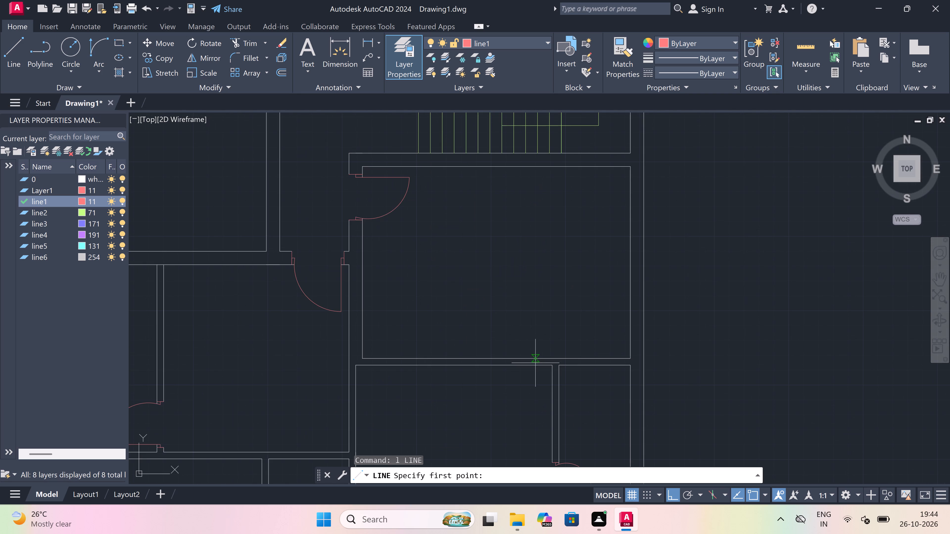
{"action": "scroll", "coordinate": [538, 367], "scroll_direction": "up", "scroll_amount": 3}
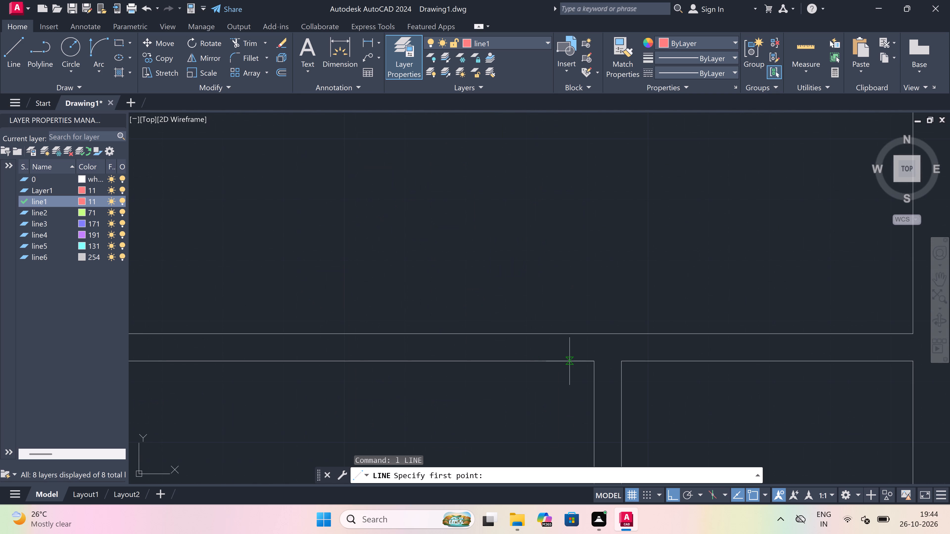
{"action": "left_click", "coordinate": [576, 365]}
{"action": "left_click", "coordinate": [577, 338]}
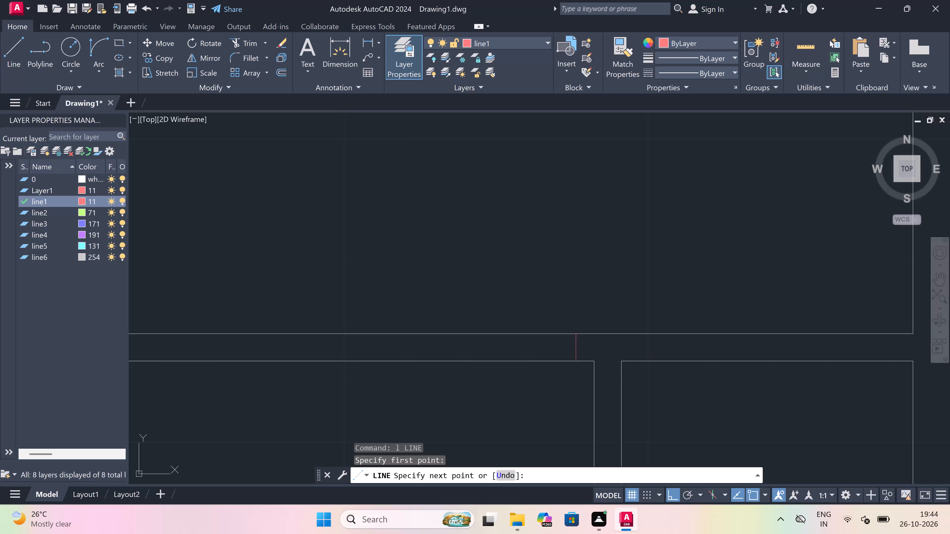
{"action": "left_click", "coordinate": [577, 343]}
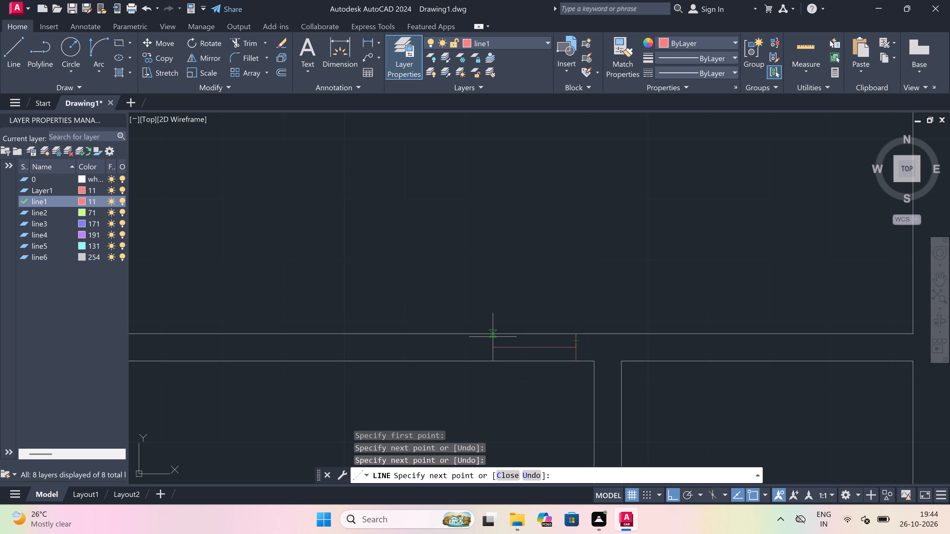
{"action": "key", "text": "2"}
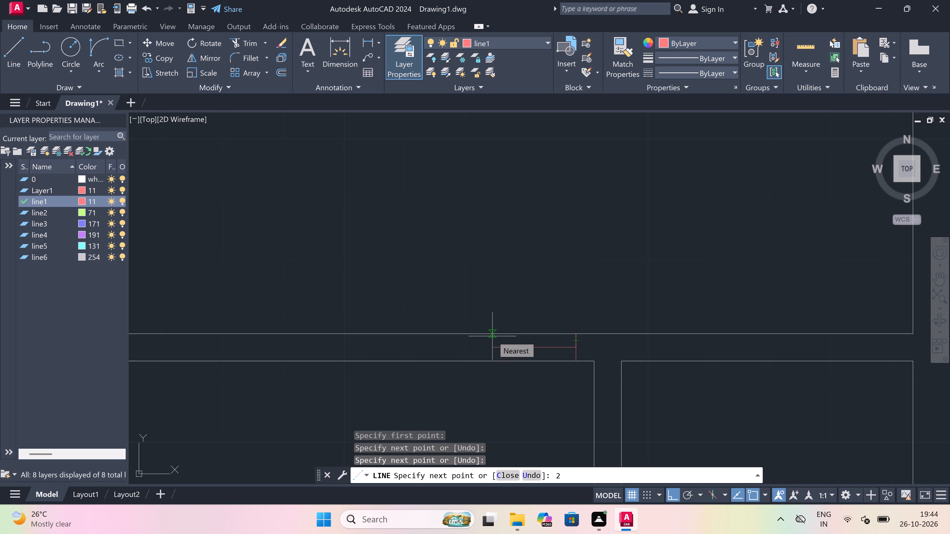
{"action": "type", "text": "\""}
{"action": "key", "text": "space"}
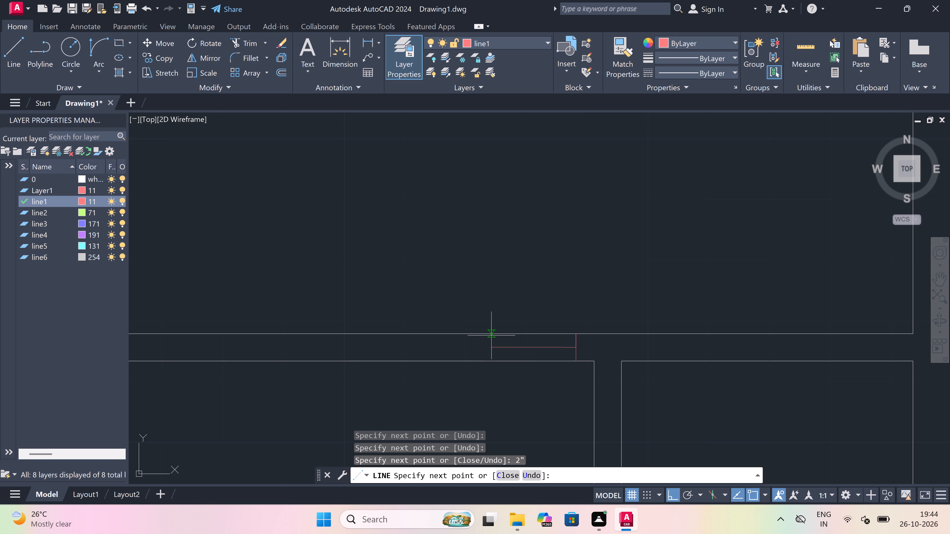
Draw a 2' door leaf downward from the end of the jamb's return.
{"action": "scroll", "coordinate": [492, 335], "scroll_direction": "down", "scroll_amount": 2}
{"action": "scroll", "coordinate": [504, 361], "scroll_direction": "up", "scroll_amount": 2}
{"action": "key", "text": "2"}
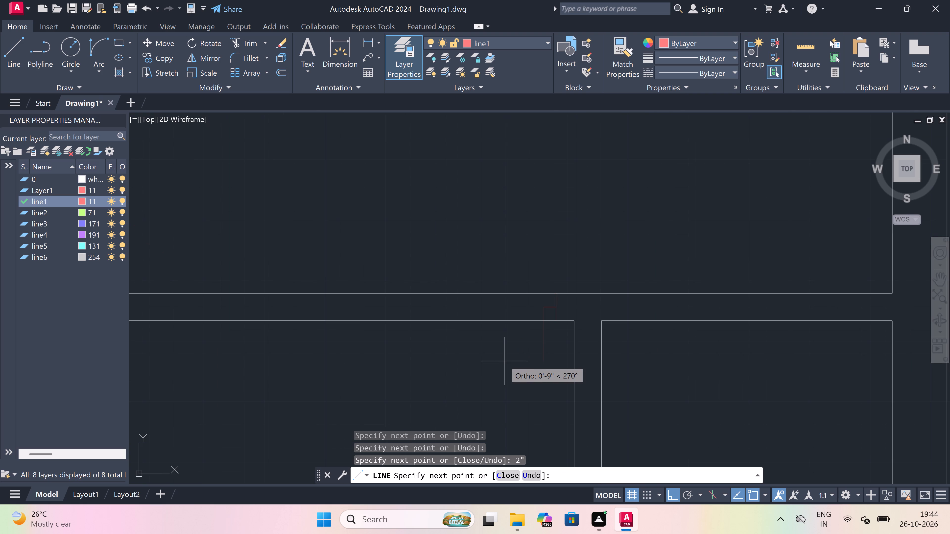
{"action": "type", "text": "'"}
{"action": "key", "text": "space"}
{"action": "key", "text": "Escape"}
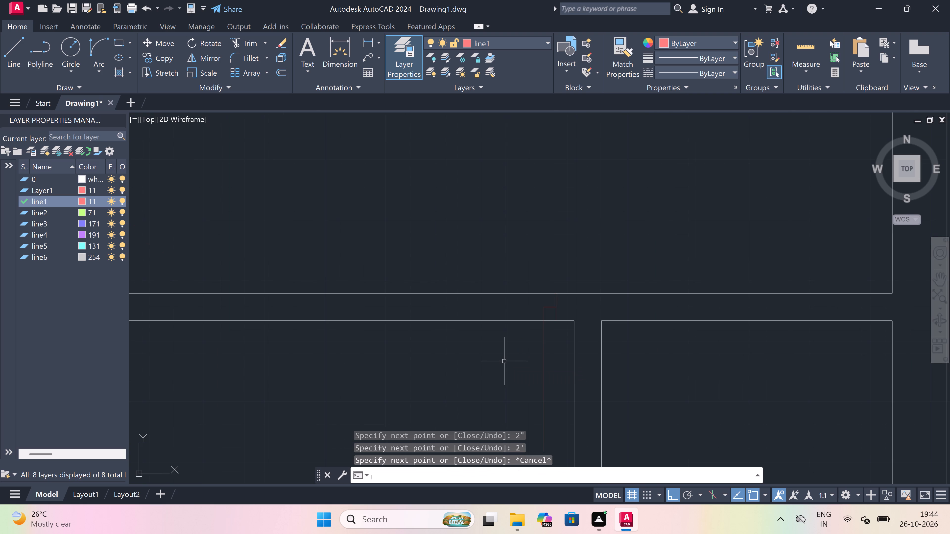
Lengthen the door leaf by drawing a 1' line downward from its lower end.
{"action": "key", "text": "space"}
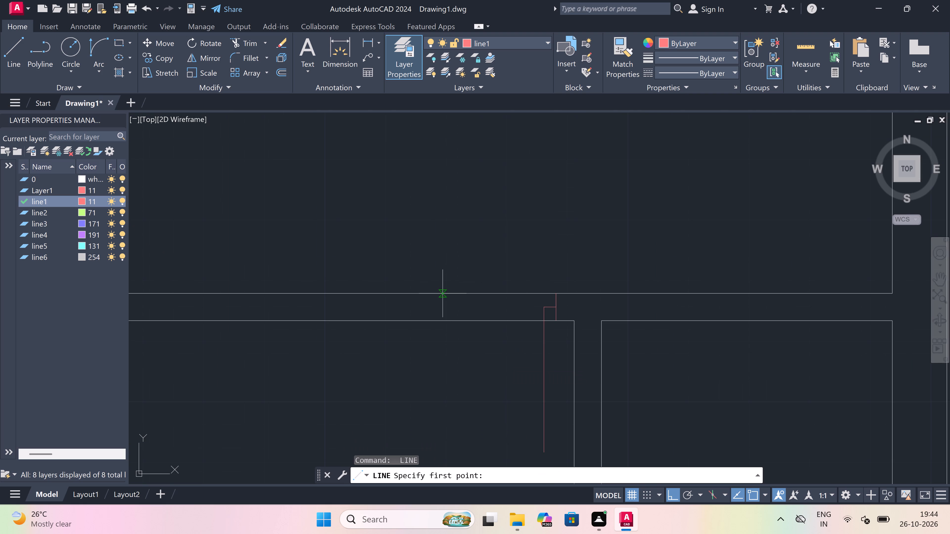
{"action": "scroll", "coordinate": [434, 279], "scroll_direction": "down", "scroll_amount": 2}
{"action": "scroll", "coordinate": [429, 303], "scroll_direction": "up", "scroll_amount": 1}
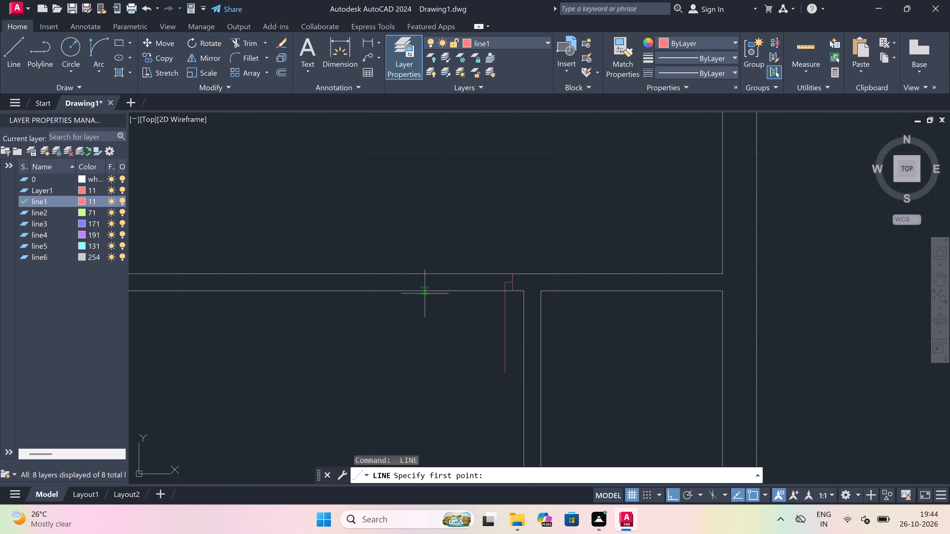
{"action": "scroll", "coordinate": [423, 292], "scroll_direction": "down", "scroll_amount": 3}
{"action": "scroll", "coordinate": [423, 292], "scroll_direction": "up", "scroll_amount": 3}
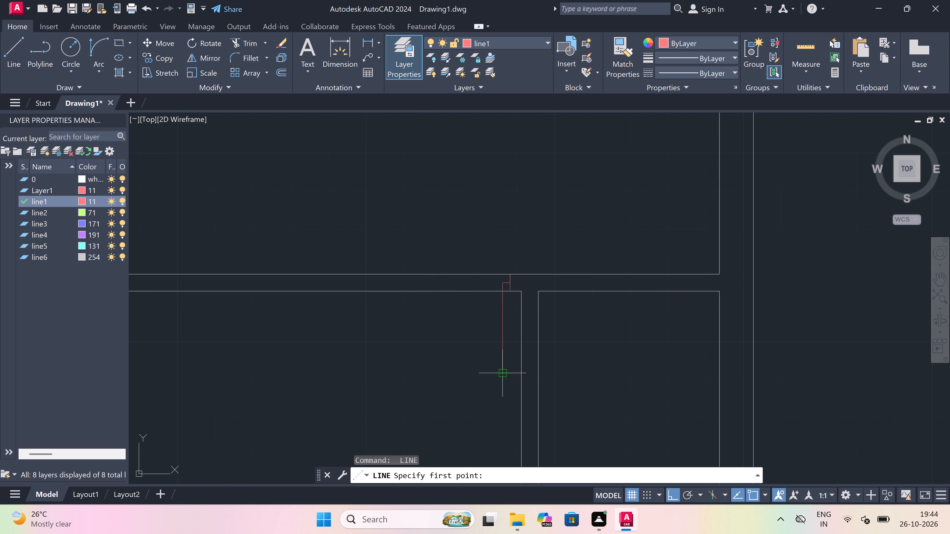
{"action": "left_click_drag", "start_coordinate": [504, 372], "coordinate": [504, 375]}
{"action": "key", "text": "1"}
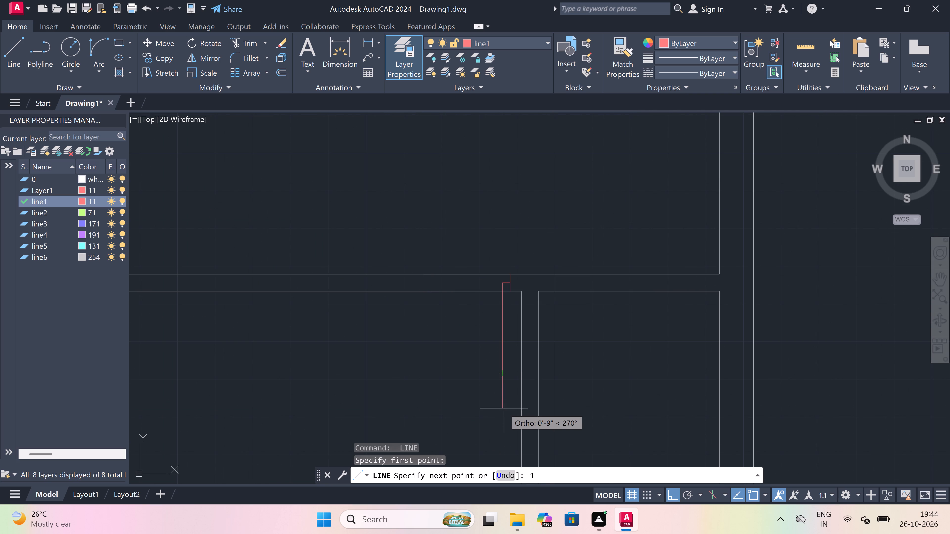
{"action": "type", "text": "'"}
{"action": "key", "text": "space"}
{"action": "key", "text": "Escape"}
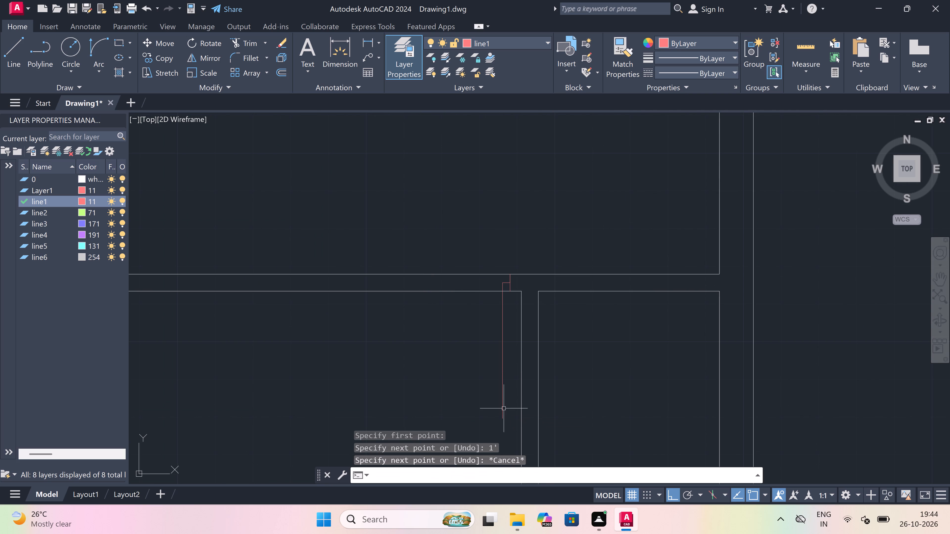
Draw the opposite jamb line across the same horizontal wall, left of the leaf, with a 2" return rightward from its midpoint.
{"action": "key", "text": "space"}
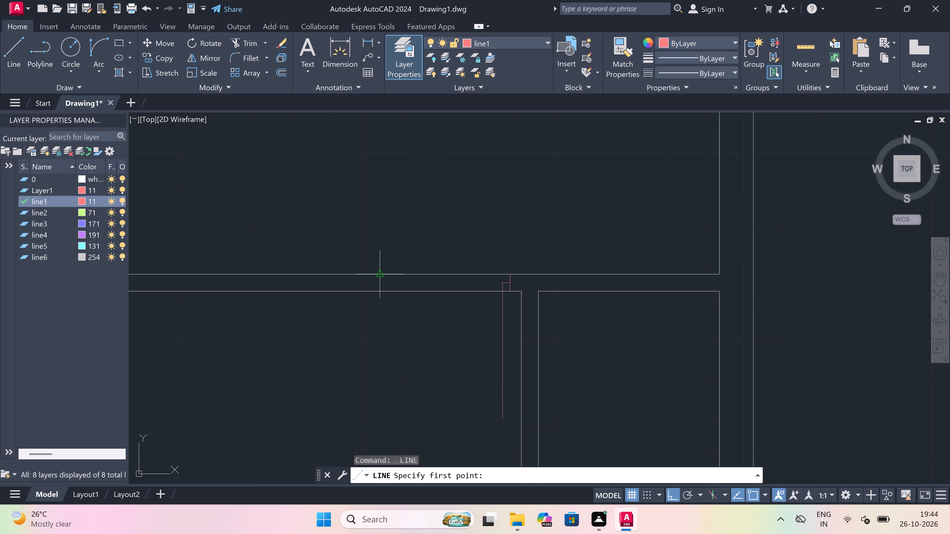
{"action": "left_click", "coordinate": [381, 277]}
{"action": "left_click", "coordinate": [380, 293]}
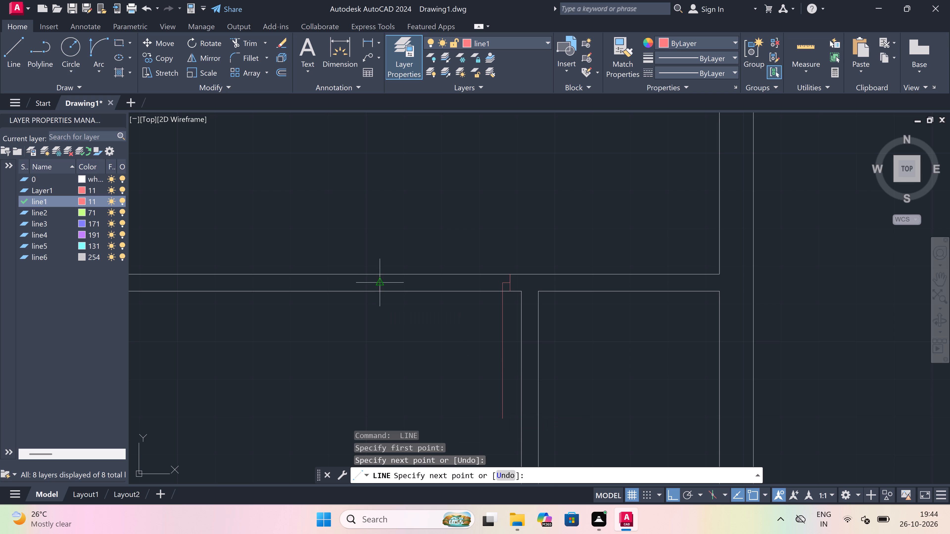
{"action": "left_click_drag", "start_coordinate": [380, 285], "coordinate": [382, 284]}
{"action": "key", "text": "2"}
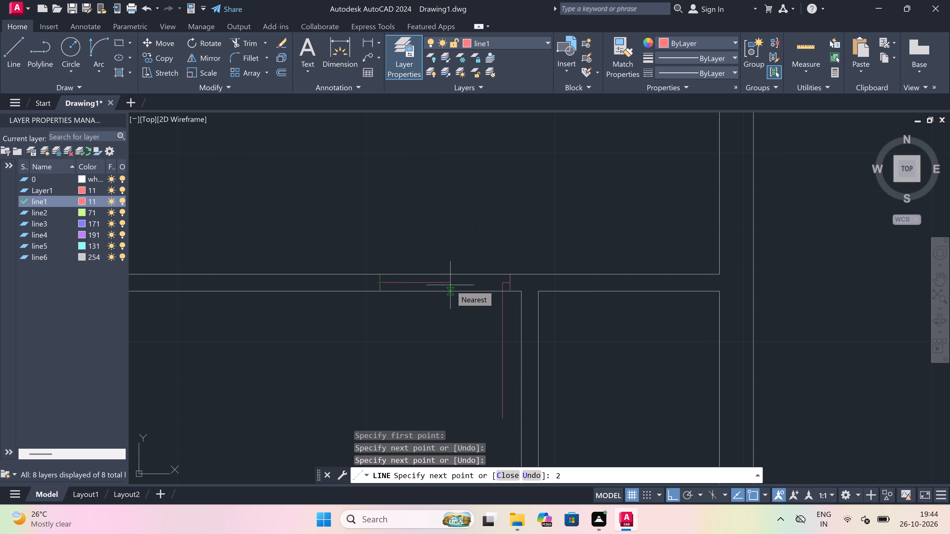
{"action": "type", "text": "\""}
{"action": "key", "text": "space"}
{"action": "key", "text": "Escape"}
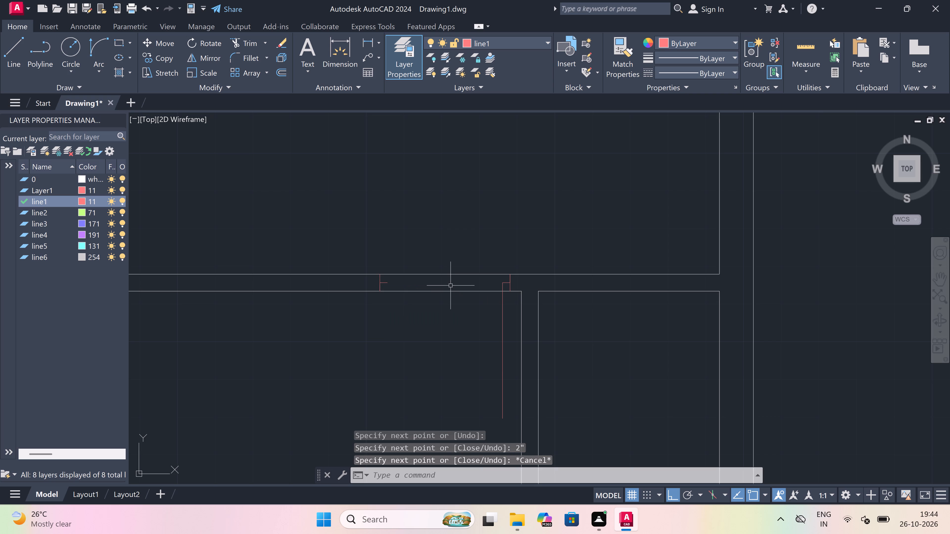
Draw the swing arc from the lower end of the lengthened leaf to the end of the opposite jamb's return.
{"action": "left_click", "coordinate": [100, 42]}
{"action": "scroll", "coordinate": [328, 146], "scroll_direction": "down", "scroll_amount": 2}
{"action": "scroll", "coordinate": [348, 166], "scroll_direction": "up", "scroll_amount": 2}
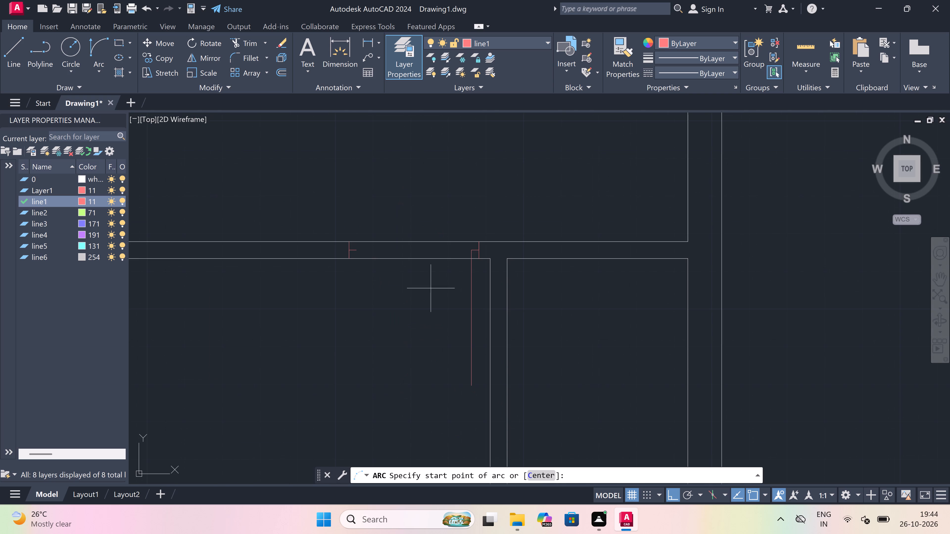
{"action": "left_click_drag", "start_coordinate": [472, 386], "coordinate": [468, 373]}
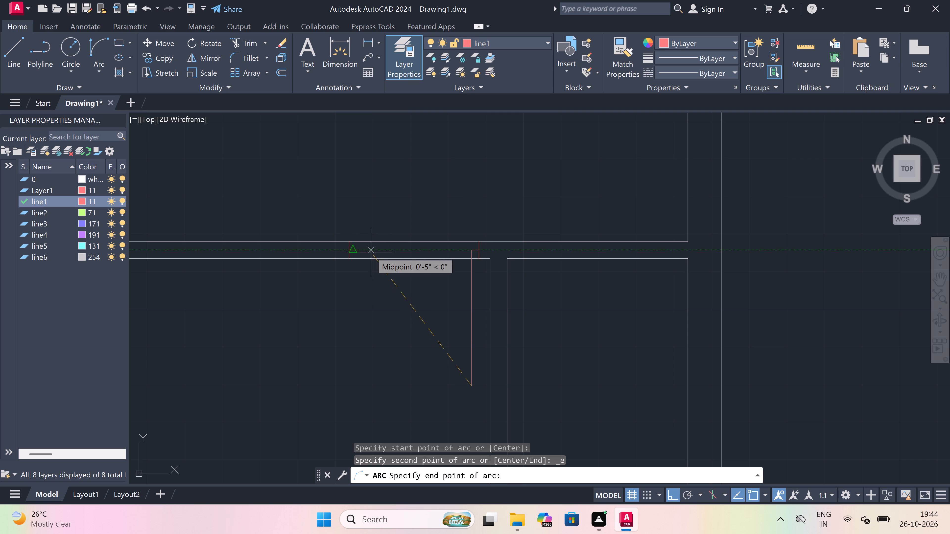
{"action": "left_click_drag", "start_coordinate": [361, 249], "coordinate": [356, 250]}
{"action": "left_click_drag", "start_coordinate": [265, 288], "coordinate": [321, 297]}
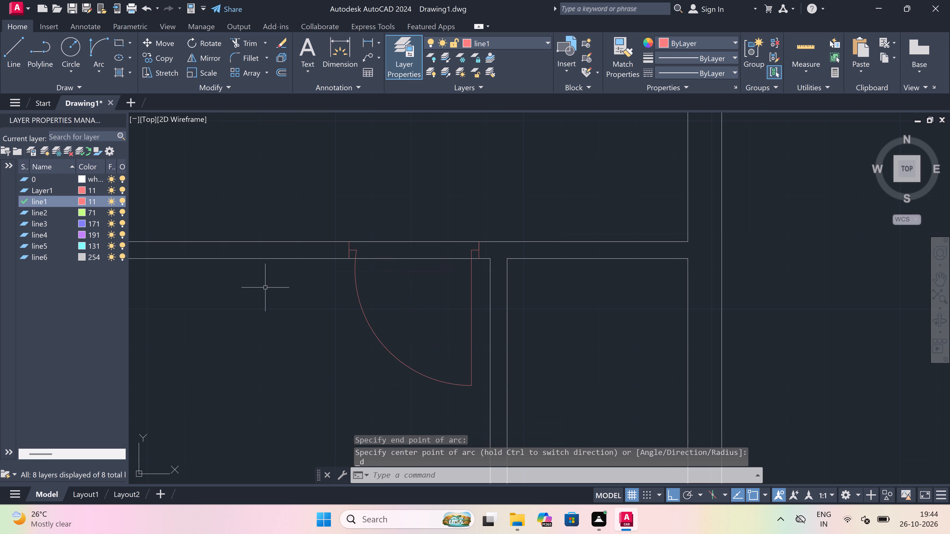
Trim both lines of the horizontal wall between the new door's jambs.
{"action": "type", "text": "tr"}
{"action": "key", "text": "space"}
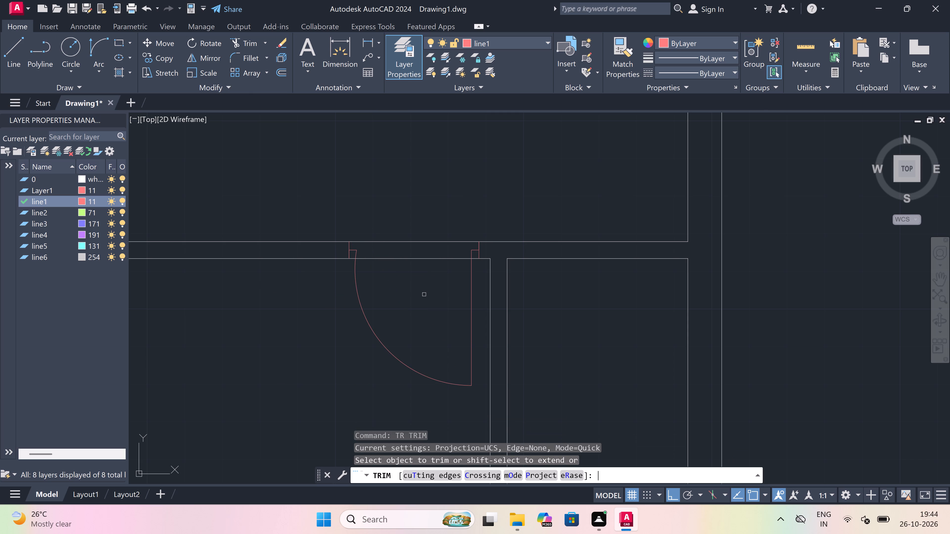
{"action": "left_click", "coordinate": [425, 292]}
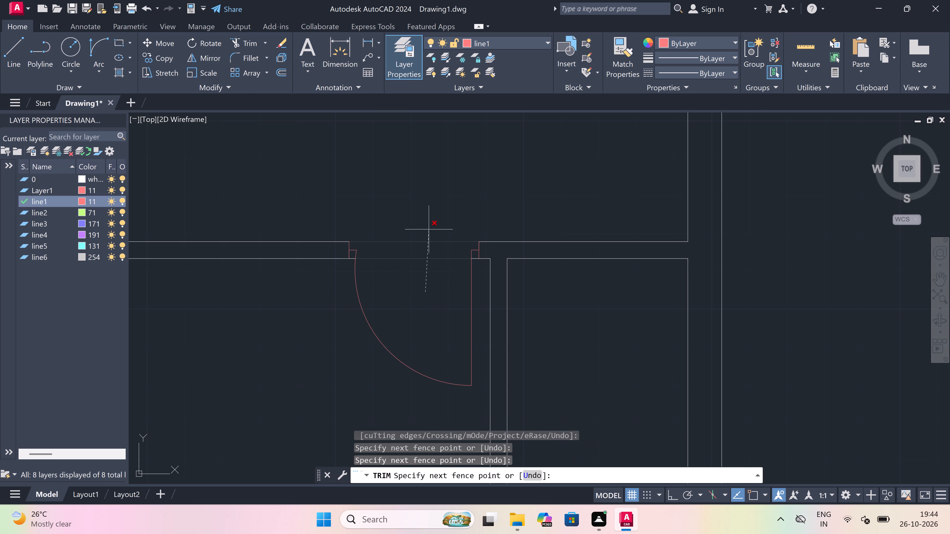
{"action": "left_click", "coordinate": [429, 228]}
{"action": "key", "text": "Escape"}
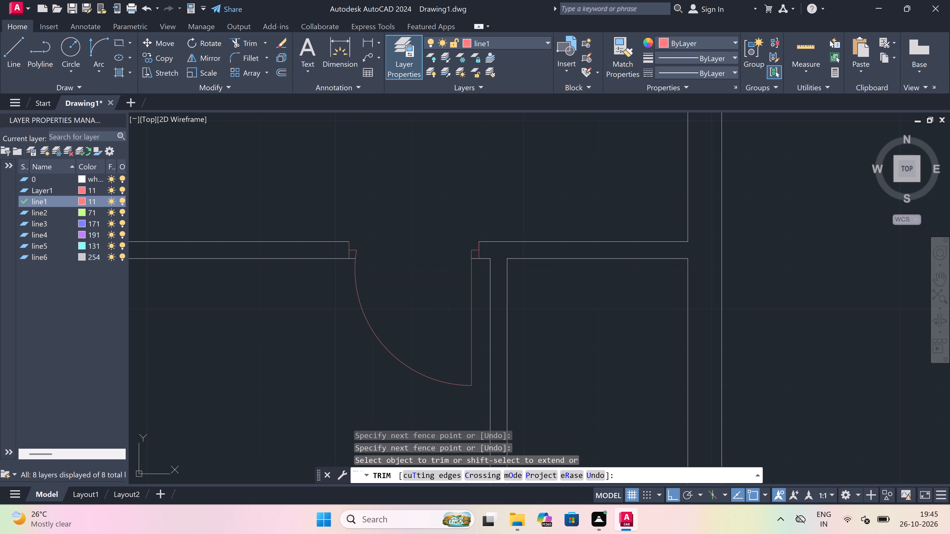
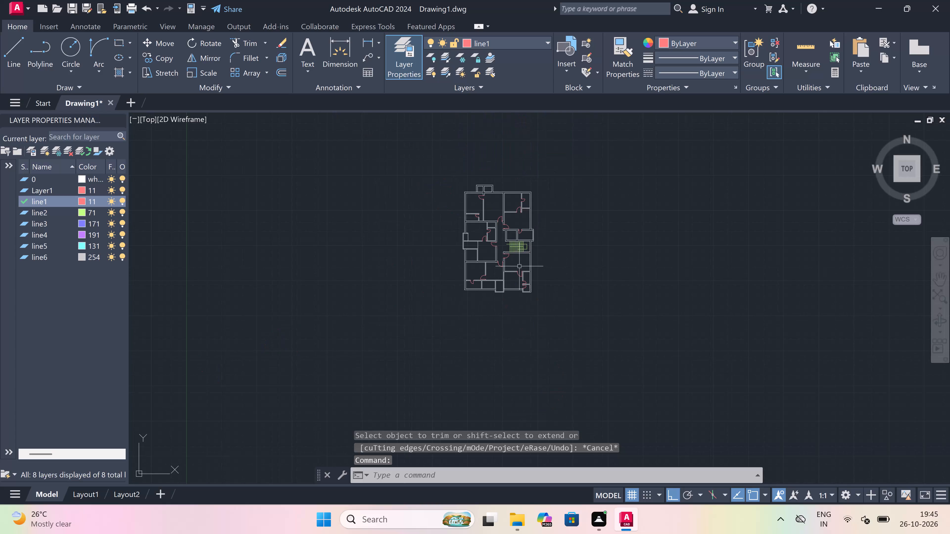
Examine the walls and doors across the lower part of the floor plan.
{"action": "scroll", "coordinate": [519, 266], "scroll_direction": "up", "scroll_amount": 2}
{"action": "scroll", "coordinate": [478, 278], "scroll_direction": "down", "scroll_amount": 1}
{"action": "scroll", "coordinate": [488, 316], "scroll_direction": "up", "scroll_amount": 1}
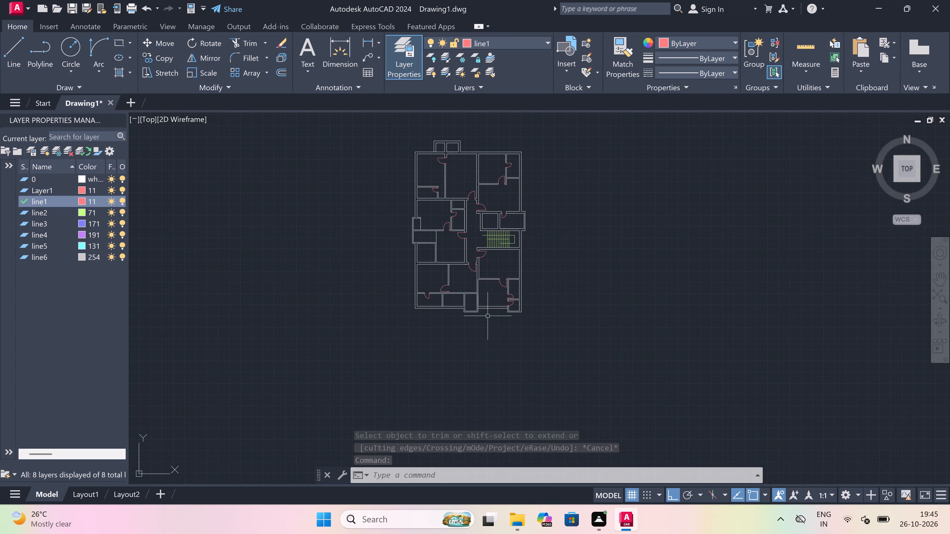
{"action": "scroll", "coordinate": [470, 300], "scroll_direction": "up", "scroll_amount": 1}
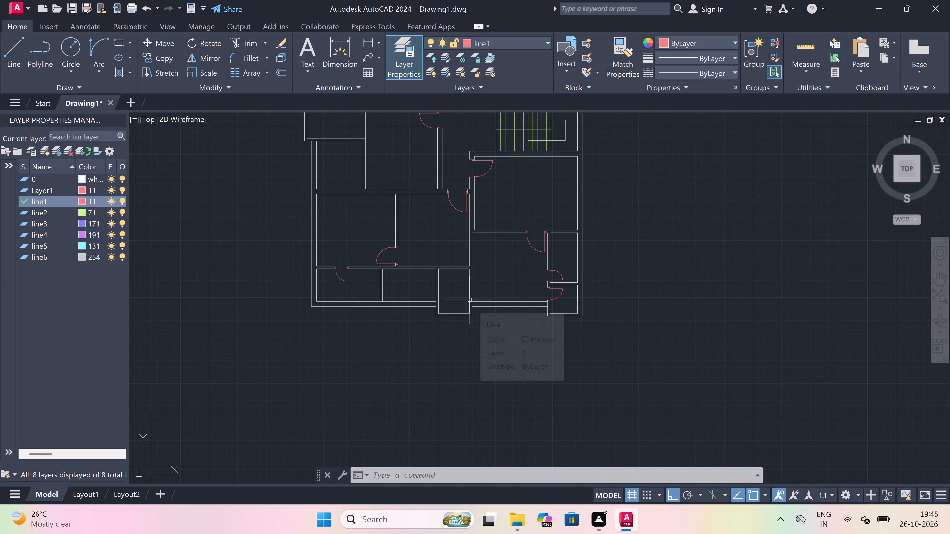
{"action": "scroll", "coordinate": [472, 310], "scroll_direction": "up", "scroll_amount": 1}
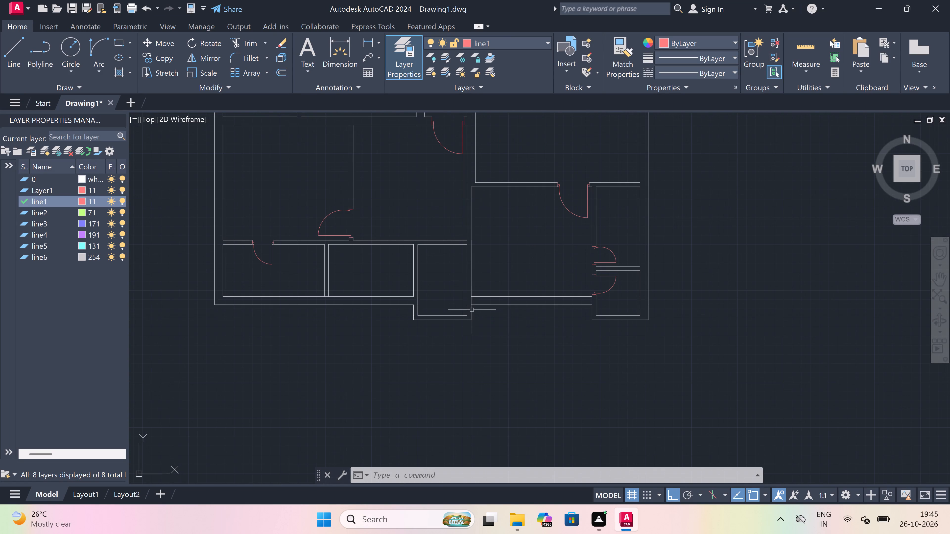
{"action": "scroll", "coordinate": [492, 318], "scroll_direction": "down", "scroll_amount": 1}
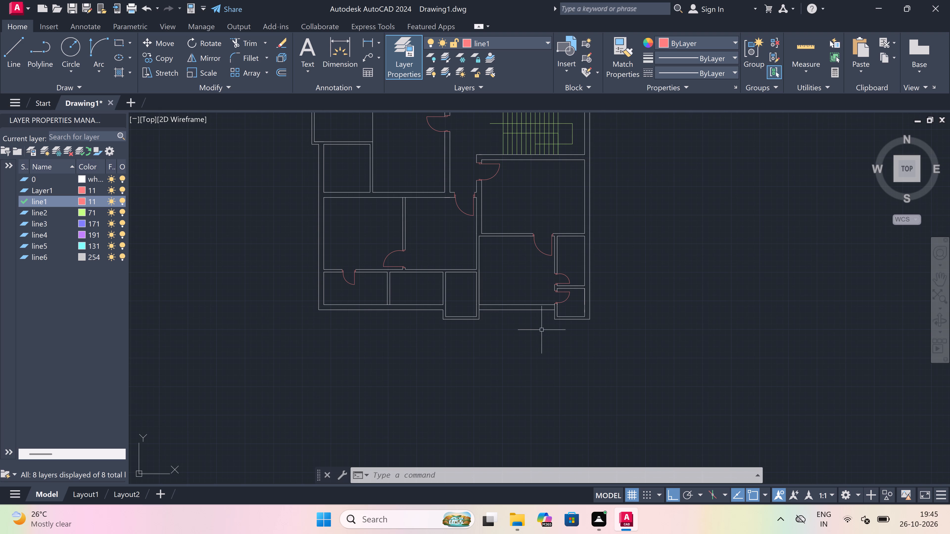
{"action": "scroll", "coordinate": [574, 316], "scroll_direction": "up", "scroll_amount": 2}
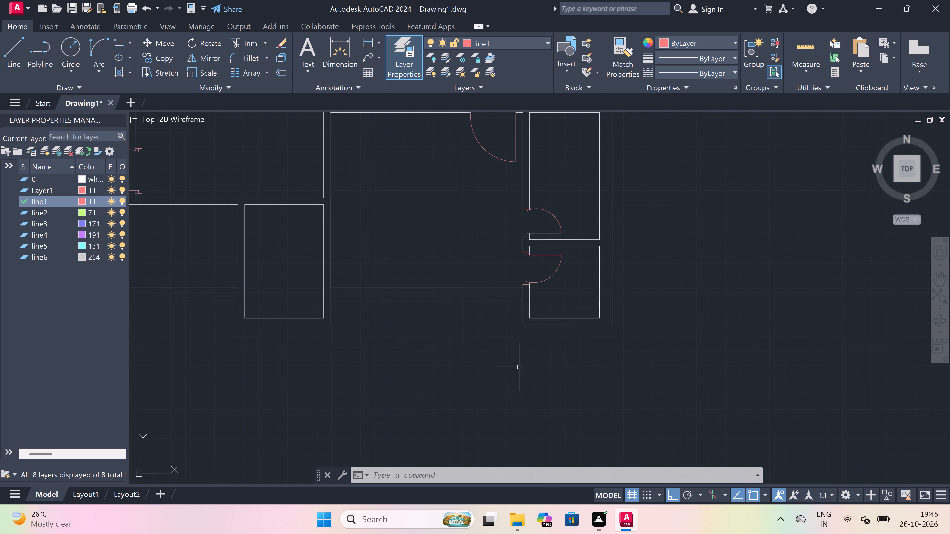
{"action": "scroll", "coordinate": [519, 367], "scroll_direction": "down", "scroll_amount": 2}
{"action": "scroll", "coordinate": [550, 342], "scroll_direction": "up", "scroll_amount": 3}
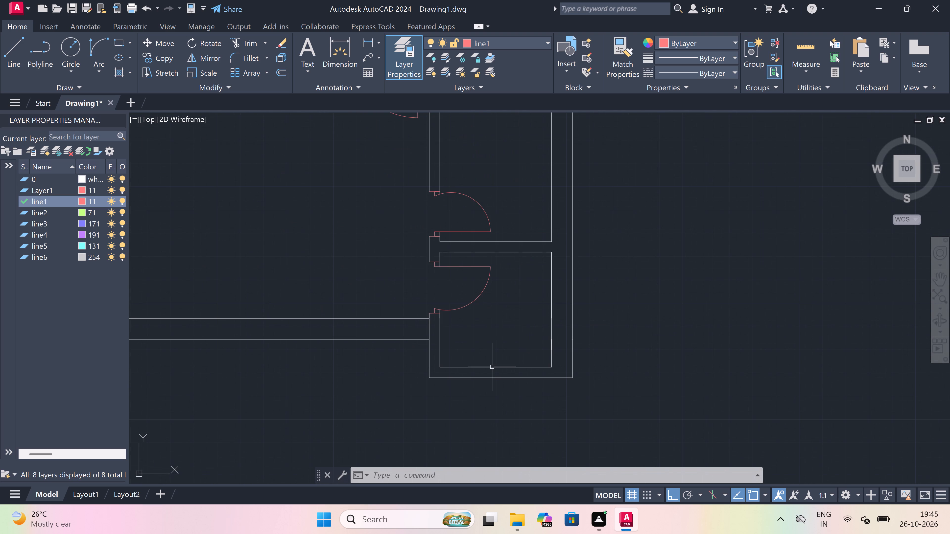
{"action": "scroll", "coordinate": [492, 367], "scroll_direction": "down", "scroll_amount": 1}
{"action": "scroll", "coordinate": [456, 363], "scroll_direction": "down", "scroll_amount": 3}
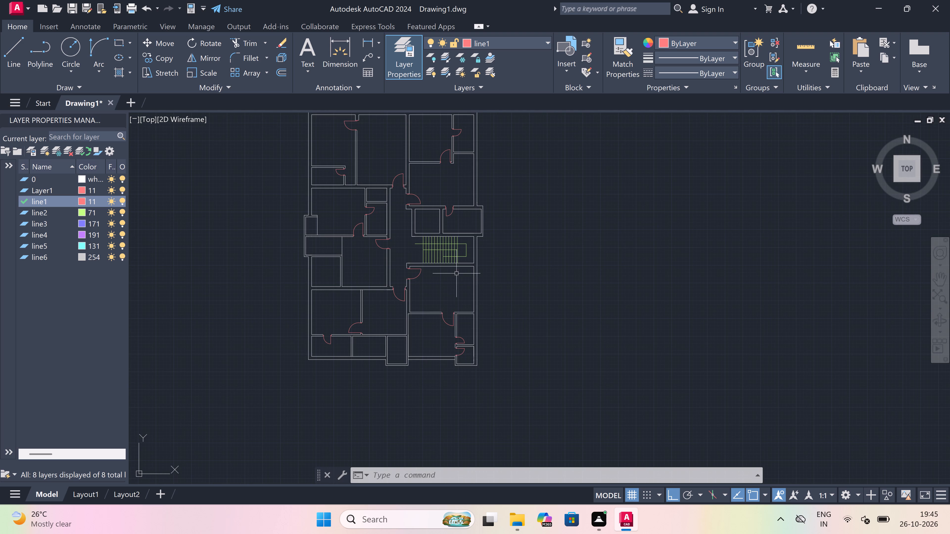
On layer 0, draw two short lines across the left wall of the small room above the stairs, marking an opening.
{"action": "scroll", "coordinate": [481, 215], "scroll_direction": "up", "scroll_amount": 1}
{"action": "scroll", "coordinate": [473, 260], "scroll_direction": "down", "scroll_amount": 3}
{"action": "scroll", "coordinate": [450, 242], "scroll_direction": "up", "scroll_amount": 3}
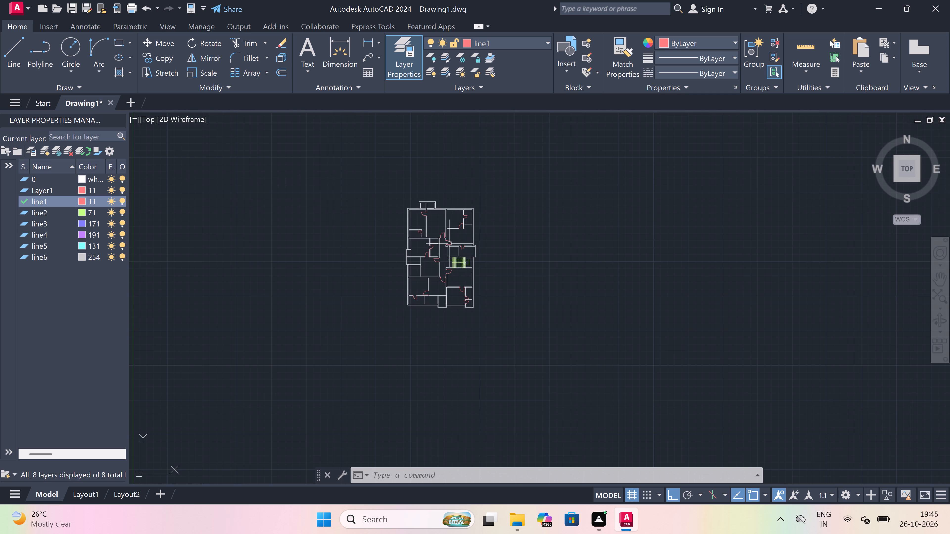
{"action": "scroll", "coordinate": [451, 292], "scroll_direction": "up", "scroll_amount": 1}
{"action": "scroll", "coordinate": [448, 267], "scroll_direction": "up", "scroll_amount": 3}
{"action": "scroll", "coordinate": [450, 268], "scroll_direction": "down", "scroll_amount": 1}
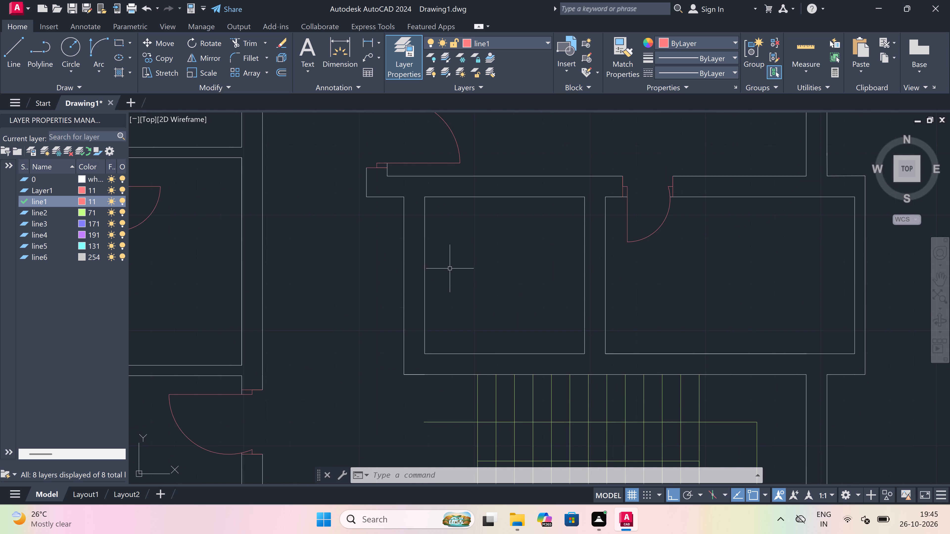
{"action": "scroll", "coordinate": [450, 268], "scroll_direction": "down", "scroll_amount": 3}
{"action": "scroll", "coordinate": [444, 277], "scroll_direction": "up", "scroll_amount": 1}
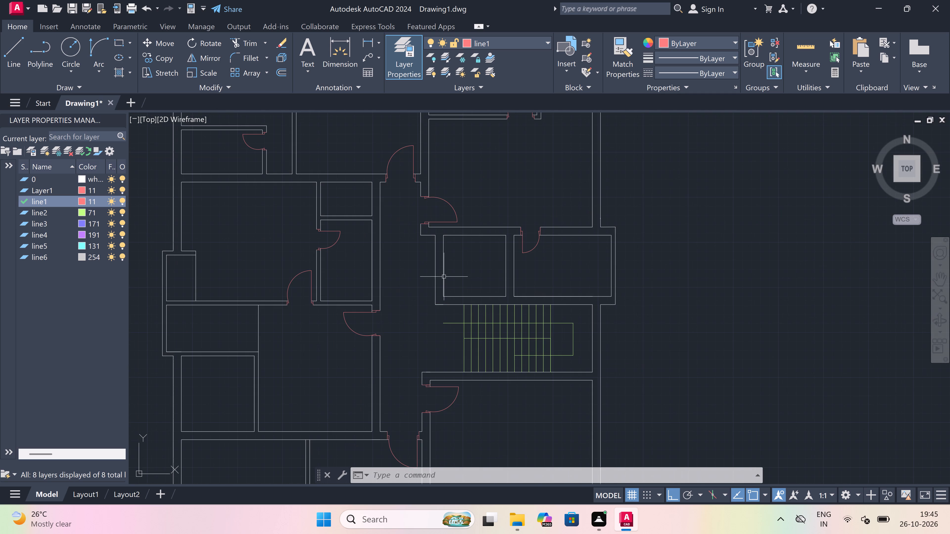
{"action": "scroll", "coordinate": [444, 277], "scroll_direction": "up", "scroll_amount": 1}
{"action": "type", "text": "l"}
{"action": "key", "text": "space"}
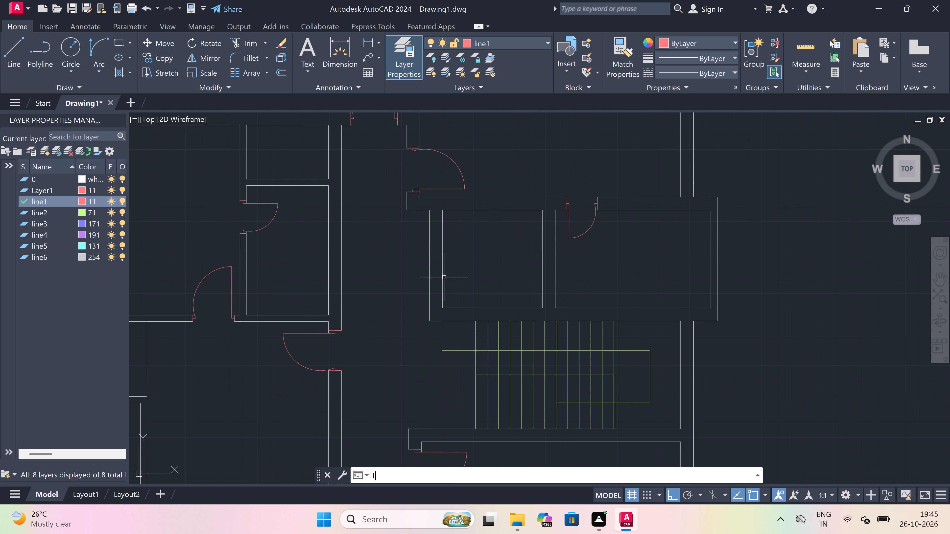
{"action": "left_click", "coordinate": [488, 40]}
{"action": "left_click", "coordinate": [500, 60]}
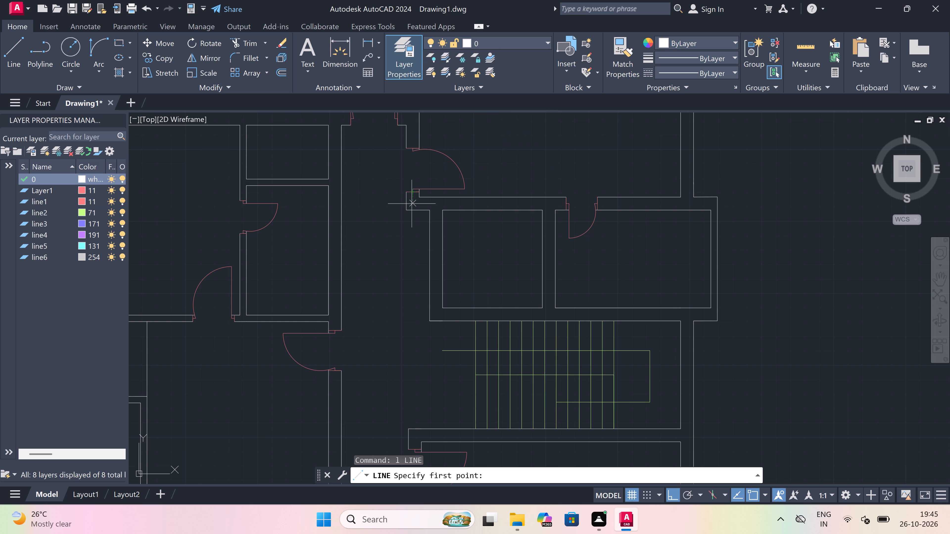
{"action": "left_click_drag", "start_coordinate": [429, 230], "coordinate": [435, 232]}
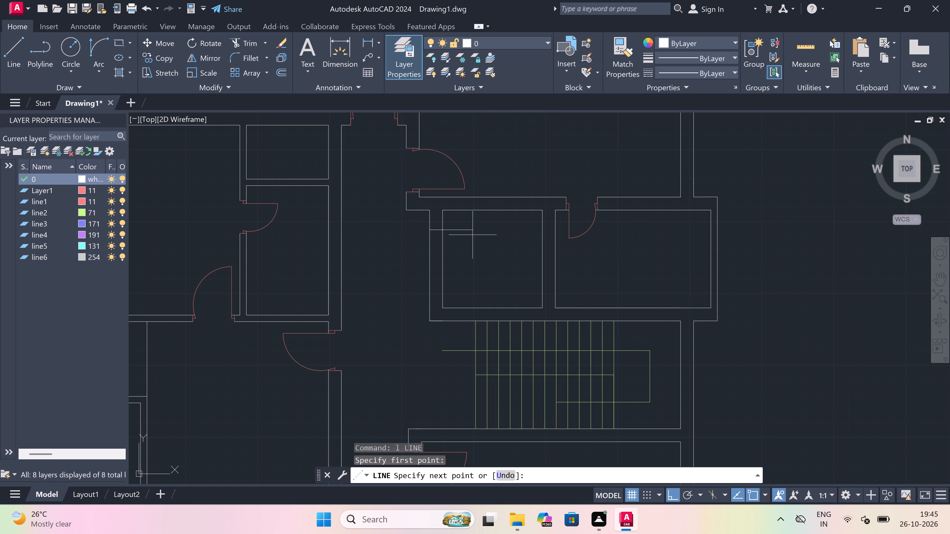
{"action": "left_click", "coordinate": [446, 229]}
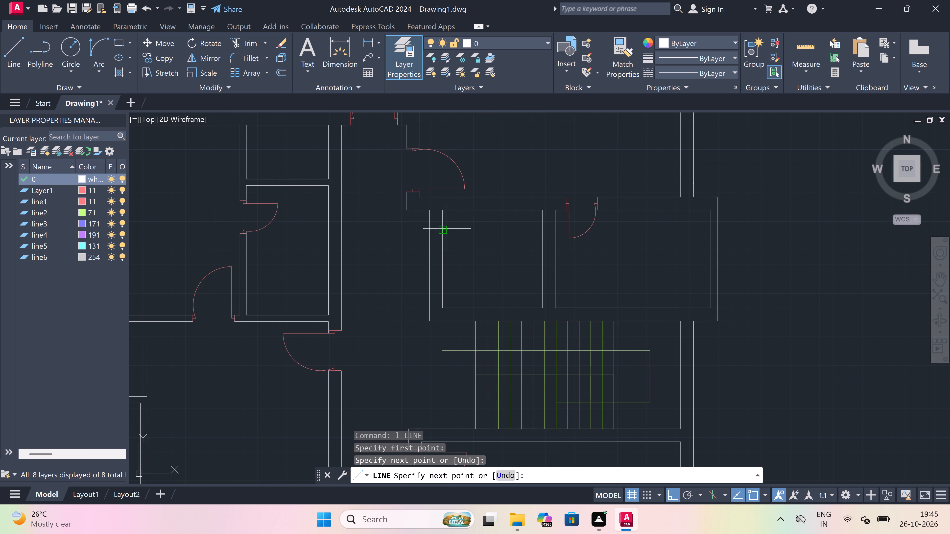
{"action": "key", "text": "Escape"}
{"action": "key", "text": "space"}
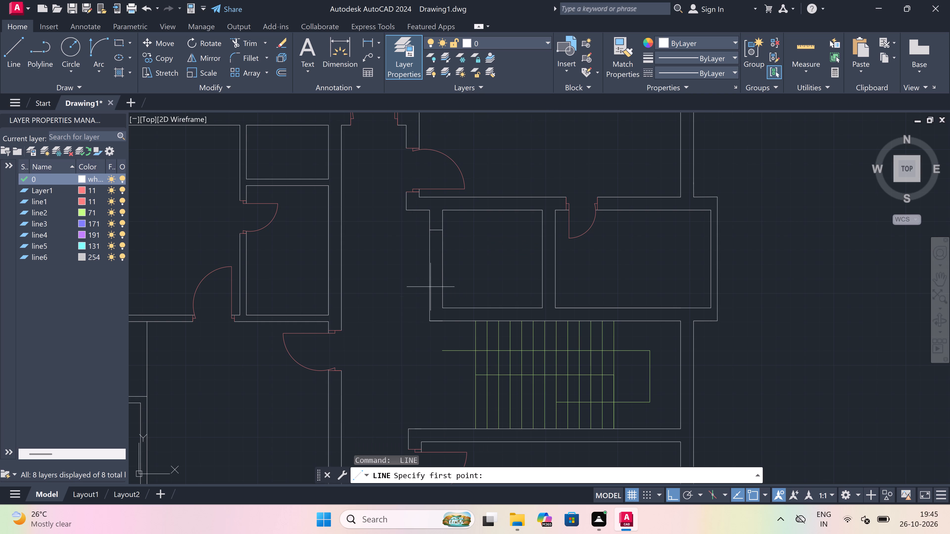
{"action": "left_click", "coordinate": [430, 287]}
{"action": "left_click", "coordinate": [439, 285]}
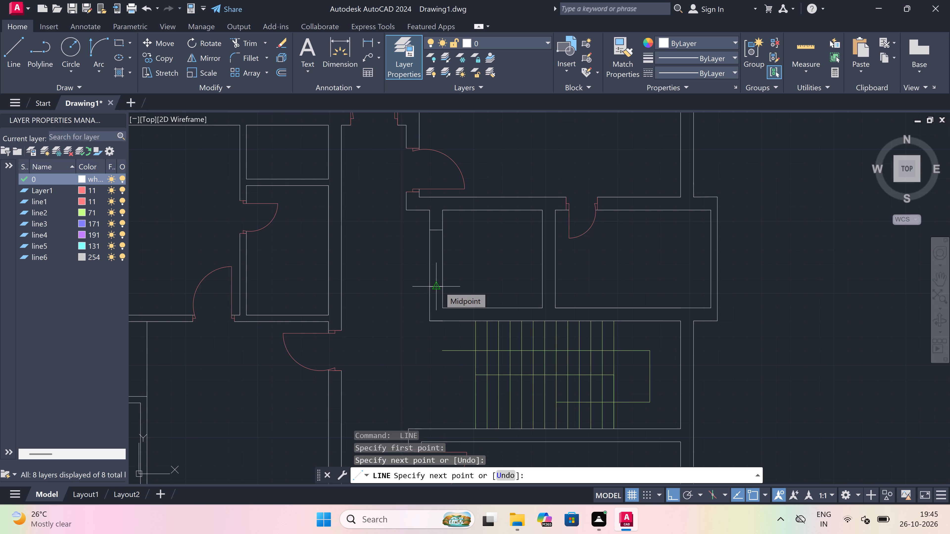
{"action": "type", "text": "tr"}
{"action": "key", "text": "space"}
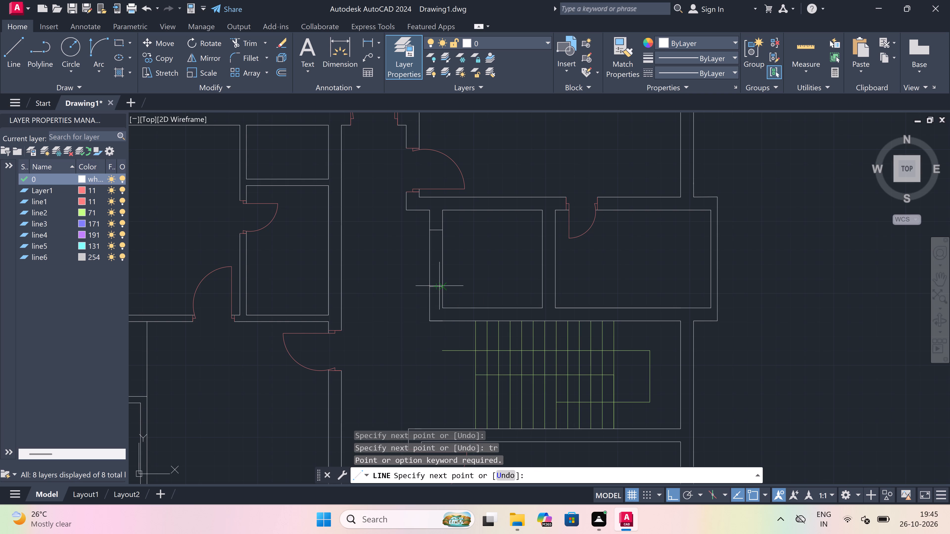
{"action": "key", "text": "Escape"}
{"action": "key", "text": "Escape"}
Trim both wall lines between the two opening lines in the small room's left wall.
{"action": "type", "text": "tr"}
{"action": "key", "text": "space"}
{"action": "left_click", "coordinate": [455, 272]}
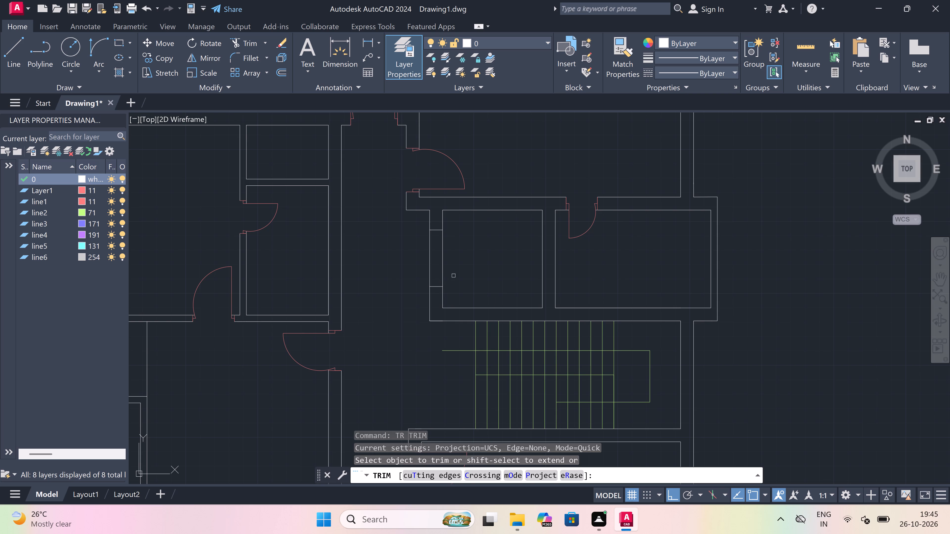
{"action": "left_click", "coordinate": [397, 256]}
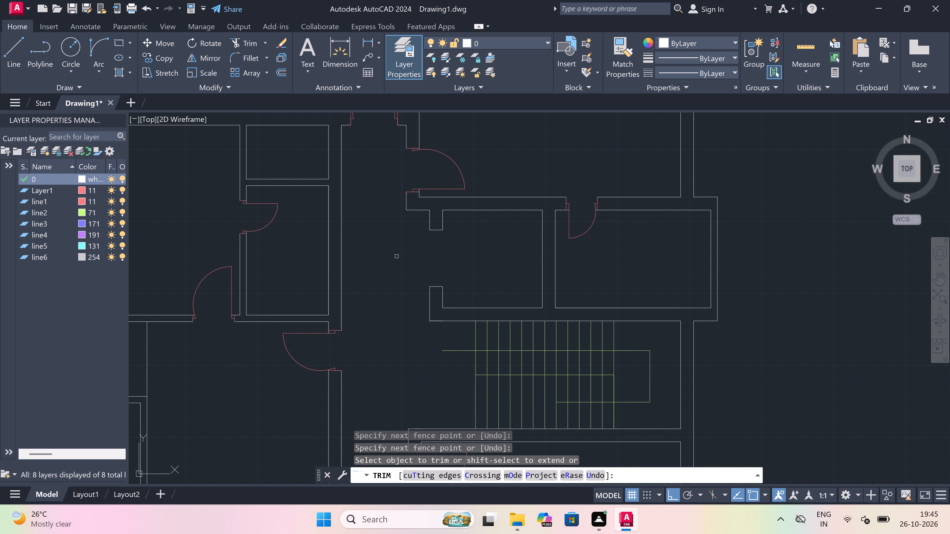
{"action": "key", "text": "Escape"}
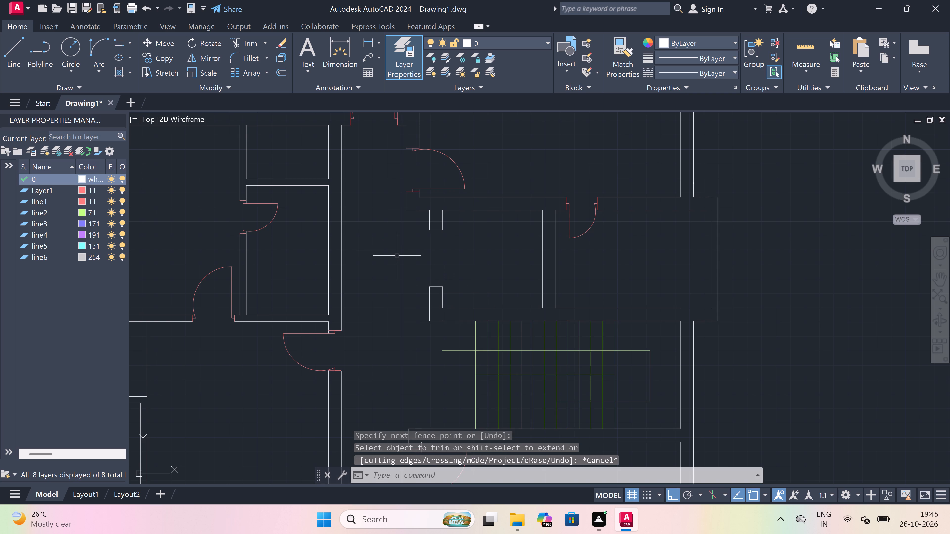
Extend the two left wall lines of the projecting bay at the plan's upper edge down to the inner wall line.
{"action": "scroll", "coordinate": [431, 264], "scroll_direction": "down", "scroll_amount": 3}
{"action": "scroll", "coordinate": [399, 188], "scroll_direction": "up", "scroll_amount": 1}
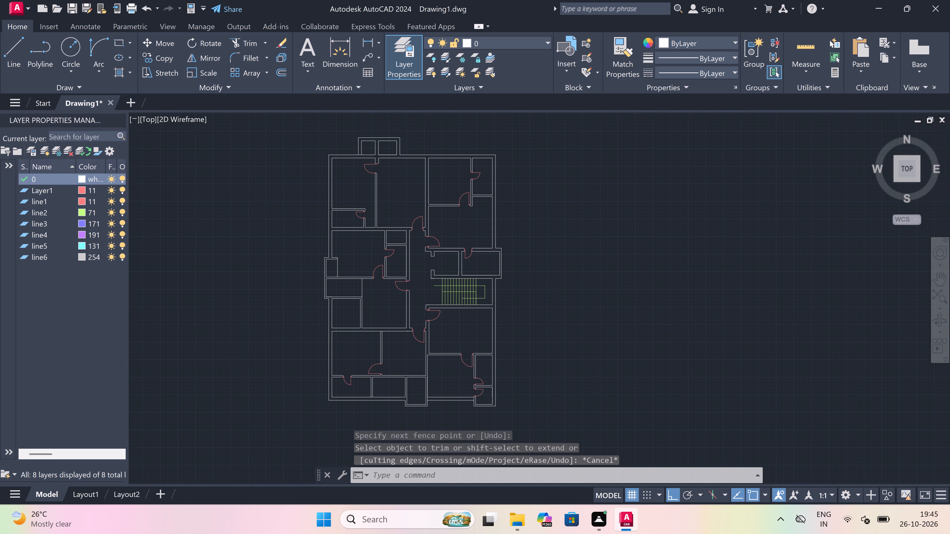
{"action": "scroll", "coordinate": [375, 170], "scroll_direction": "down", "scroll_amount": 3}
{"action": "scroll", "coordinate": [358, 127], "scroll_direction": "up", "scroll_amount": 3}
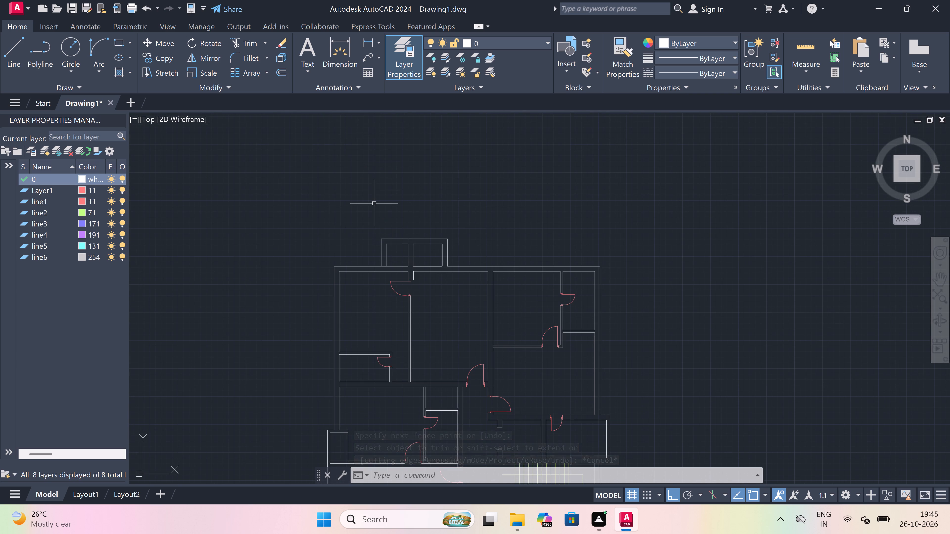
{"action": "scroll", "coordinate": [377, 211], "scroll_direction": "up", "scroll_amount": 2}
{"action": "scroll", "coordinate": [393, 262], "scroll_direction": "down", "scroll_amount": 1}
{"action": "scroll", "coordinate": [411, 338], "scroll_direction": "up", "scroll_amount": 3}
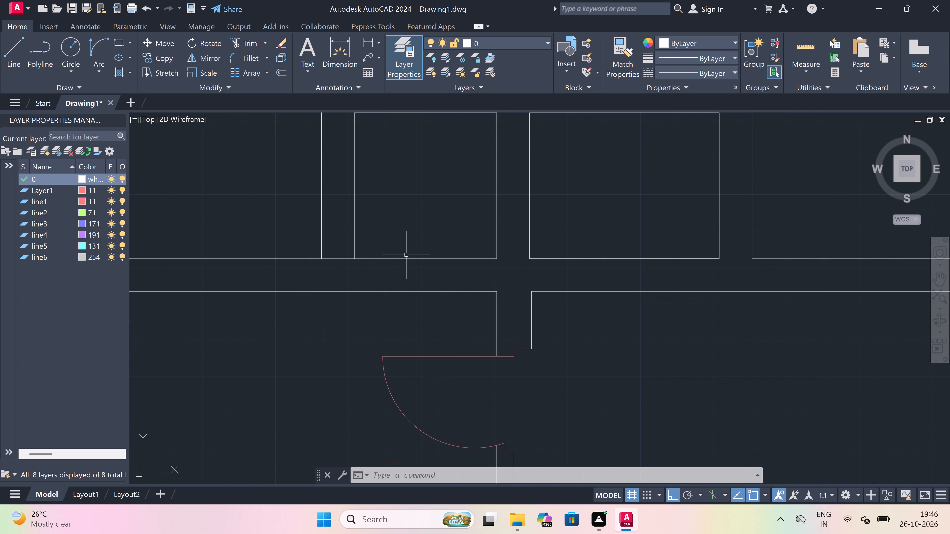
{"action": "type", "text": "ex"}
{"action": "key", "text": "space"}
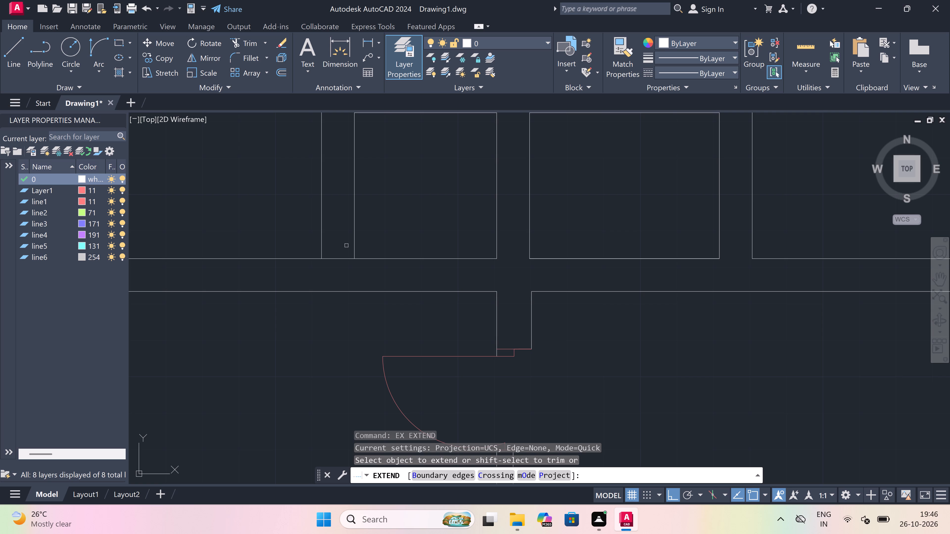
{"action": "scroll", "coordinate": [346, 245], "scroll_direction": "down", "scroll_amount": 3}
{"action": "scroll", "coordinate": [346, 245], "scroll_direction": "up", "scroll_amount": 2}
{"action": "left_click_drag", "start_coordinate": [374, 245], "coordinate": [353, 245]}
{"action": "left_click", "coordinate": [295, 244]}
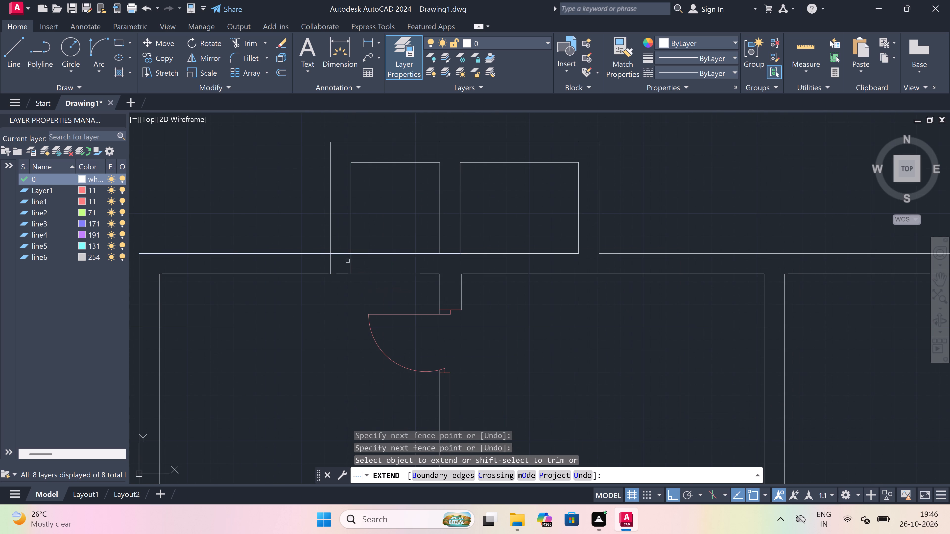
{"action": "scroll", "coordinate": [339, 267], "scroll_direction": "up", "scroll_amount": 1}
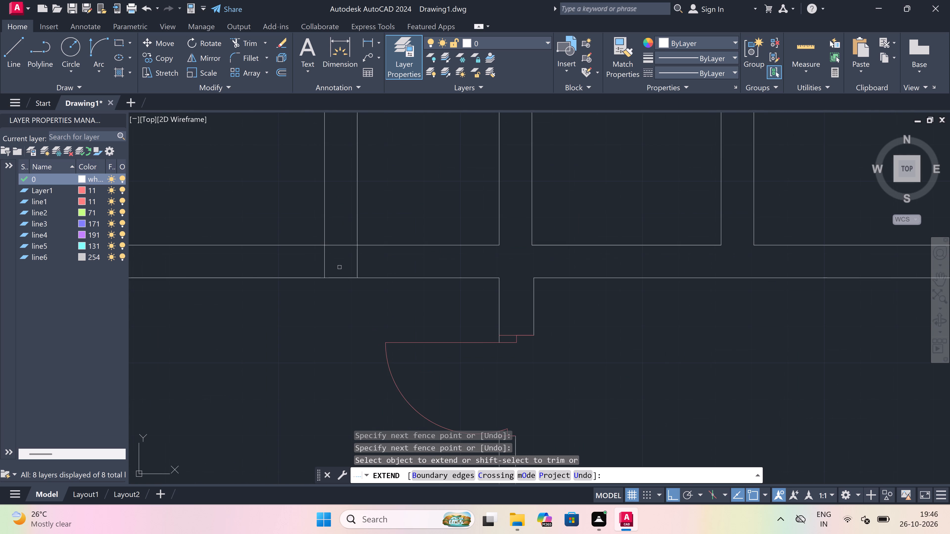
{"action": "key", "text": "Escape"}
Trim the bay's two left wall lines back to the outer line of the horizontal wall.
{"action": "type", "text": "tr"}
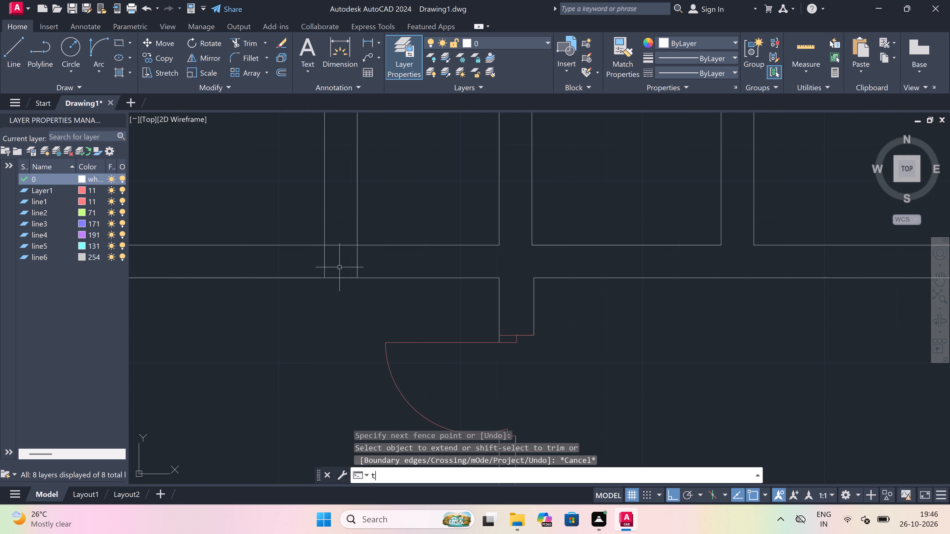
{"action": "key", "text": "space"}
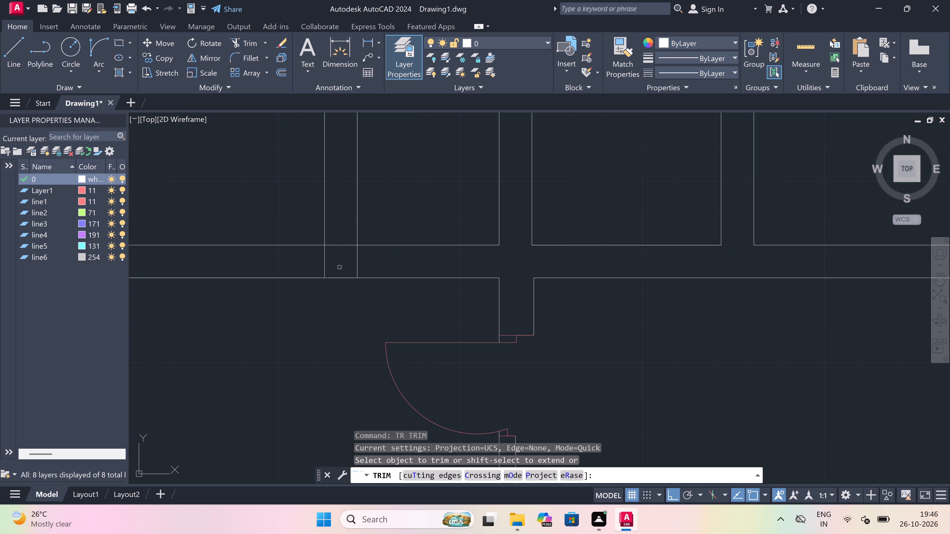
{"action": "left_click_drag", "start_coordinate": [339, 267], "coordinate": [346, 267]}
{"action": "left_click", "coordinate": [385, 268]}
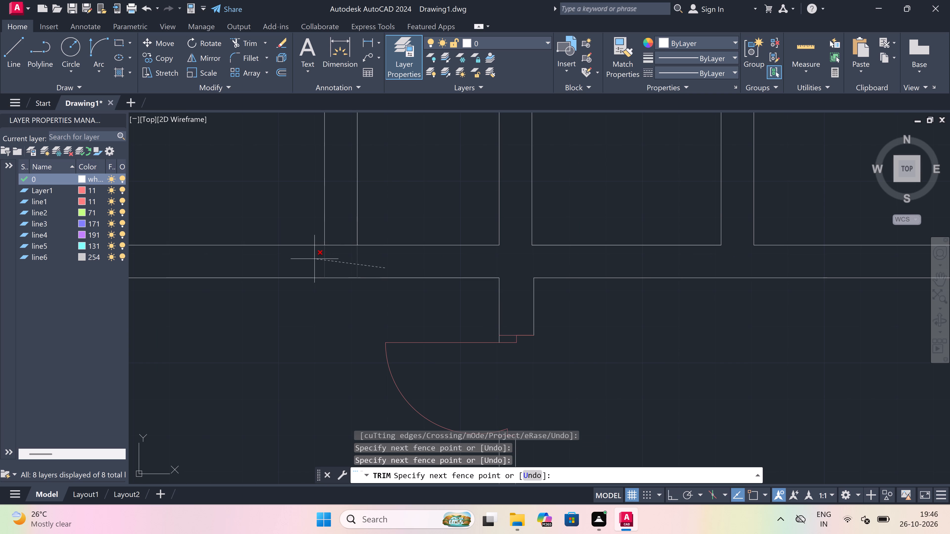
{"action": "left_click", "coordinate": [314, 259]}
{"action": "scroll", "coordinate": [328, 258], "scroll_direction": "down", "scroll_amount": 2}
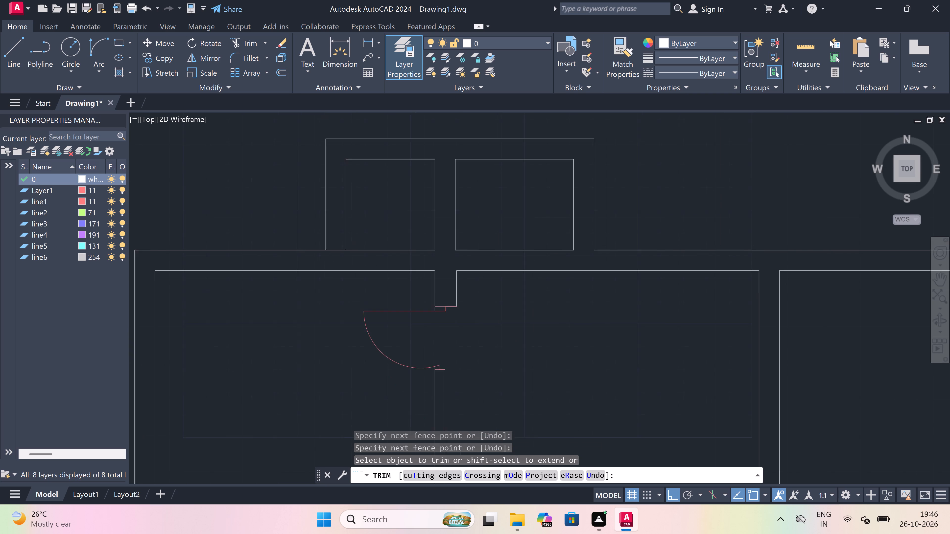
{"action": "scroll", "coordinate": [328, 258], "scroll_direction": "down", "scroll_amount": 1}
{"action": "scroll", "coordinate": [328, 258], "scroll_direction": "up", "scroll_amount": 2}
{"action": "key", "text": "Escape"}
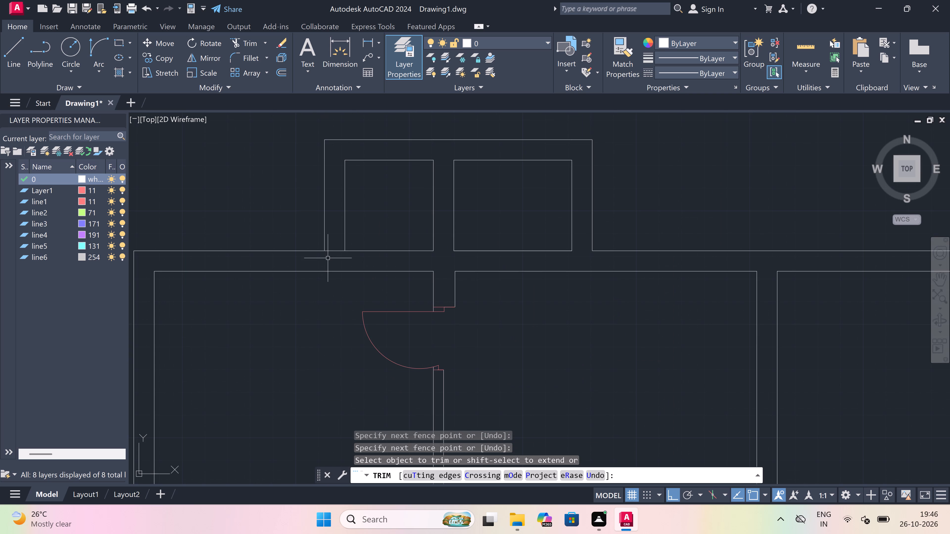
Draw a 4.5" wide wall stub down from the inner wall line, aligned with the bay's outer left wall line.
{"action": "type", "text": "l"}
{"action": "key", "text": "space"}
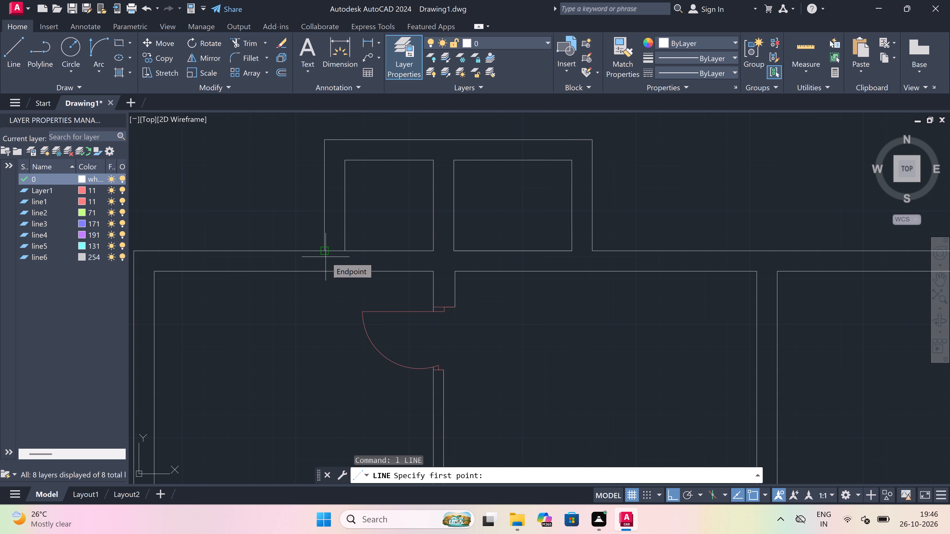
{"action": "left_click", "coordinate": [324, 272]}
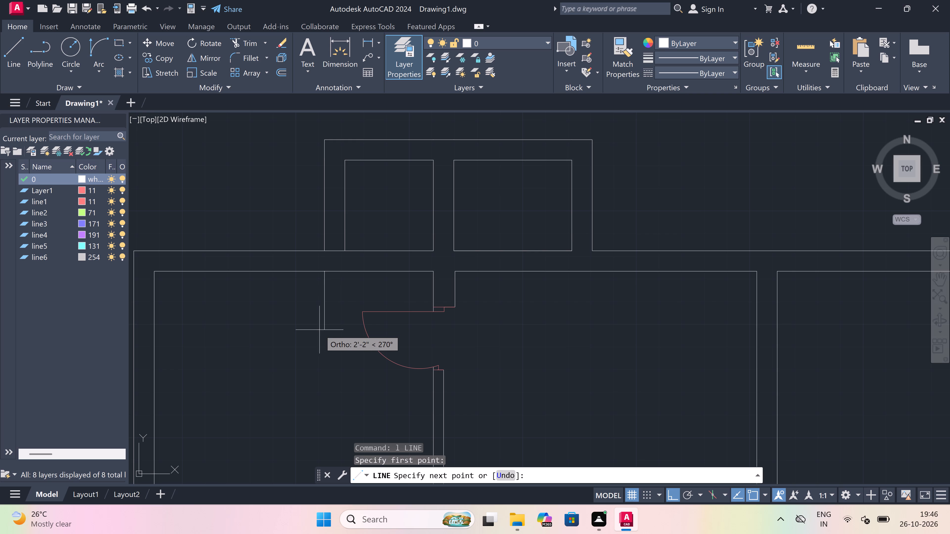
{"action": "left_click", "coordinate": [326, 316]}
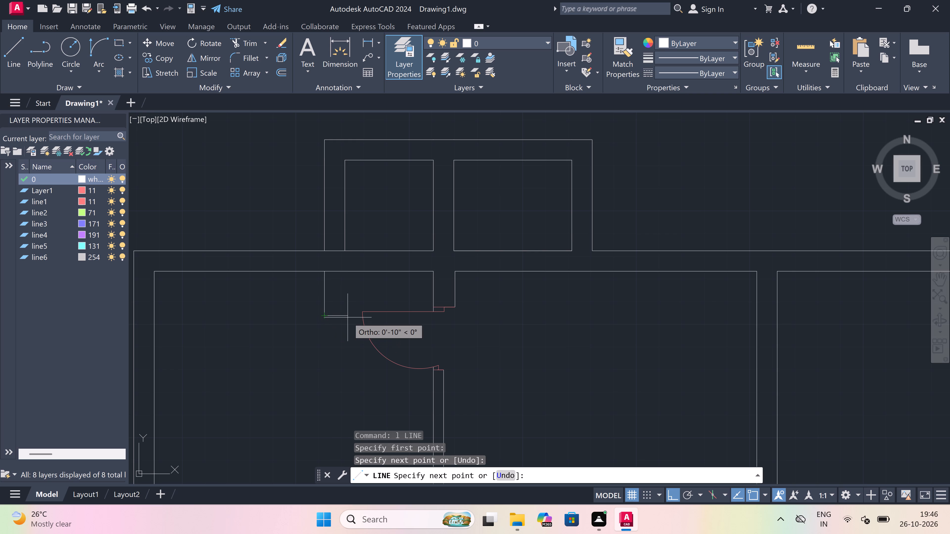
{"action": "key", "text": "3"}
{"action": "key", "text": "BackSpace"}
{"action": "type", "text": "4.5"}
{"action": "type", "text": "\""}
{"action": "key", "text": "space"}
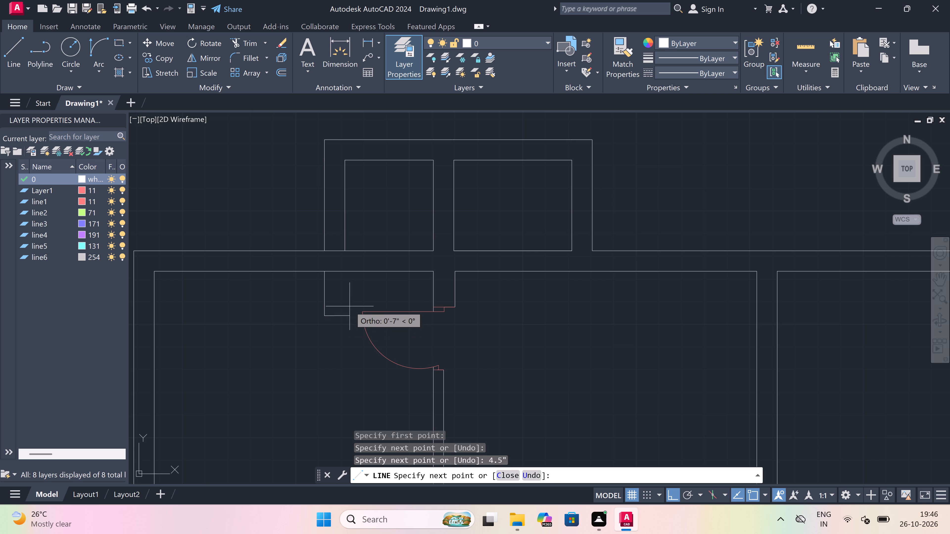
{"action": "scroll", "coordinate": [334, 279], "scroll_direction": "up", "scroll_amount": 2}
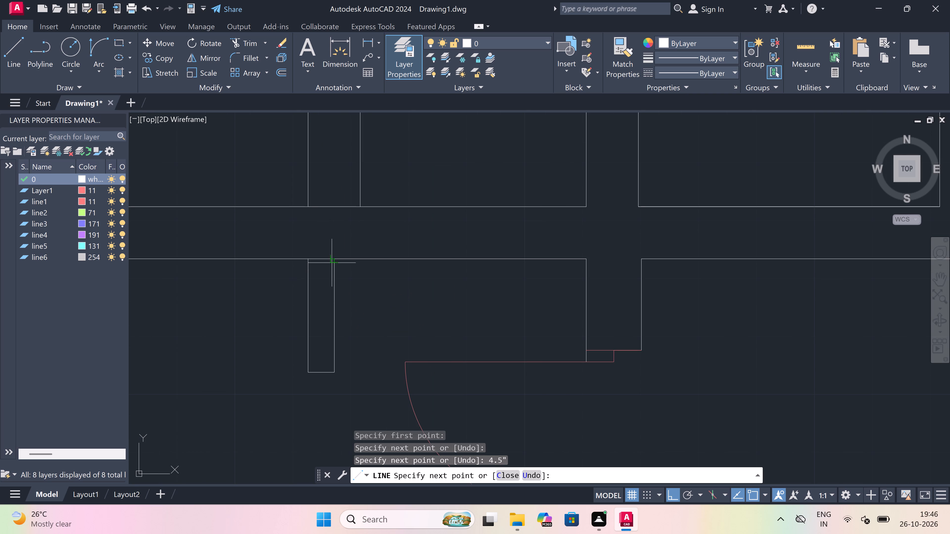
{"action": "left_click", "coordinate": [332, 261]}
{"action": "type", "text": "tr"}
{"action": "key", "text": "space"}
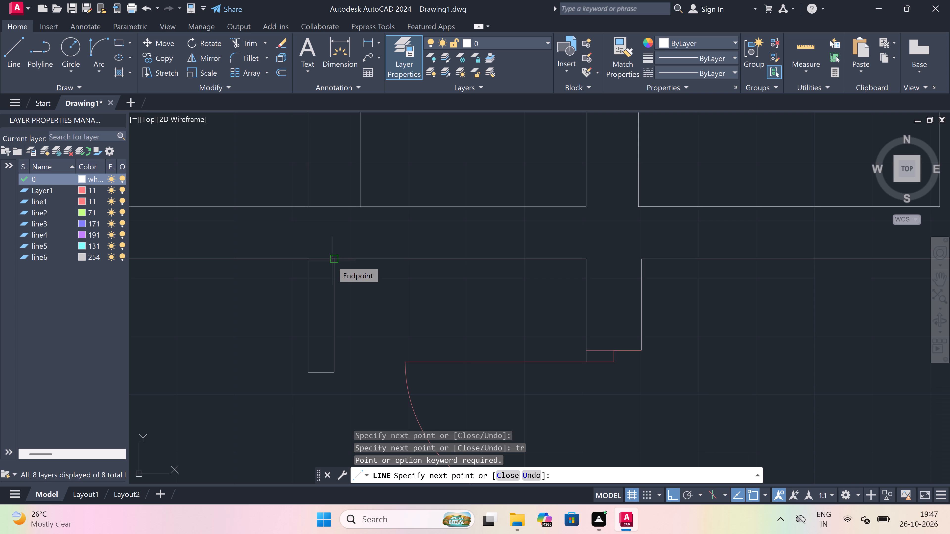
{"action": "scroll", "coordinate": [332, 260], "scroll_direction": "up", "scroll_amount": 1}
{"action": "left_click", "coordinate": [333, 258]}
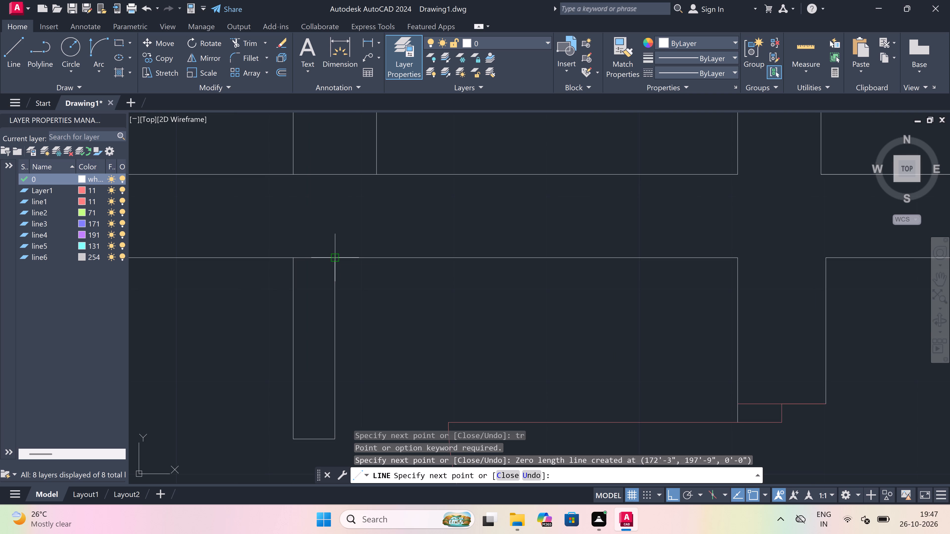
{"action": "key", "text": "Escape"}
Trim the inner wall line across the stub's top and the outer wall line between the bay's two left wall lines.
{"action": "type", "text": "tr"}
{"action": "key", "text": "space"}
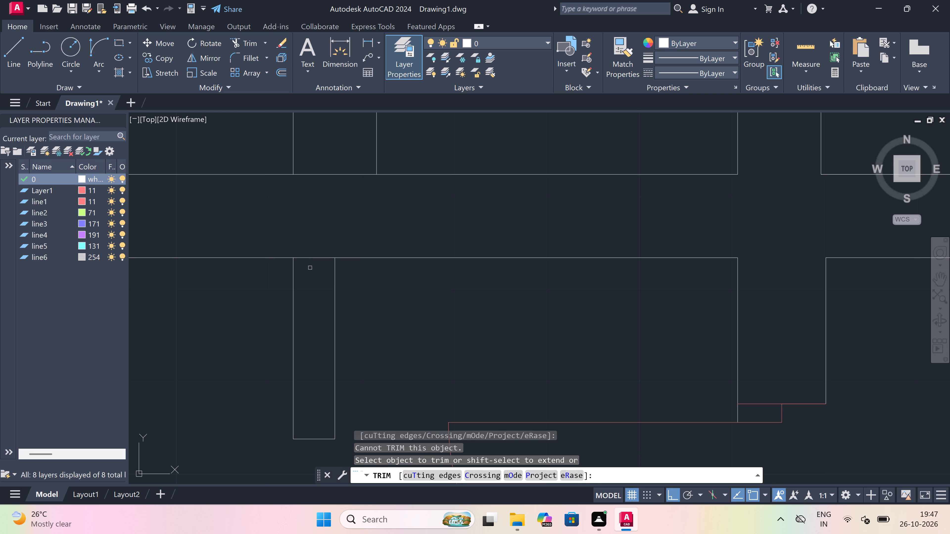
{"action": "left_click_drag", "start_coordinate": [310, 266], "coordinate": [311, 264]}
{"action": "left_click", "coordinate": [315, 242]}
{"action": "scroll", "coordinate": [315, 242], "scroll_direction": "down", "scroll_amount": 2}
{"action": "left_click", "coordinate": [320, 216]}
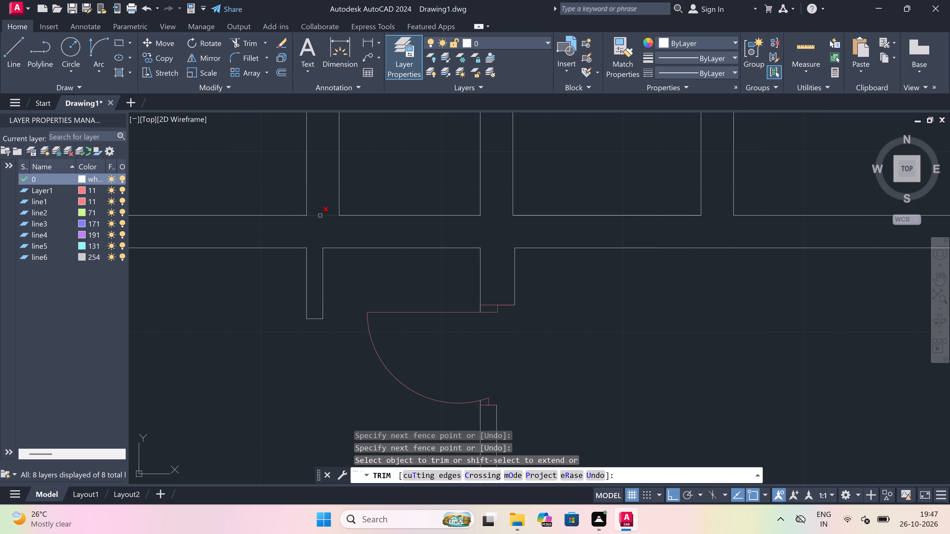
{"action": "scroll", "coordinate": [321, 223], "scroll_direction": "down", "scroll_amount": 2}
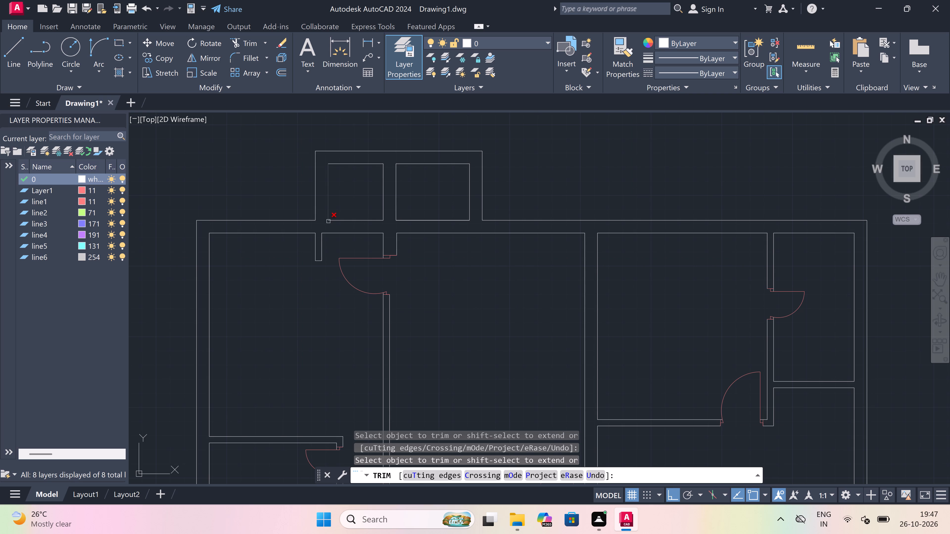
{"action": "scroll", "coordinate": [334, 221], "scroll_direction": "up", "scroll_amount": 1}
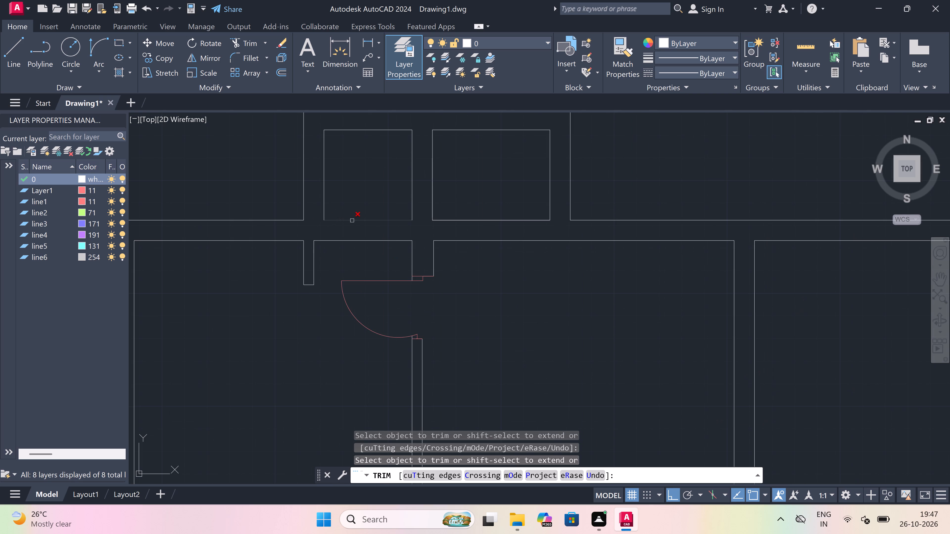
{"action": "key", "text": "Escape"}
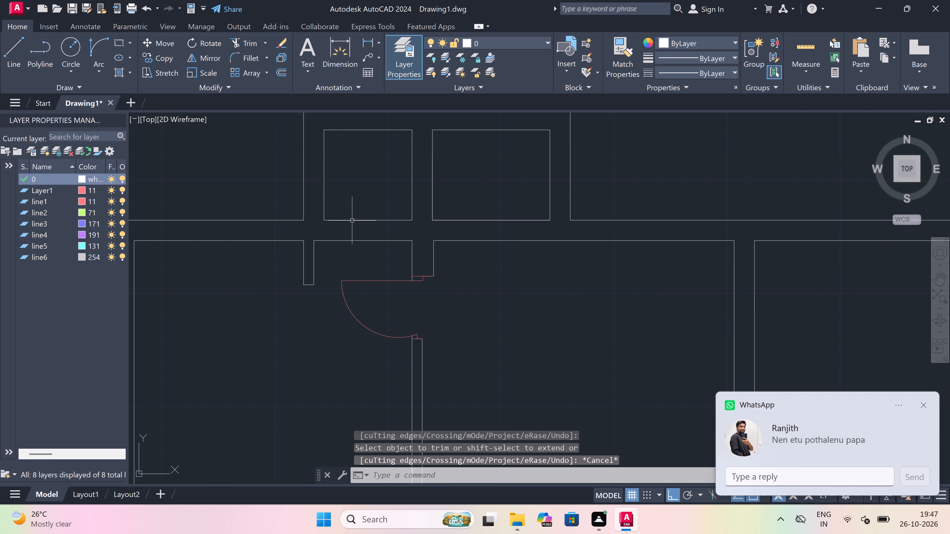
Trim both horizontal wall lines below the bay's left compartment, opening it to the room with the stub.
{"action": "type", "text": "tr"}
{"action": "key", "text": "space"}
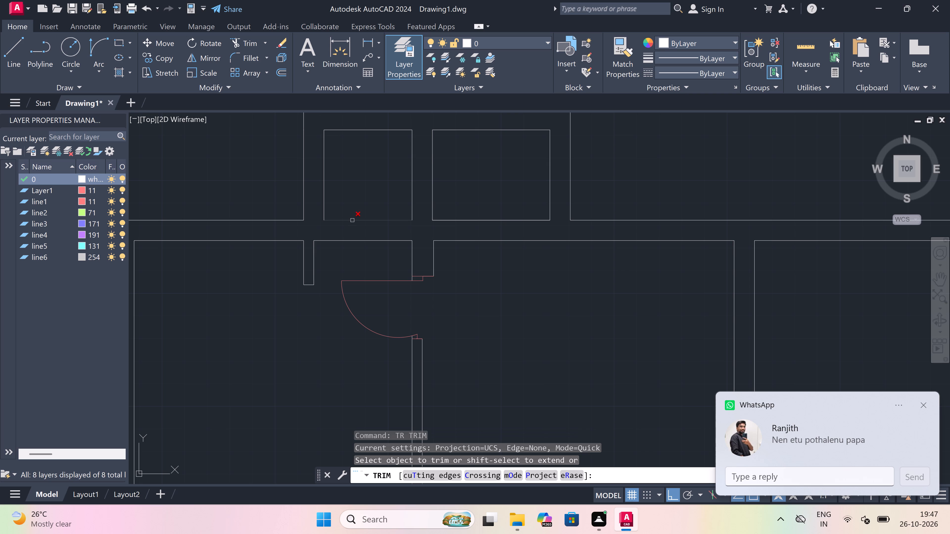
{"action": "left_click", "coordinate": [360, 213]}
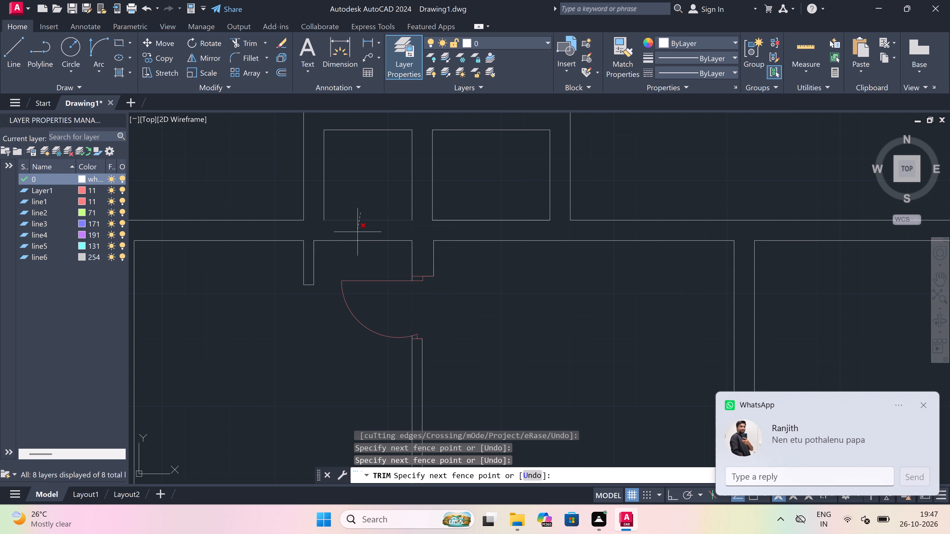
{"action": "left_click", "coordinate": [355, 246]}
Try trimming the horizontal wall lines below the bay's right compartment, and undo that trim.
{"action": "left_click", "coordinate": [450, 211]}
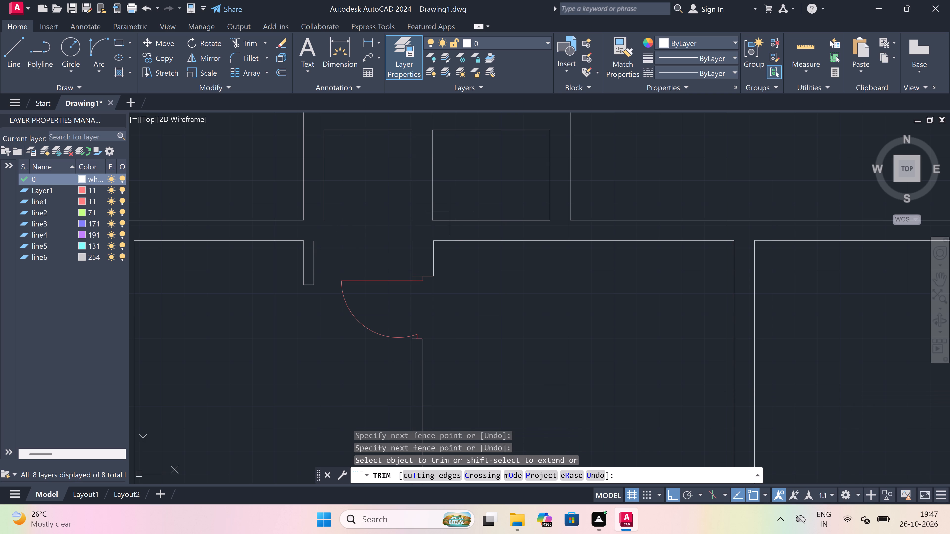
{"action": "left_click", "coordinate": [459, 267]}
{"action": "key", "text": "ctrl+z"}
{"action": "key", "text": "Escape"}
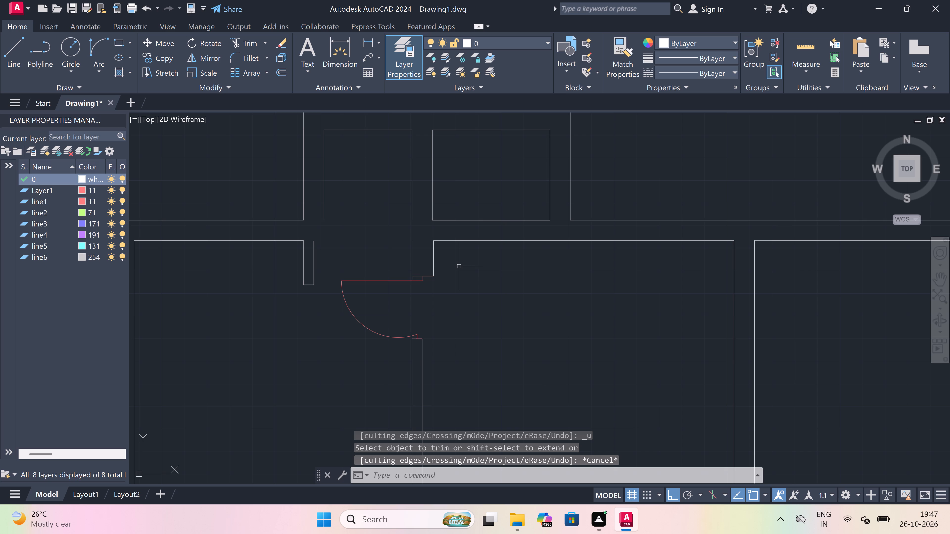
Extend the left line of the bay's middle partition to meet the wall line above the door.
{"action": "type", "text": "ex"}
{"action": "key", "text": "space"}
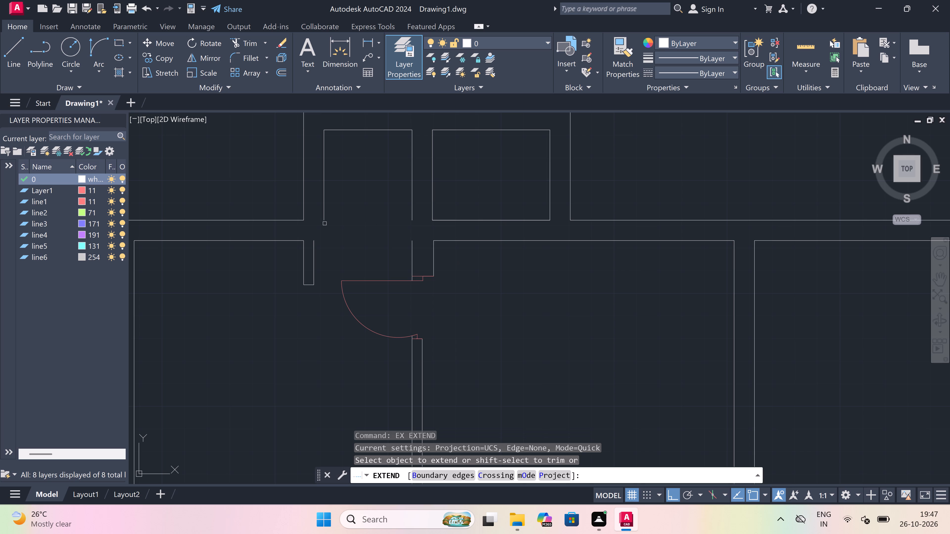
{"action": "scroll", "coordinate": [269, 200], "scroll_direction": "up", "scroll_amount": 1}
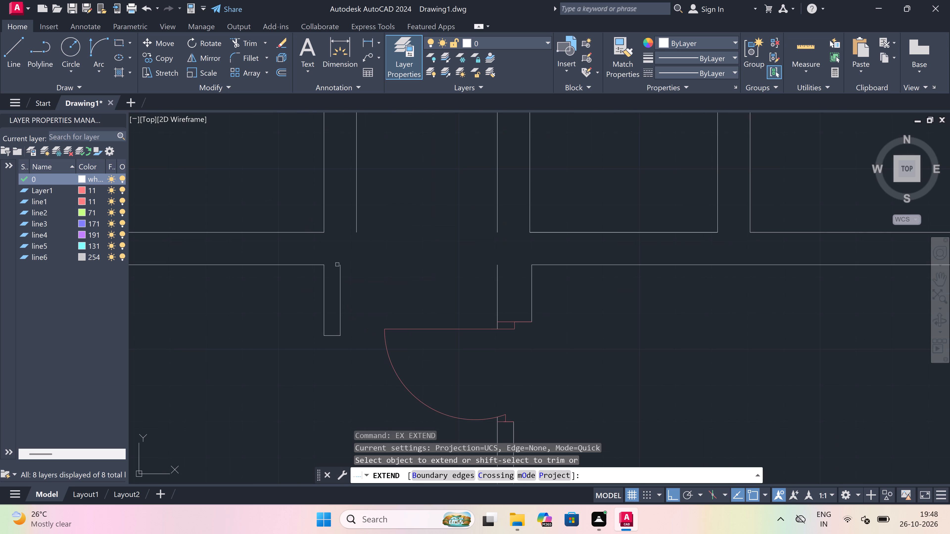
{"action": "left_click", "coordinate": [486, 273]}
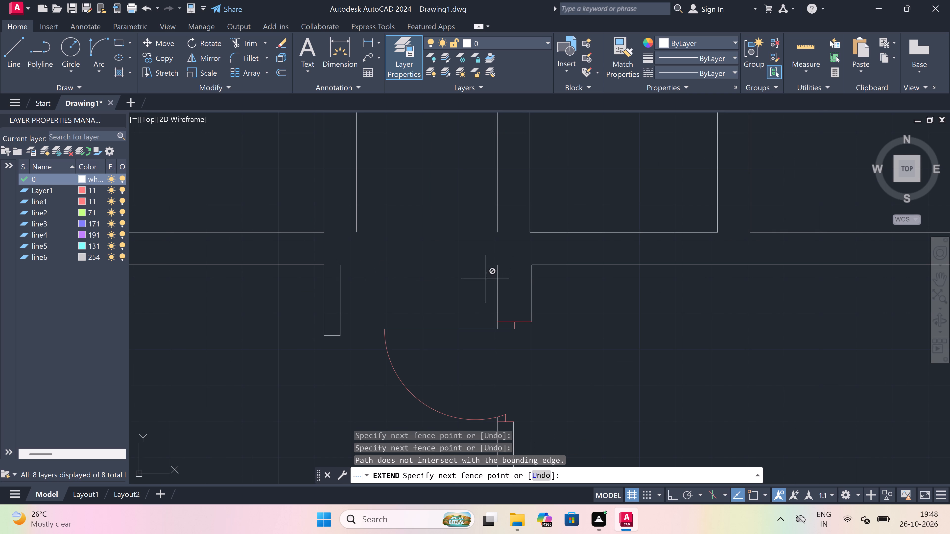
{"action": "scroll", "coordinate": [438, 278], "scroll_direction": "down", "scroll_amount": 3}
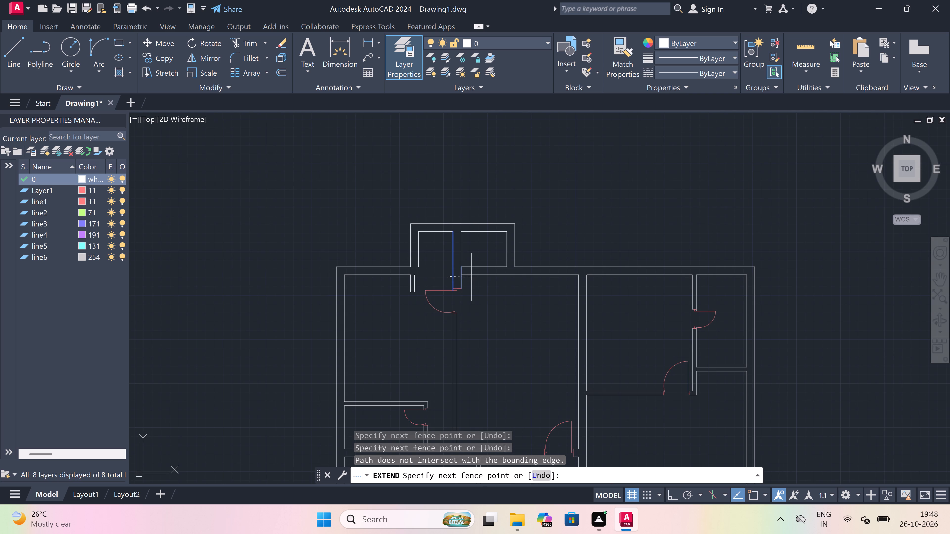
{"action": "left_click", "coordinate": [459, 278]}
{"action": "scroll", "coordinate": [459, 278], "scroll_direction": "down", "scroll_amount": 1}
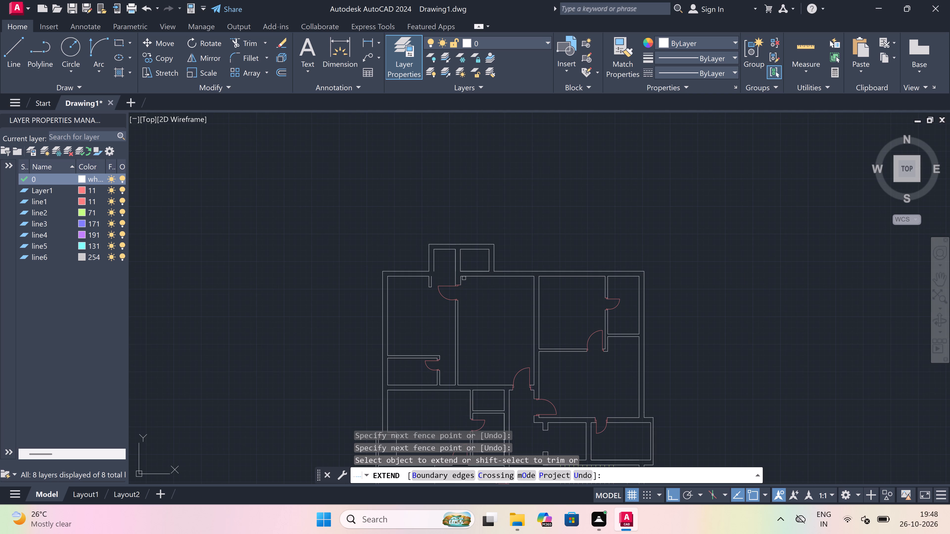
Extend the bay's right inner wall line down to the inner line of the horizontal wall.
{"action": "scroll", "coordinate": [493, 274], "scroll_direction": "up", "scroll_amount": 1}
{"action": "left_click", "coordinate": [487, 264]}
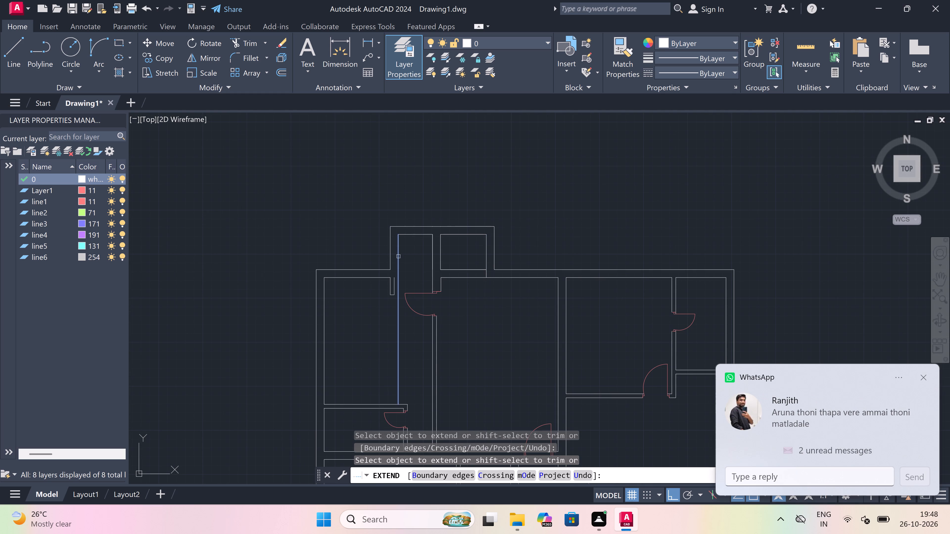
{"action": "scroll", "coordinate": [398, 257], "scroll_direction": "up", "scroll_amount": 1}
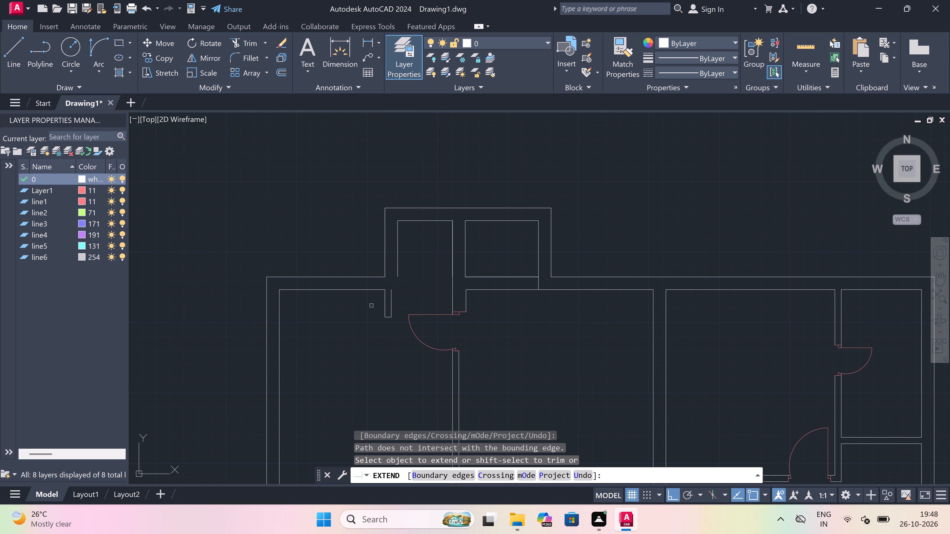
{"action": "scroll", "coordinate": [413, 271], "scroll_direction": "up", "scroll_amount": 2}
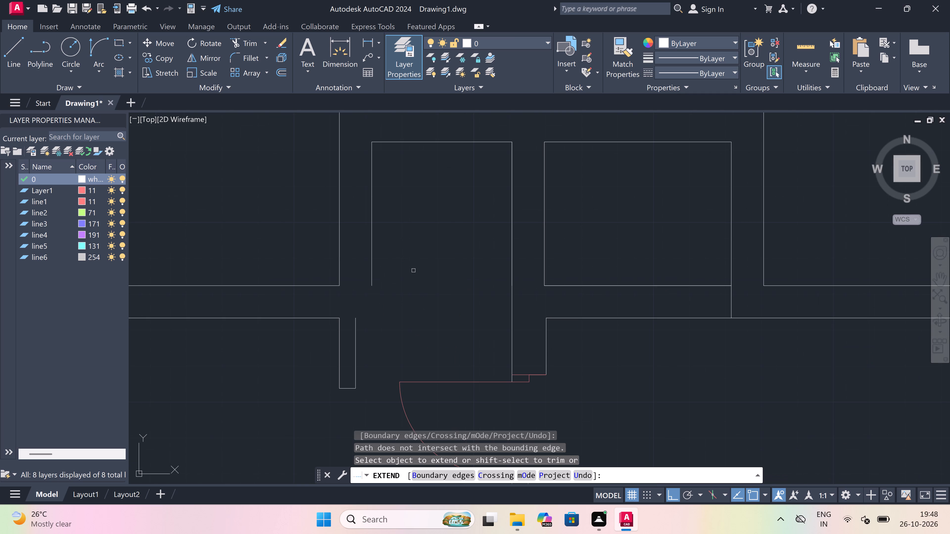
{"action": "key", "text": "Escape"}
Draw connected lines from the bay's outer left corner across its wall, about 2'-4" down, around the stub's end and back to the inner wall line.
{"action": "type", "text": "l"}
{"action": "key", "text": "space"}
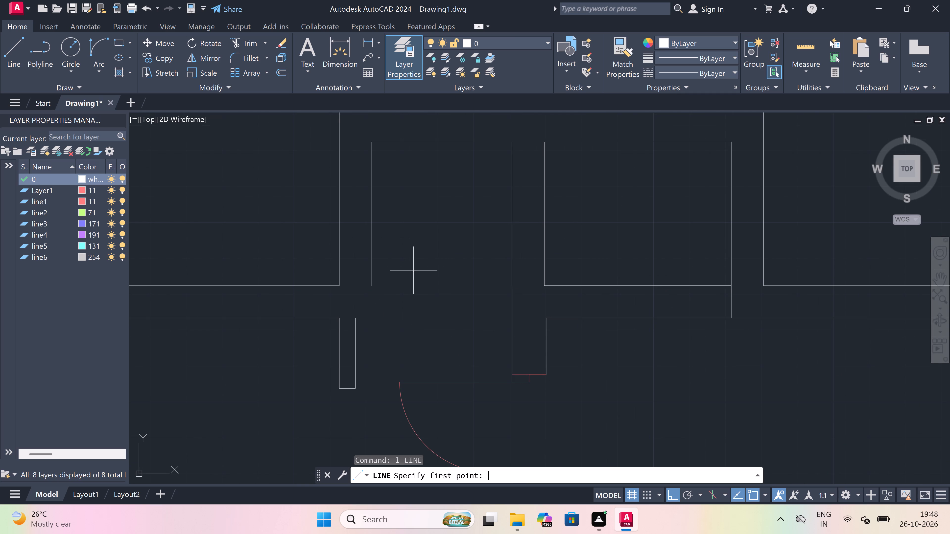
{"action": "left_click", "coordinate": [341, 282]}
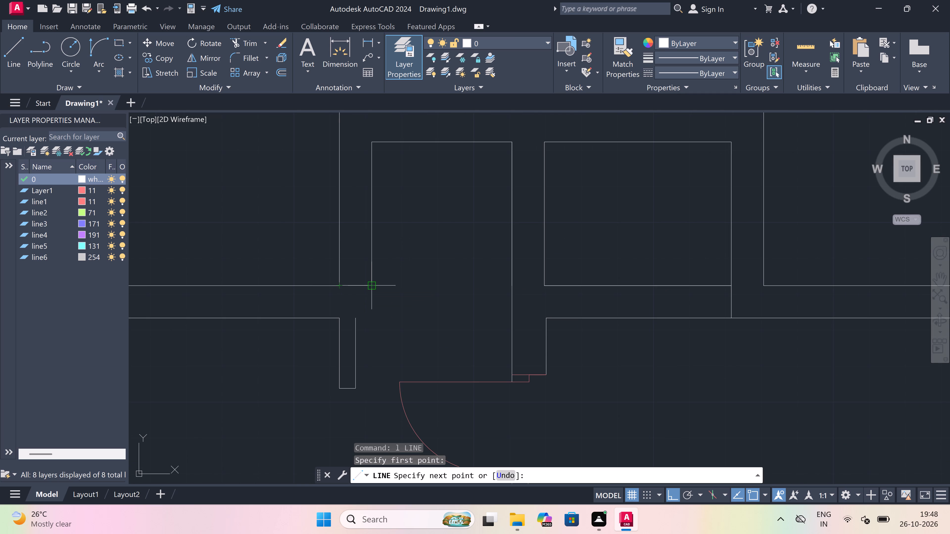
{"action": "left_click_drag", "start_coordinate": [372, 286], "coordinate": [371, 292]}
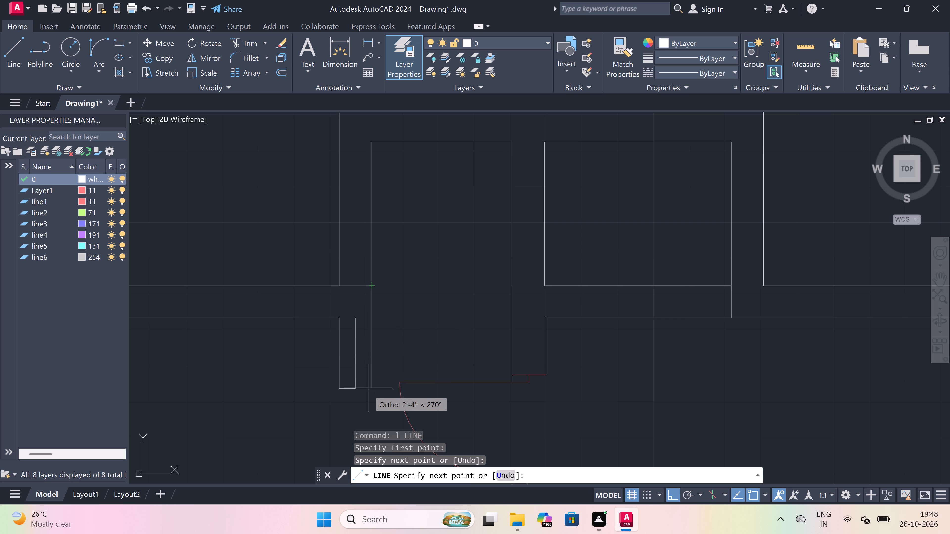
{"action": "left_click_drag", "start_coordinate": [367, 388], "coordinate": [362, 387]}
{"action": "left_click", "coordinate": [353, 389]}
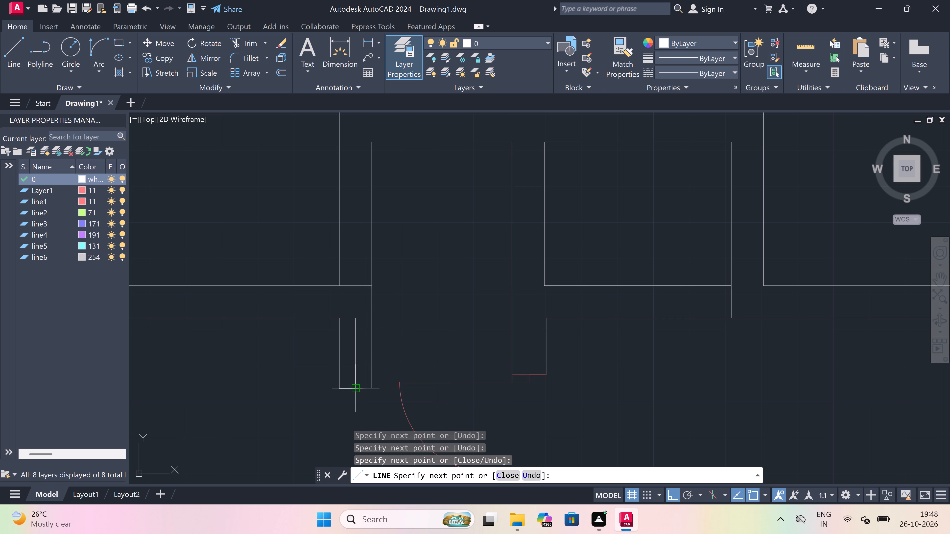
{"action": "left_click_drag", "start_coordinate": [356, 312], "coordinate": [353, 316]}
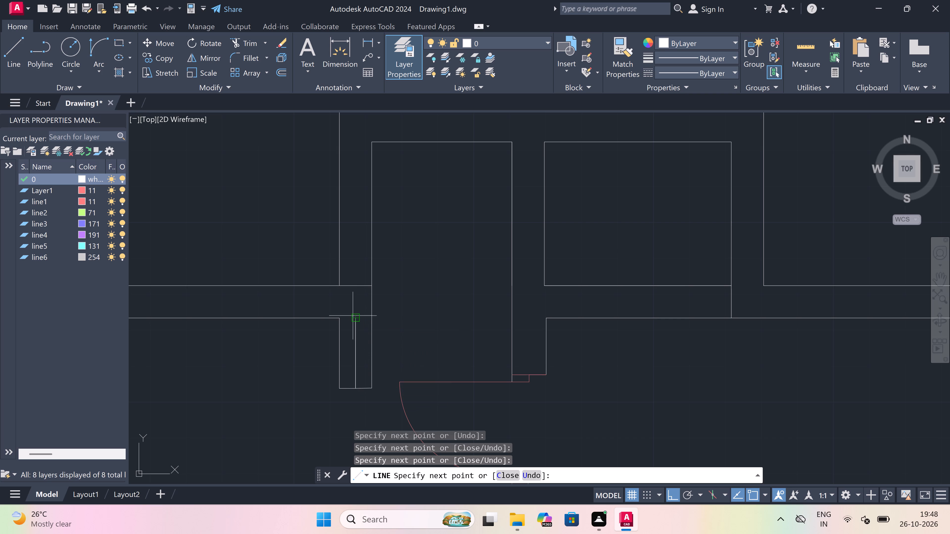
{"action": "left_click", "coordinate": [344, 318]}
{"action": "key", "text": "Escape"}
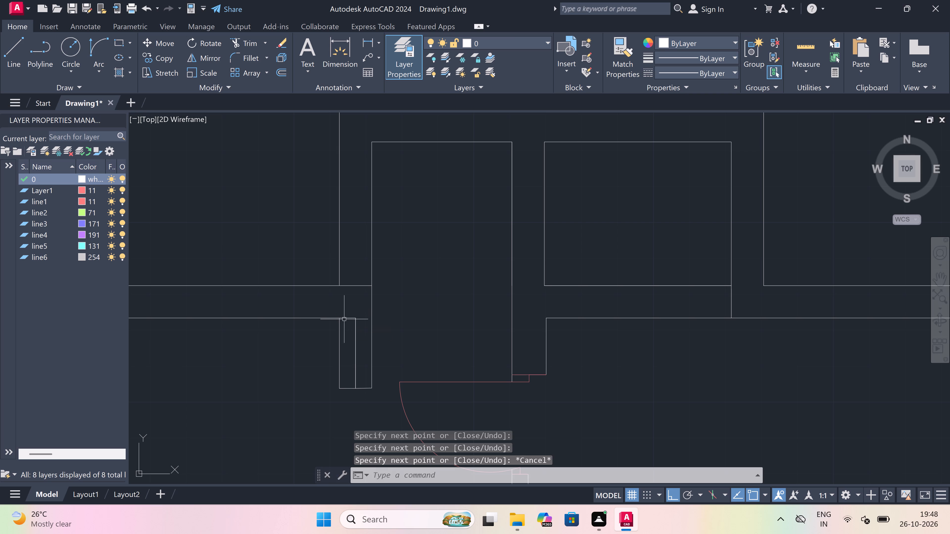
Trim the surplus outer line and end segment of the stub below the bay, and the horizontal line crossing the bay's left wall.
{"action": "type", "text": "tr"}
{"action": "key", "text": "space"}
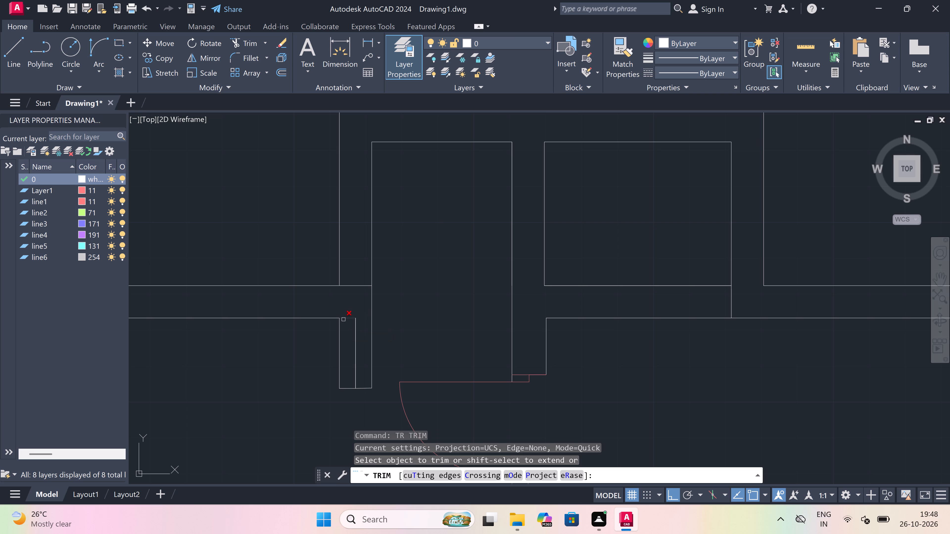
{"action": "left_click_drag", "start_coordinate": [346, 328], "coordinate": [346, 331]}
{"action": "left_click", "coordinate": [332, 353]}
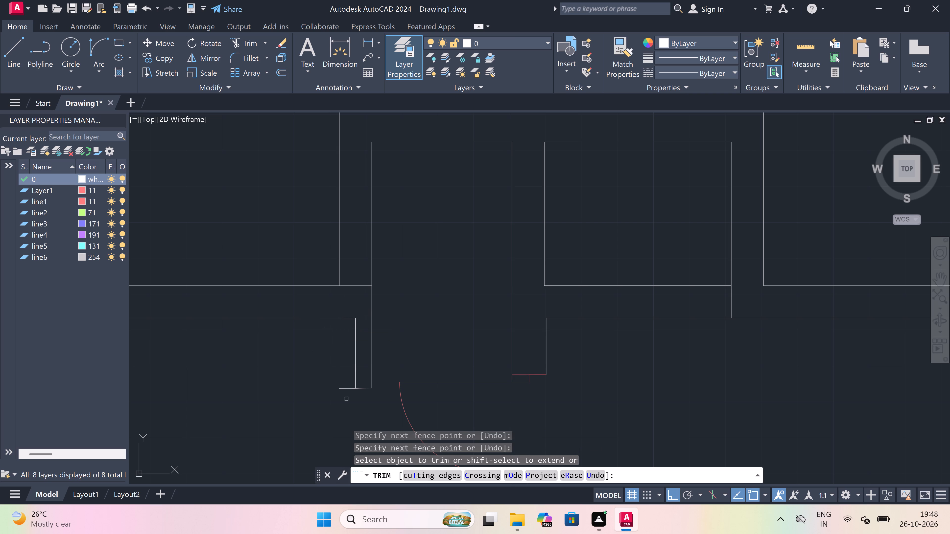
{"action": "left_click", "coordinate": [346, 399]}
{"action": "left_click", "coordinate": [350, 374]}
{"action": "left_click", "coordinate": [377, 283]}
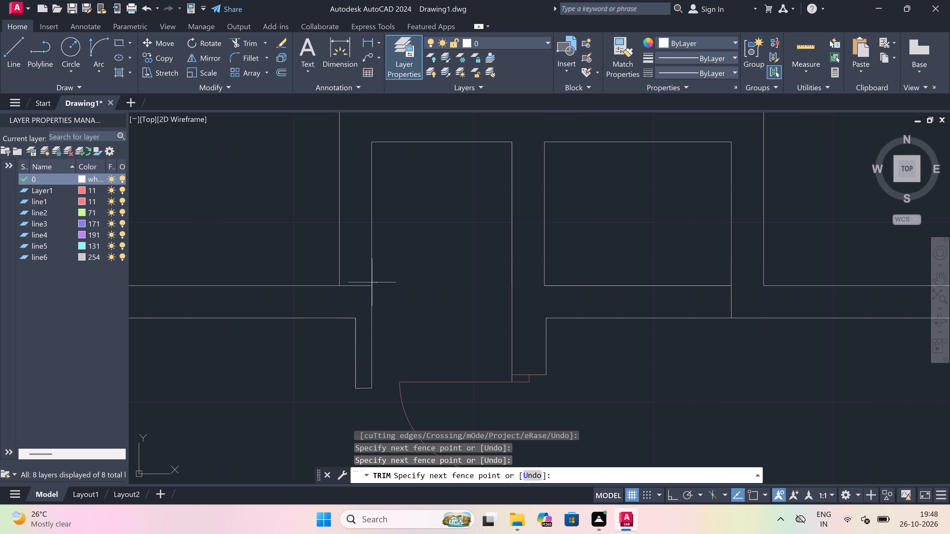
{"action": "left_click", "coordinate": [373, 283]}
{"action": "left_click", "coordinate": [350, 295]}
{"action": "left_click", "coordinate": [368, 283]}
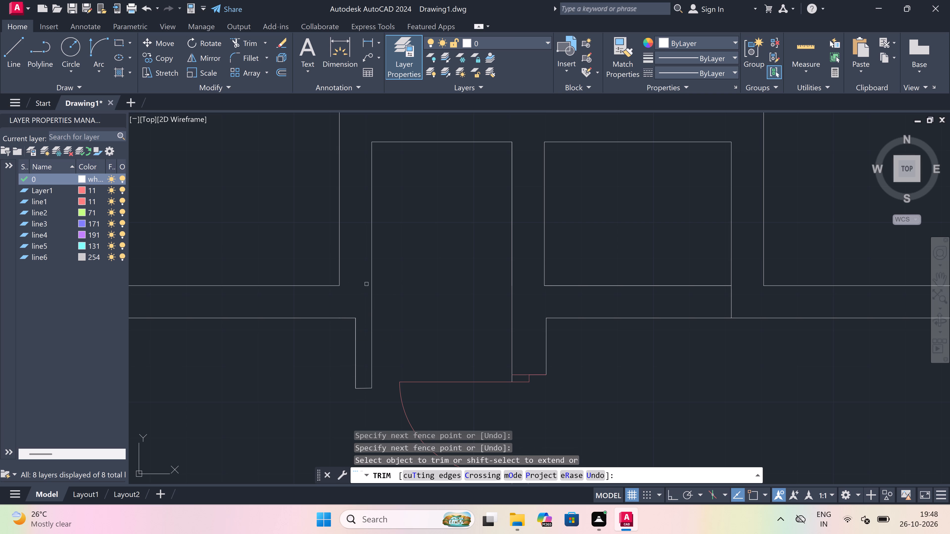
{"action": "scroll", "coordinate": [351, 284], "scroll_direction": "down", "scroll_amount": 5}
{"action": "scroll", "coordinate": [351, 298], "scroll_direction": "up", "scroll_amount": 2}
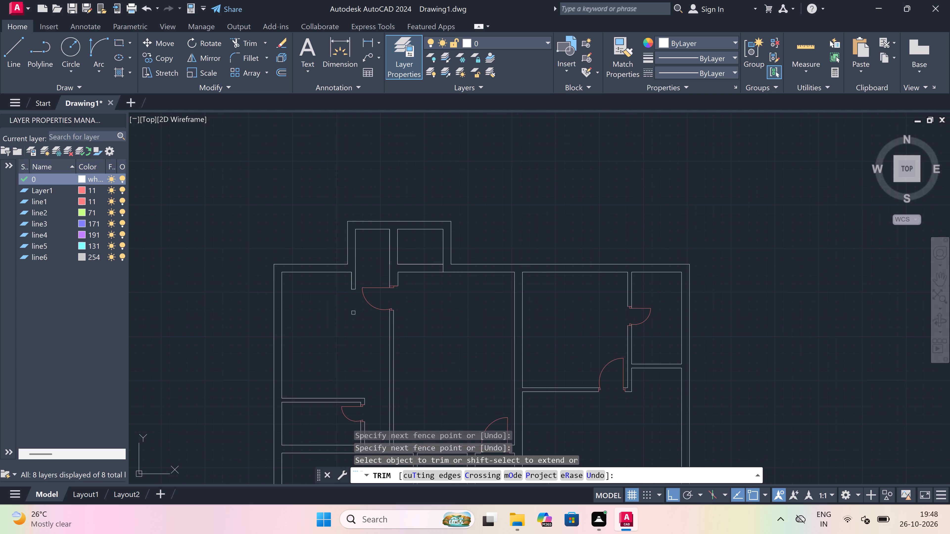
{"action": "key", "text": "Escape"}
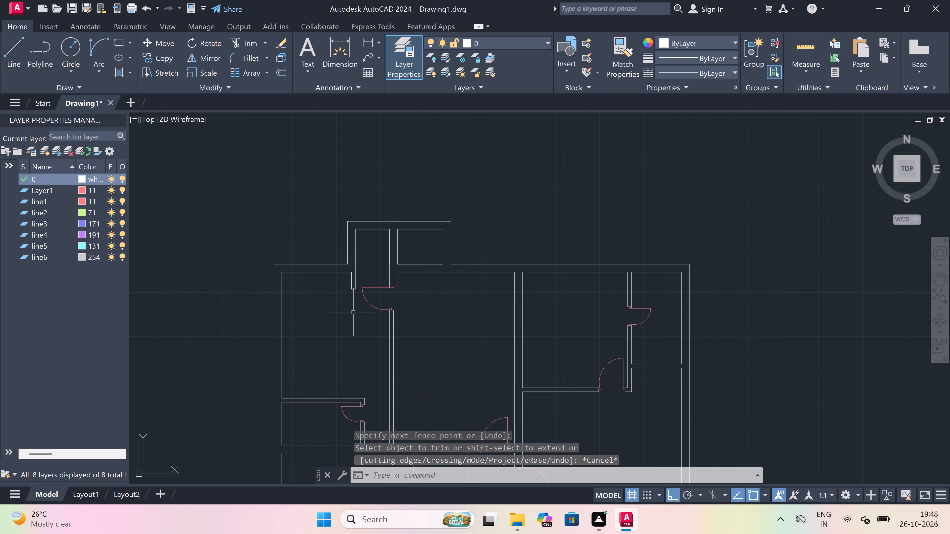
Draw a horizontal line from the stub's lower end to the inner face of the upper-left room's outer wall.
{"action": "scroll", "coordinate": [357, 309], "scroll_direction": "down", "scroll_amount": 4}
{"action": "scroll", "coordinate": [358, 309], "scroll_direction": "up", "scroll_amount": 2}
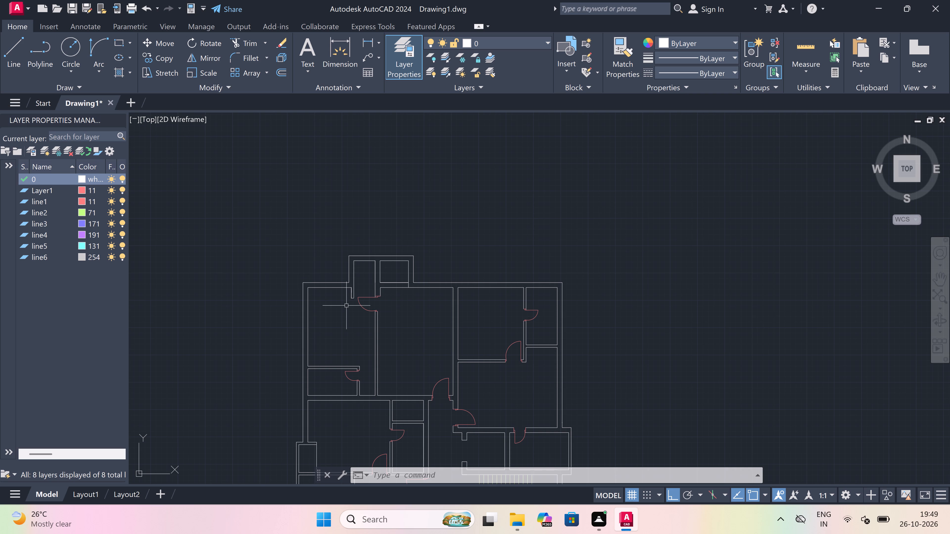
{"action": "scroll", "coordinate": [362, 278], "scroll_direction": "down", "scroll_amount": 2}
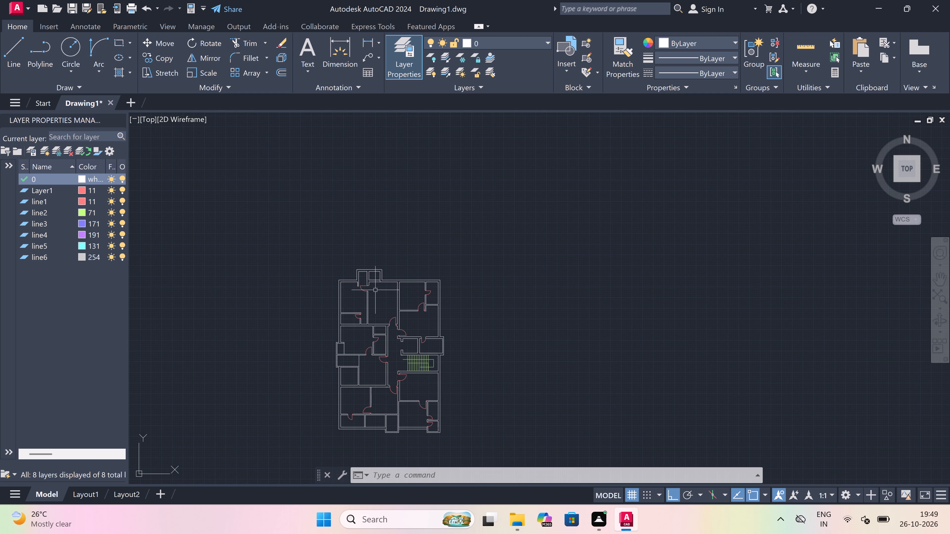
{"action": "scroll", "coordinate": [357, 282], "scroll_direction": "up", "scroll_amount": 2}
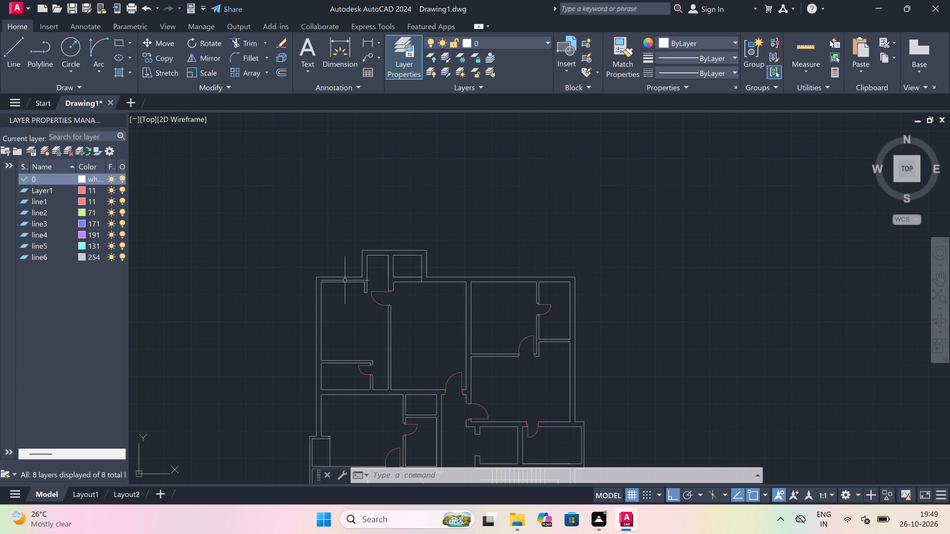
{"action": "scroll", "coordinate": [345, 280], "scroll_direction": "up", "scroll_amount": 1}
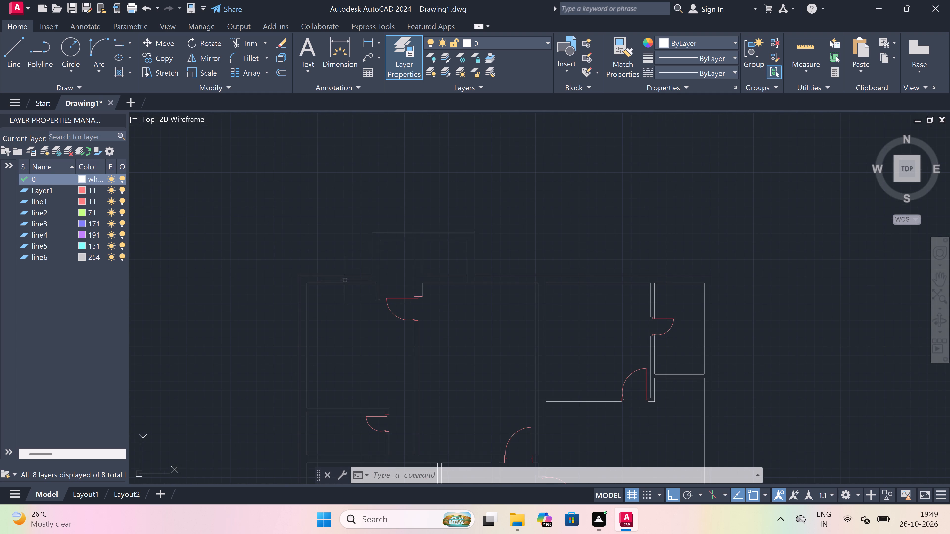
{"action": "type", "text": "l"}
{"action": "key", "text": "space"}
{"action": "scroll", "coordinate": [346, 279], "scroll_direction": "down", "scroll_amount": 3}
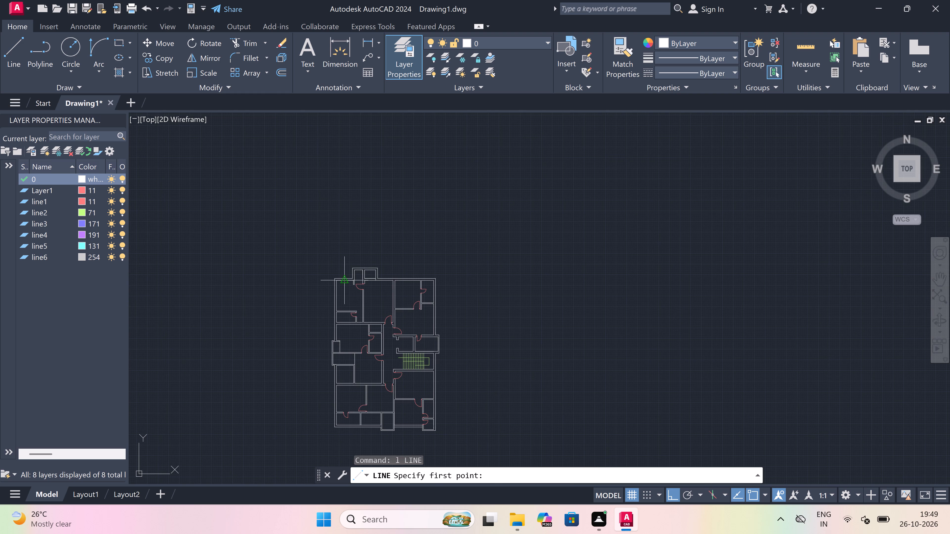
{"action": "scroll", "coordinate": [355, 322], "scroll_direction": "up", "scroll_amount": 2}
{"action": "scroll", "coordinate": [335, 204], "scroll_direction": "up", "scroll_amount": 1}
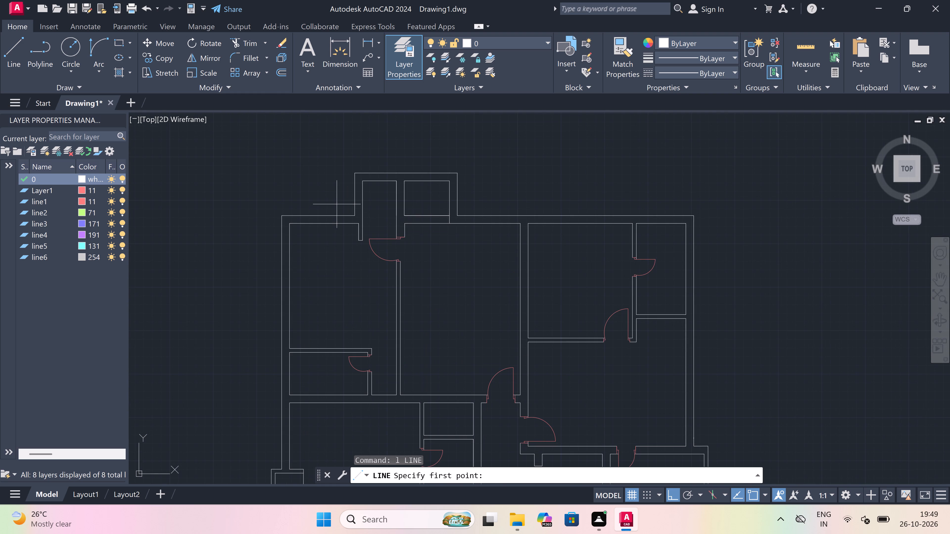
{"action": "scroll", "coordinate": [304, 237], "scroll_direction": "up", "scroll_amount": 1}
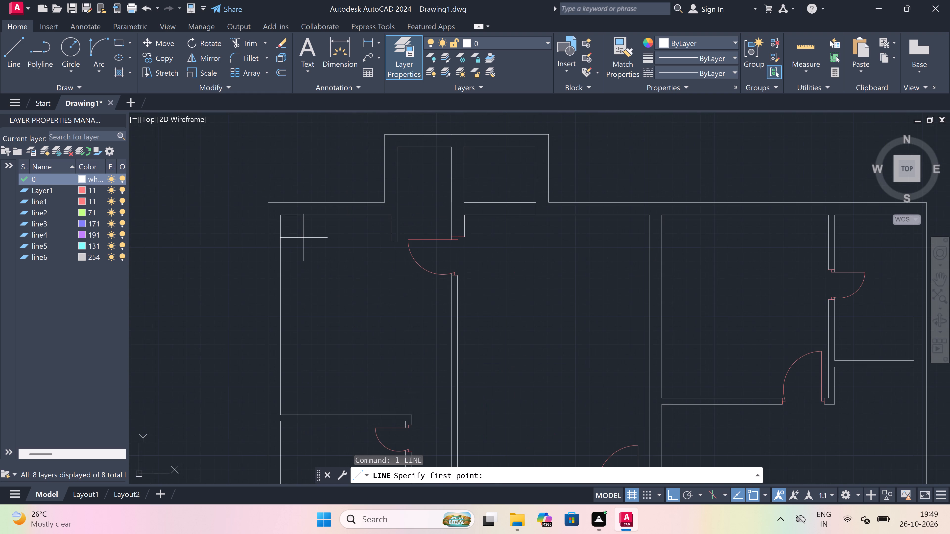
{"action": "left_click", "coordinate": [389, 245]}
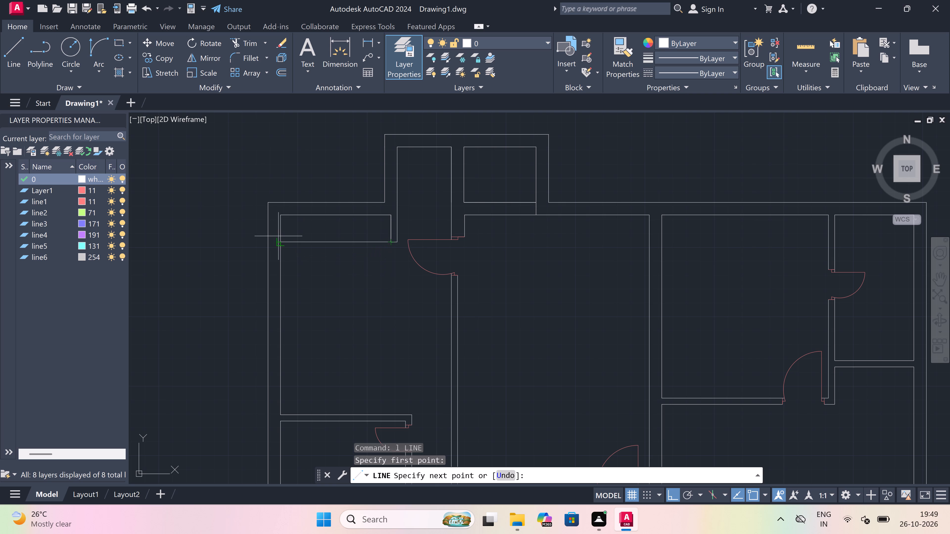
{"action": "left_click", "coordinate": [280, 244]}
{"action": "key", "text": "Escape"}
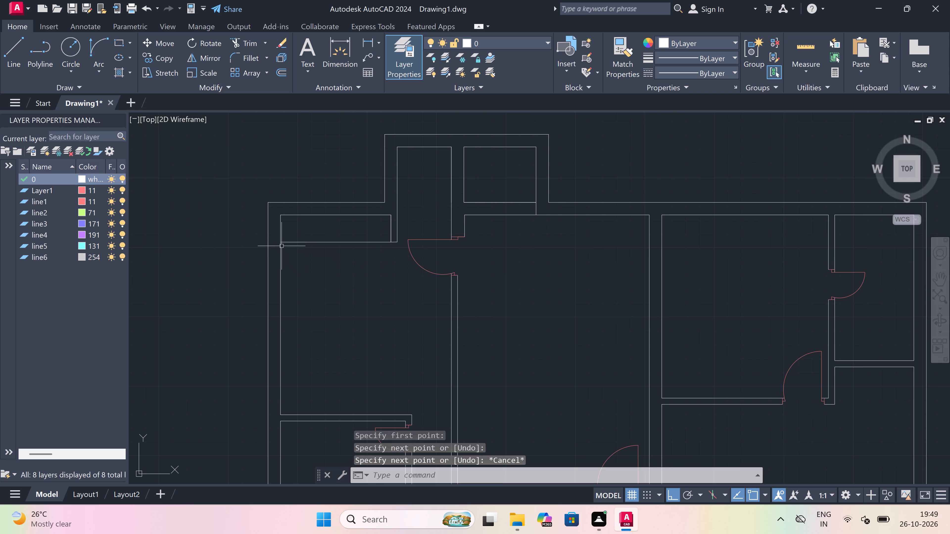
Make line5 the current layer for the window lines.
{"action": "type", "text": "l"}
{"action": "key", "text": "space"}
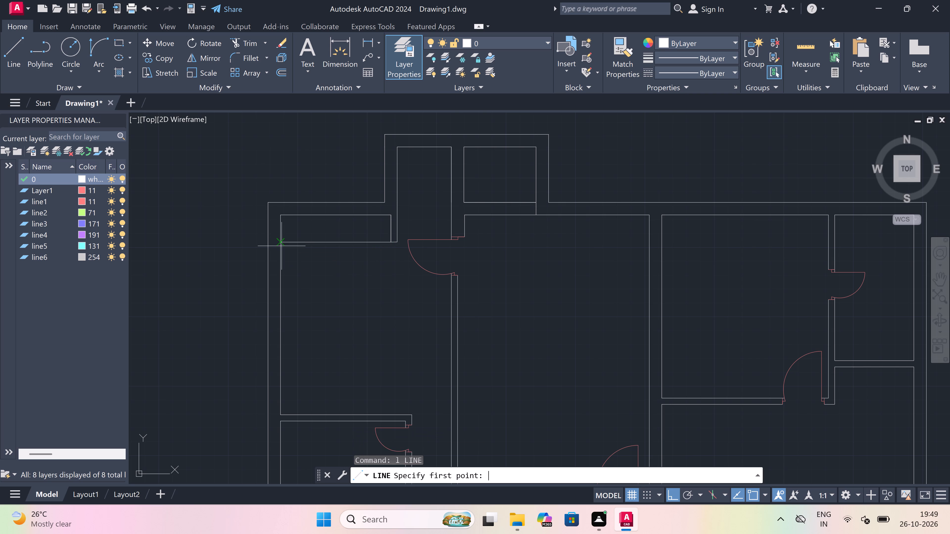
{"action": "left_click", "coordinate": [509, 41]}
{"action": "left_click_drag", "start_coordinate": [516, 145], "coordinate": [513, 149]}
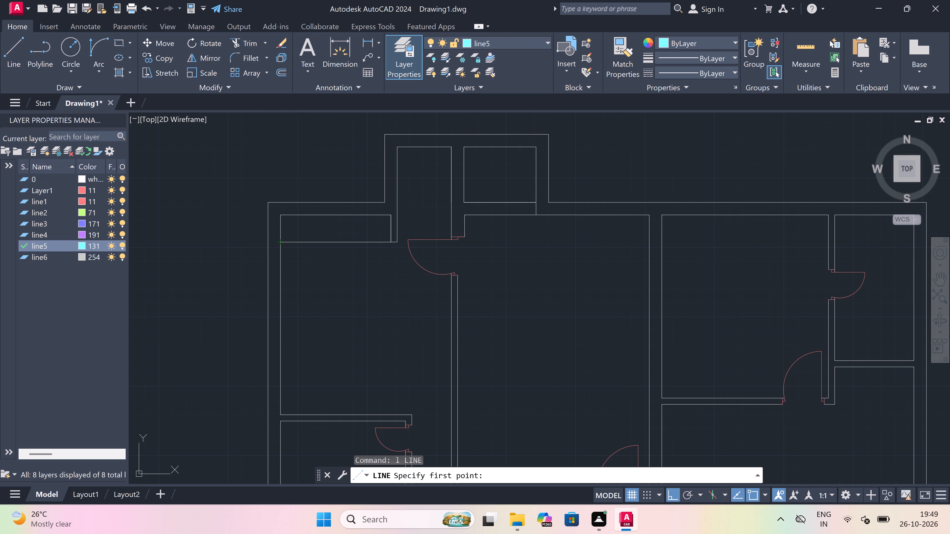
Draw connected lines across the upper-left room's outer side wall, 5' up the wall's middle, and back across the full wall thickness.
{"action": "scroll", "coordinate": [330, 239], "scroll_direction": "down", "scroll_amount": 3}
{"action": "scroll", "coordinate": [312, 256], "scroll_direction": "up", "scroll_amount": 1}
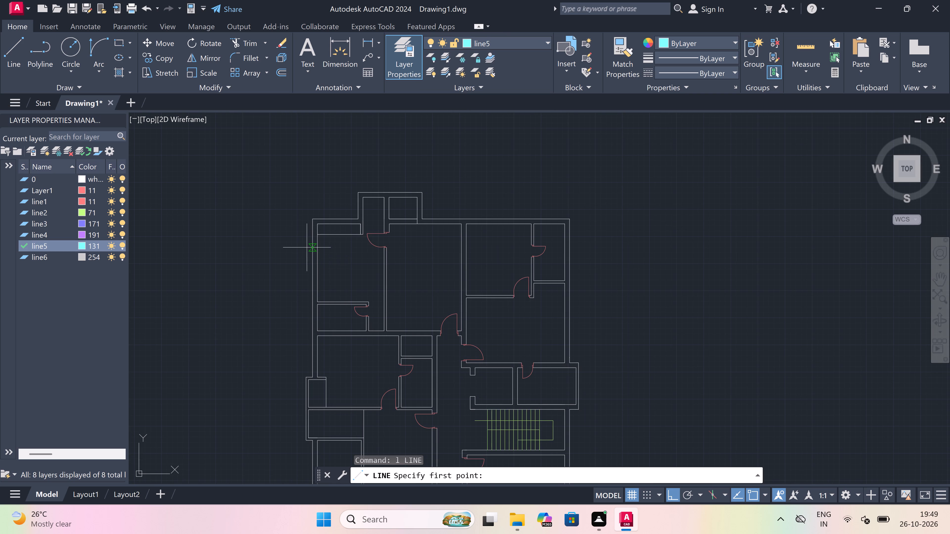
{"action": "scroll", "coordinate": [313, 263], "scroll_direction": "up", "scroll_amount": 1}
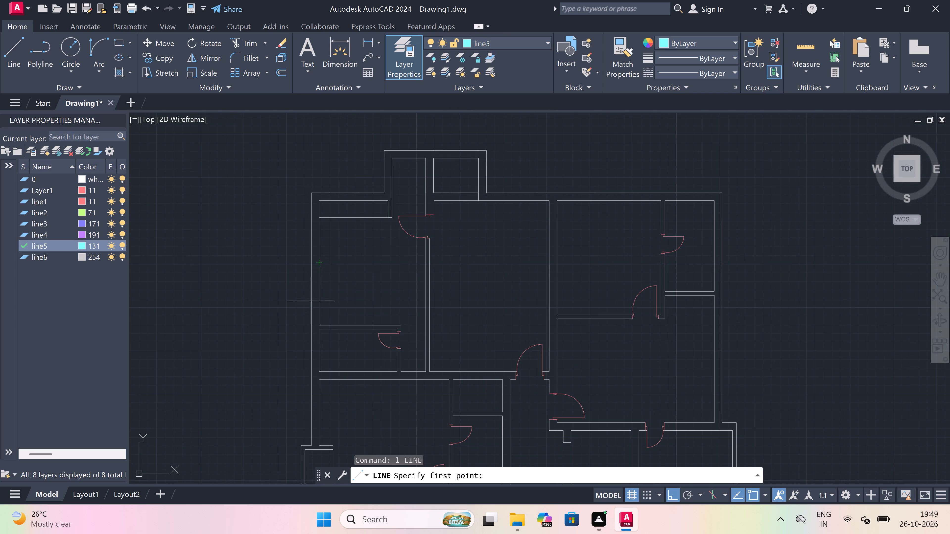
{"action": "scroll", "coordinate": [309, 318], "scroll_direction": "up", "scroll_amount": 1}
{"action": "left_click", "coordinate": [311, 297]}
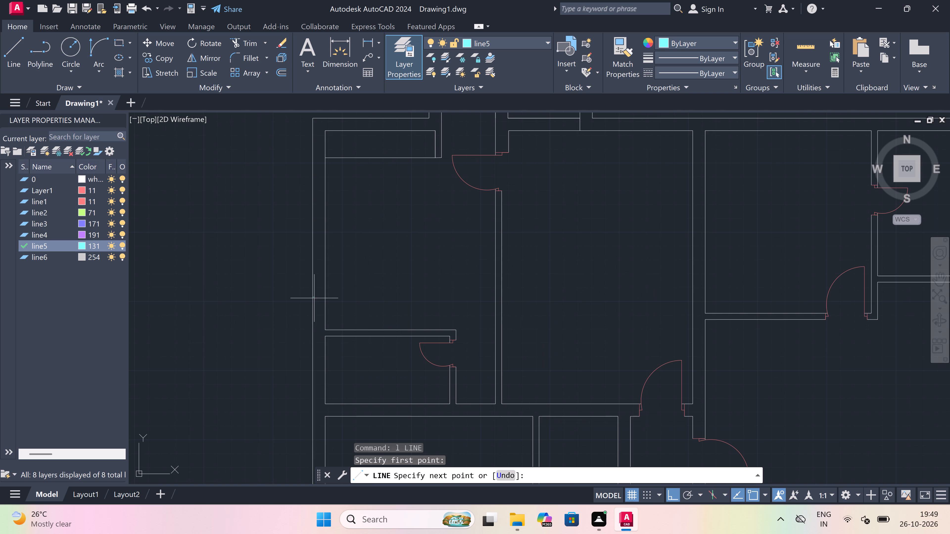
{"action": "left_click", "coordinate": [325, 298]}
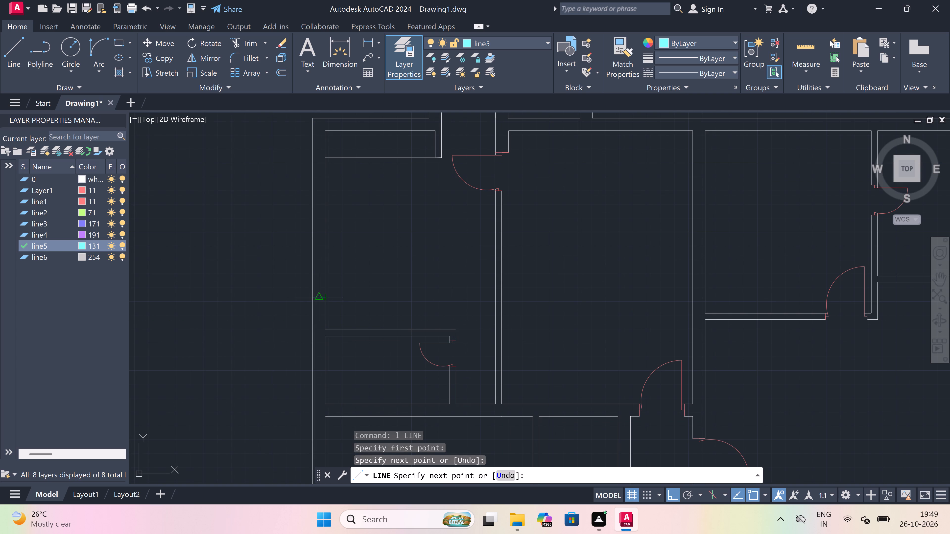
{"action": "left_click_drag", "start_coordinate": [316, 296], "coordinate": [317, 288]}
{"action": "scroll", "coordinate": [326, 236], "scroll_direction": "up", "scroll_amount": 1}
{"action": "type", "text": "5'"}
{"action": "key", "text": "space"}
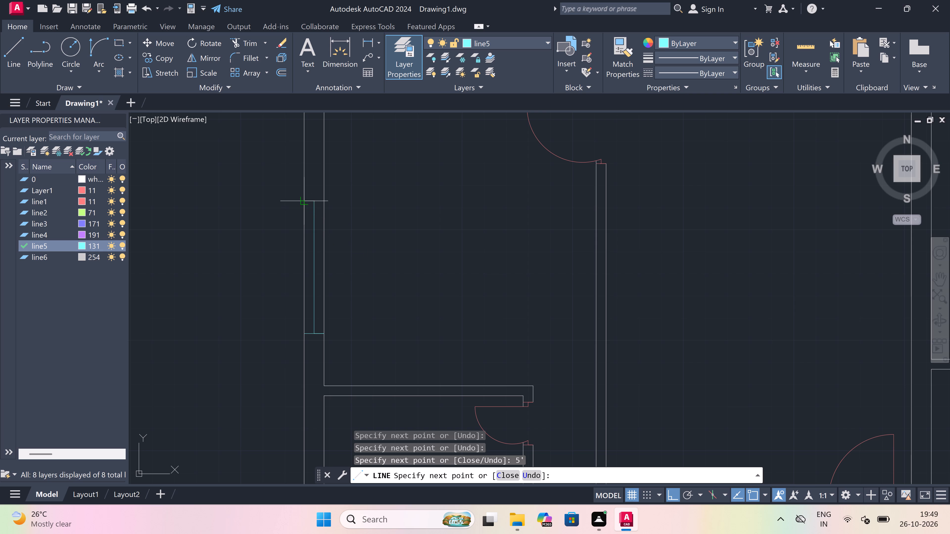
{"action": "left_click_drag", "start_coordinate": [306, 202], "coordinate": [312, 202]}
{"action": "left_click", "coordinate": [326, 204]}
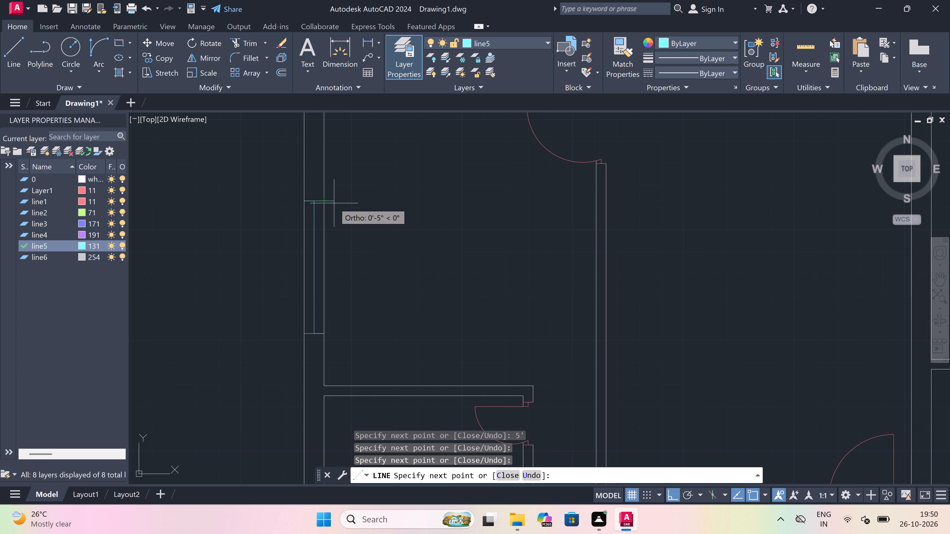
{"action": "type", "text": "tr"}
{"action": "key", "text": "space"}
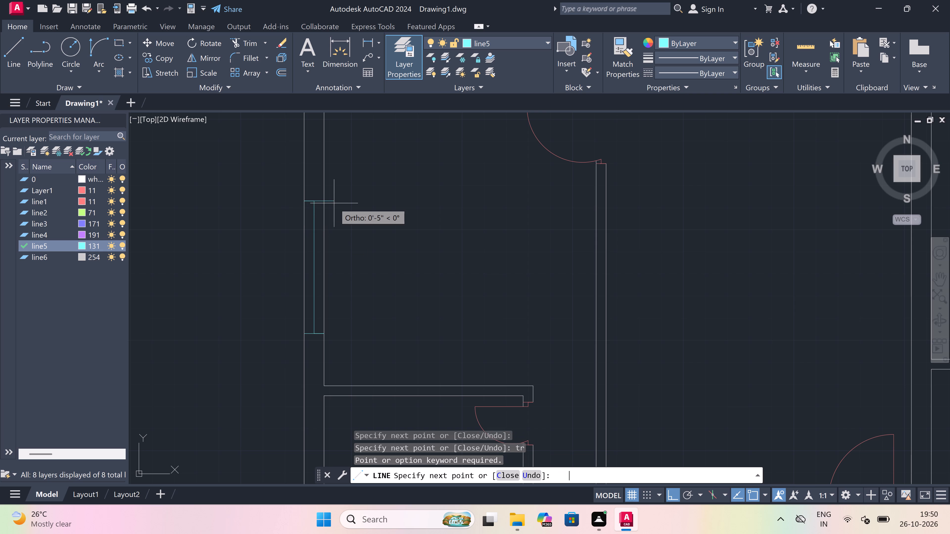
{"action": "key", "text": "Escape"}
{"action": "key", "text": "Escape"}
Trim the inner and outer wall lines between the two ends of the 5' window opening.
{"action": "type", "text": "tr"}
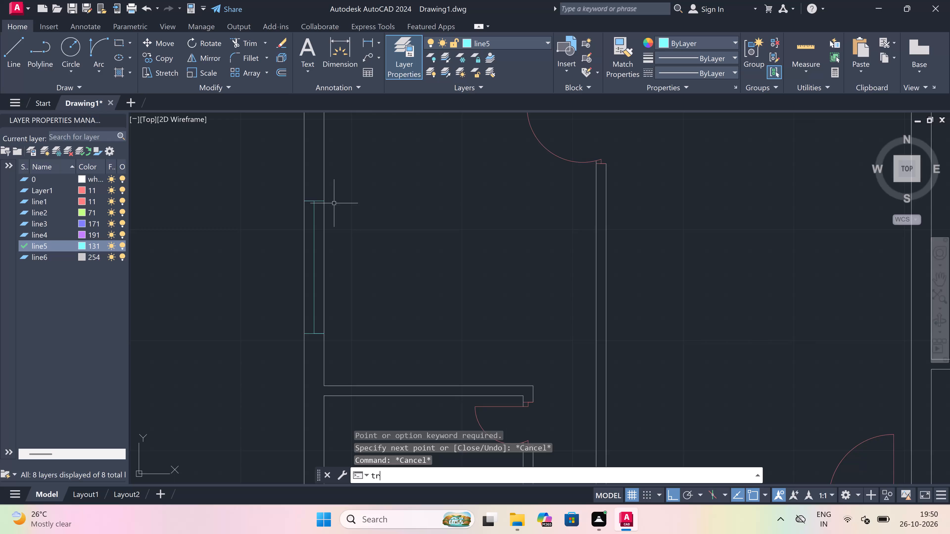
{"action": "key", "text": "space"}
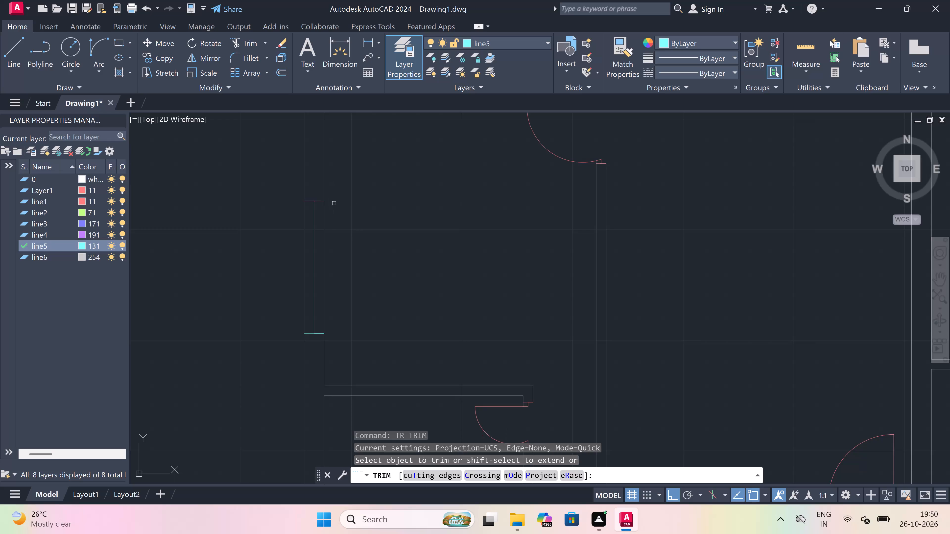
{"action": "left_click", "coordinate": [323, 218]}
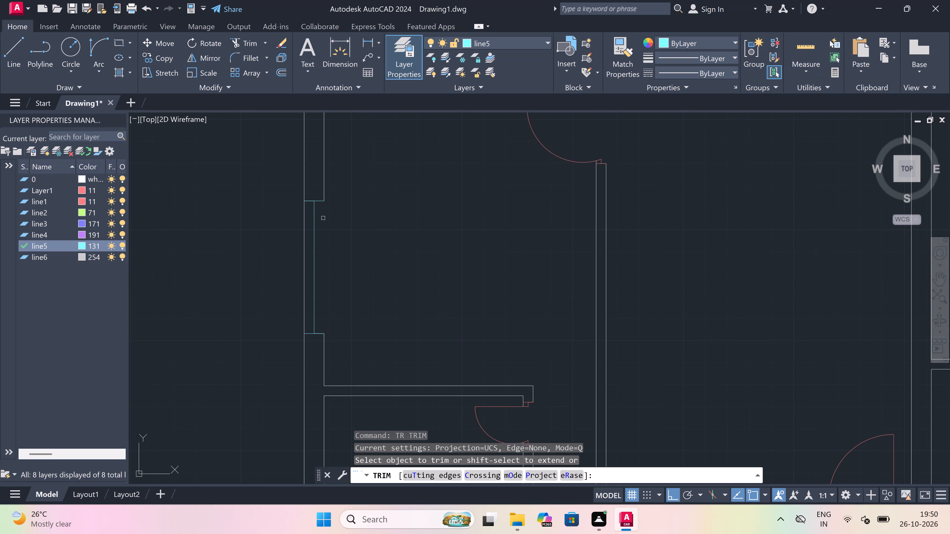
{"action": "left_click", "coordinate": [304, 233]}
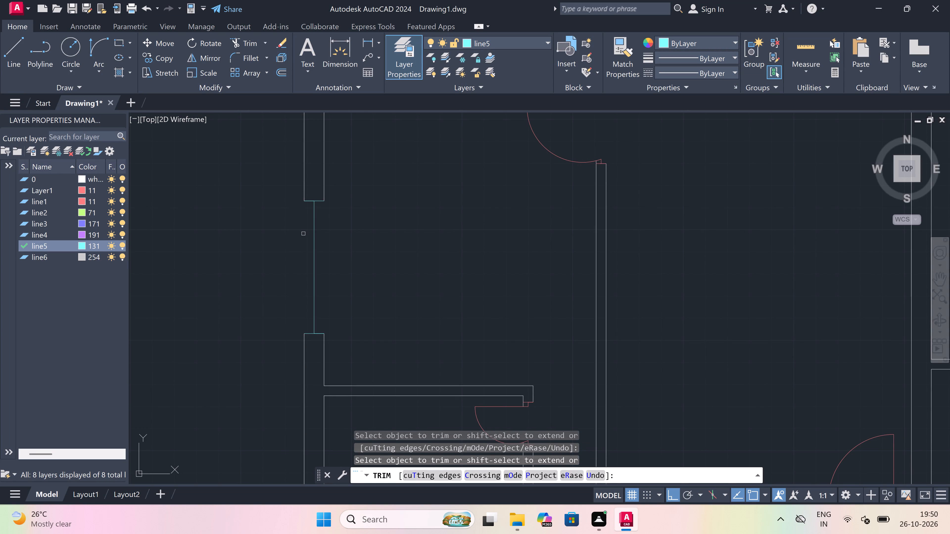
{"action": "key", "text": "Escape"}
Draw the window's outer and inner face lines on layer line5, joining the opening's end corners along both wall faces.
{"action": "type", "text": "l"}
{"action": "key", "text": "space"}
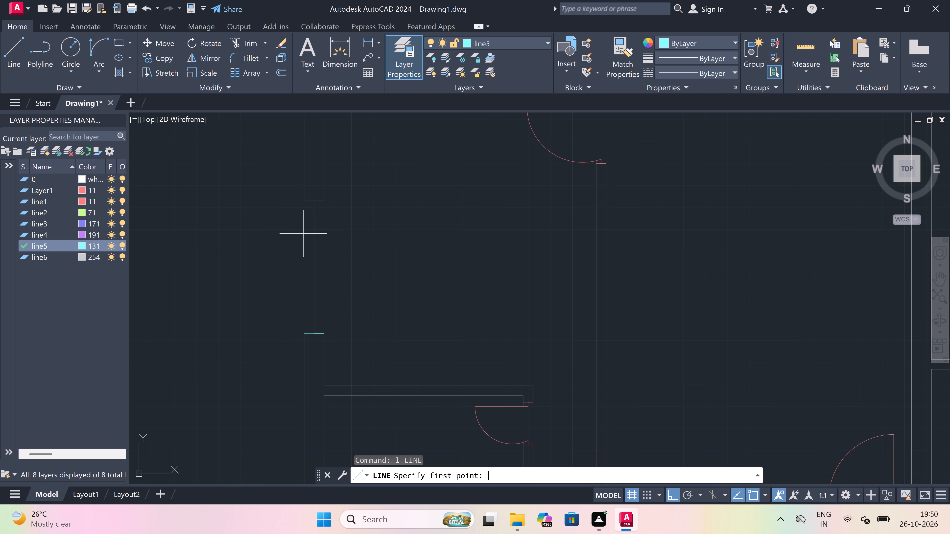
{"action": "left_click", "coordinate": [306, 202]}
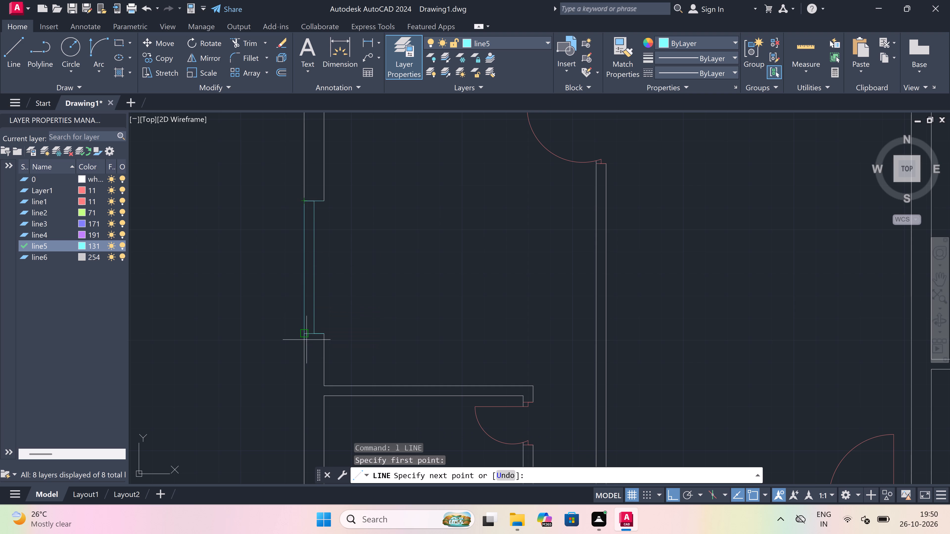
{"action": "left_click", "coordinate": [304, 329]}
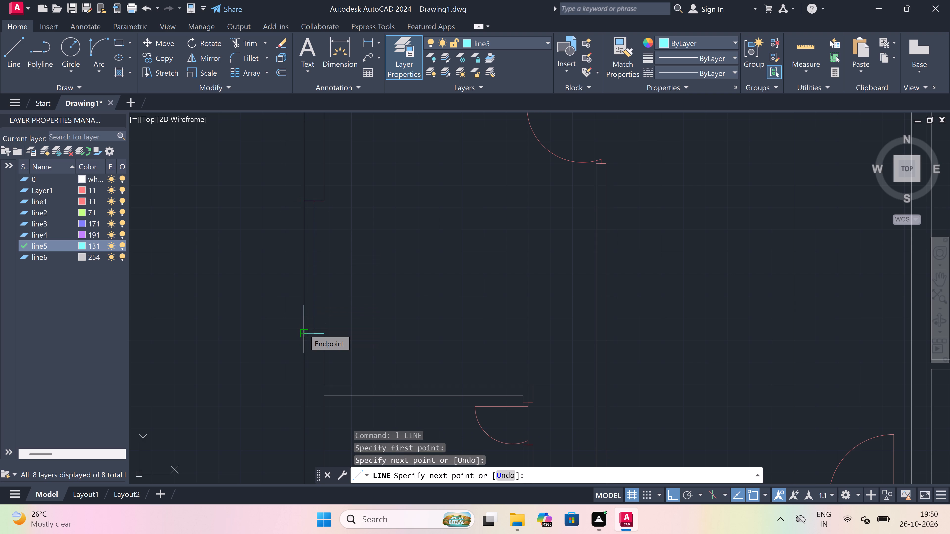
{"action": "key", "text": "Escape"}
{"action": "key", "text": "space"}
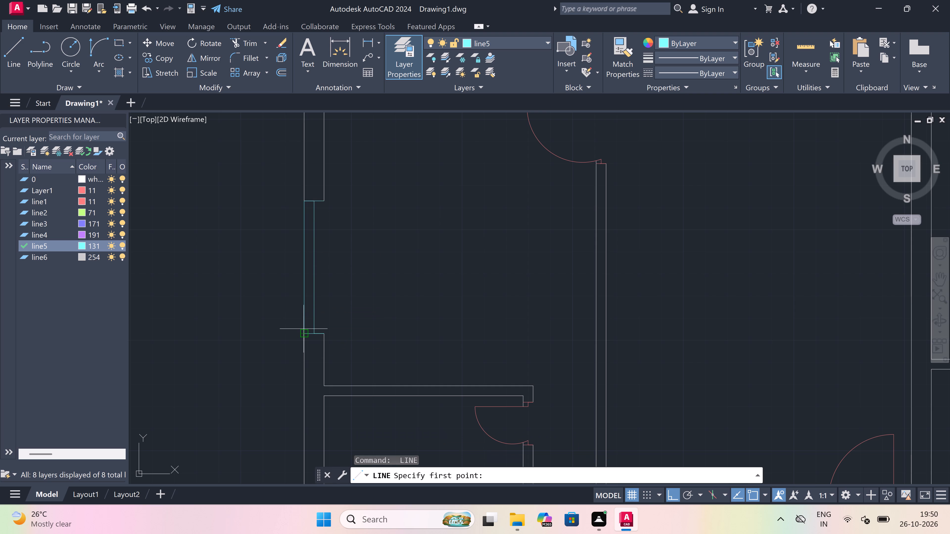
{"action": "left_click_drag", "start_coordinate": [321, 331], "coordinate": [330, 302]}
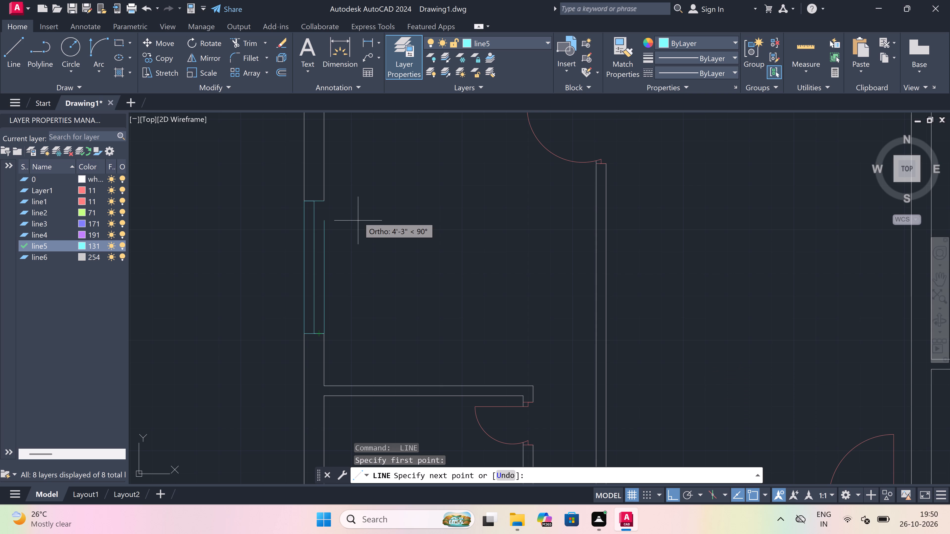
{"action": "left_click", "coordinate": [326, 198]}
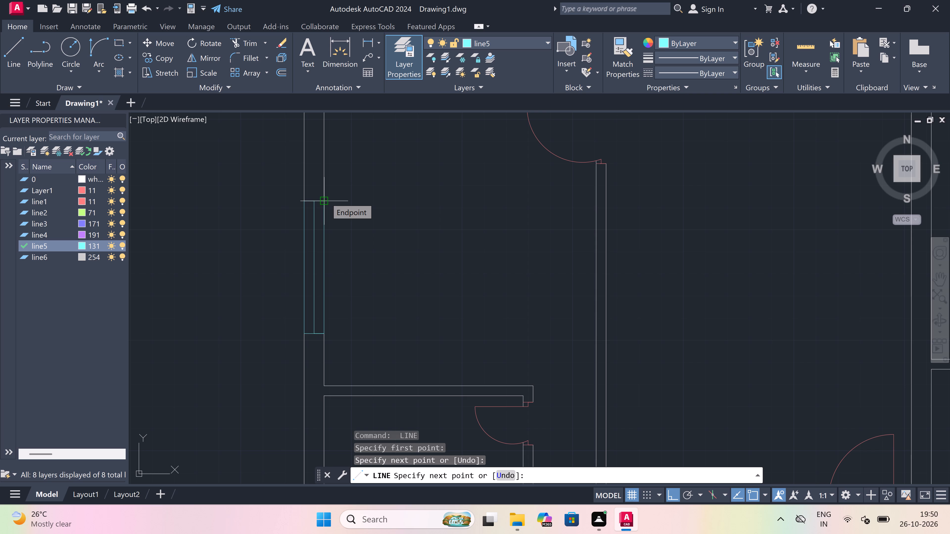
Draw connected lines across the outer side wall of the small room below the first window's room, 2' up the wall's middle, and back across its thickness.
{"action": "key", "text": "Escape"}
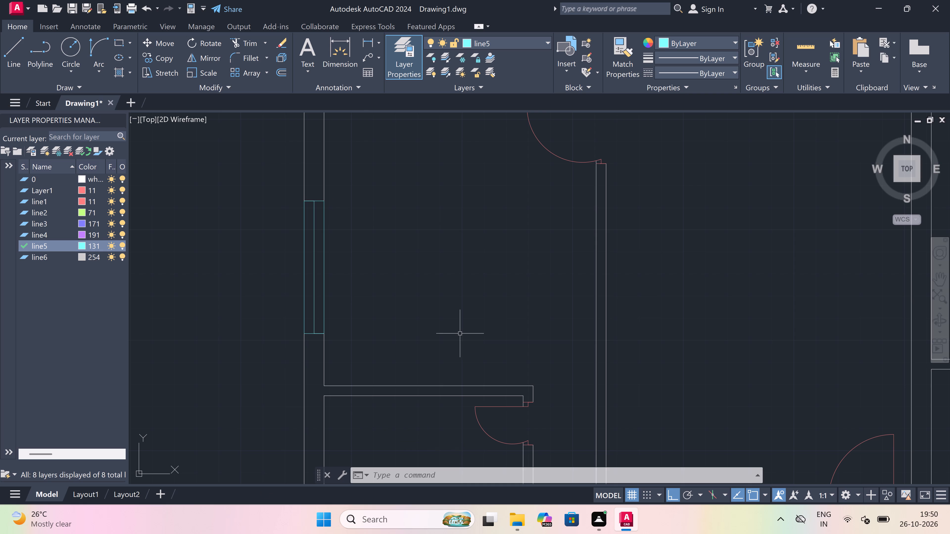
{"action": "scroll", "coordinate": [446, 334], "scroll_direction": "down", "scroll_amount": 6}
{"action": "scroll", "coordinate": [448, 338], "scroll_direction": "up", "scroll_amount": 4}
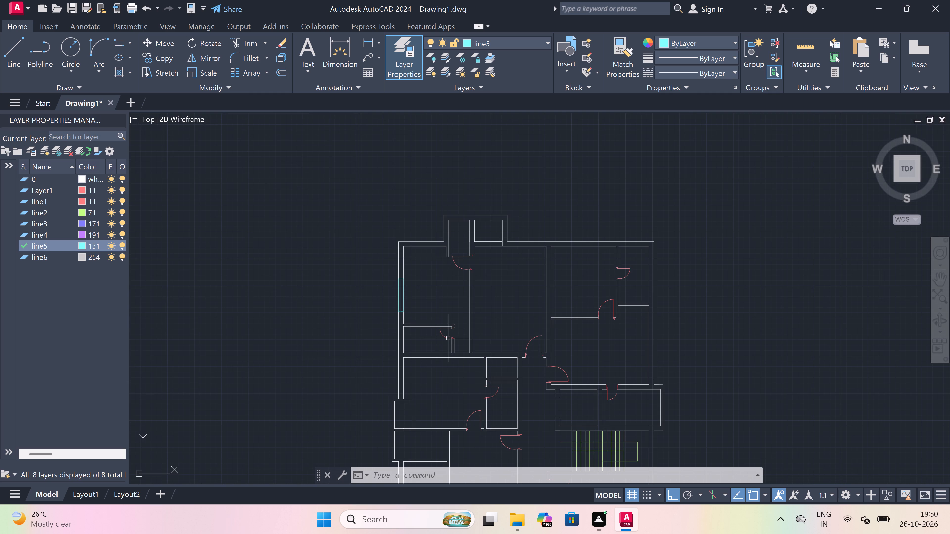
{"action": "type", "text": "l"}
{"action": "key", "text": "space"}
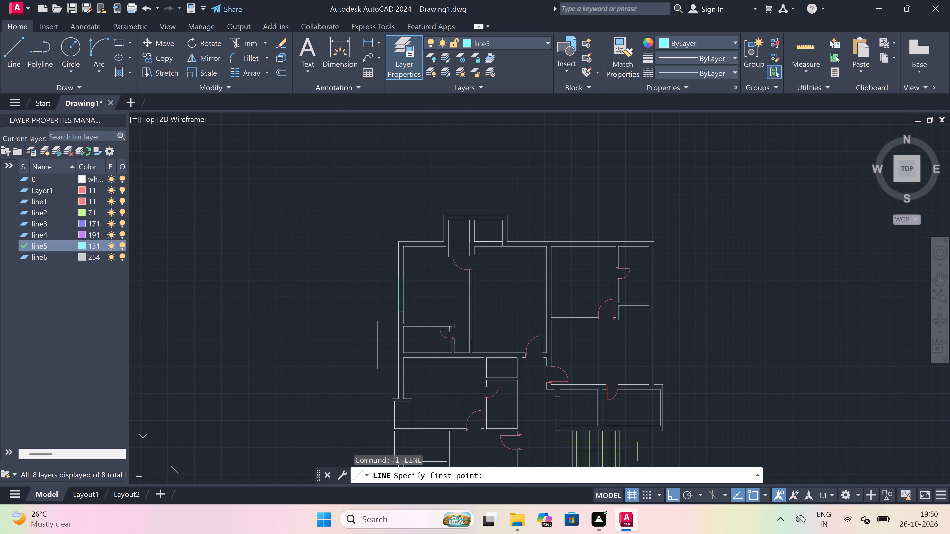
{"action": "scroll", "coordinate": [378, 345], "scroll_direction": "up", "scroll_amount": 1}
{"action": "scroll", "coordinate": [427, 354], "scroll_direction": "up", "scroll_amount": 2}
{"action": "scroll", "coordinate": [370, 335], "scroll_direction": "up", "scroll_amount": 1}
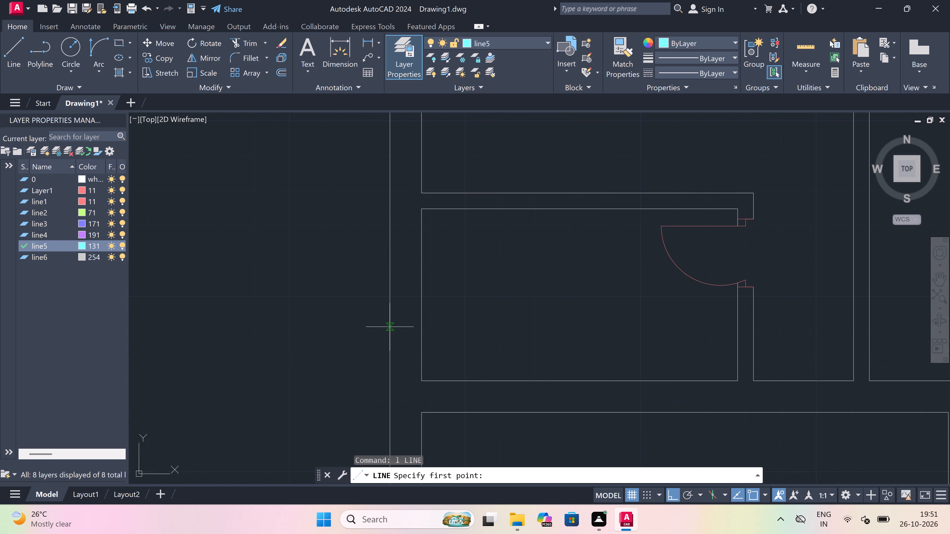
{"action": "left_click", "coordinate": [390, 327]}
{"action": "left_click_drag", "start_coordinate": [419, 328], "coordinate": [416, 327]}
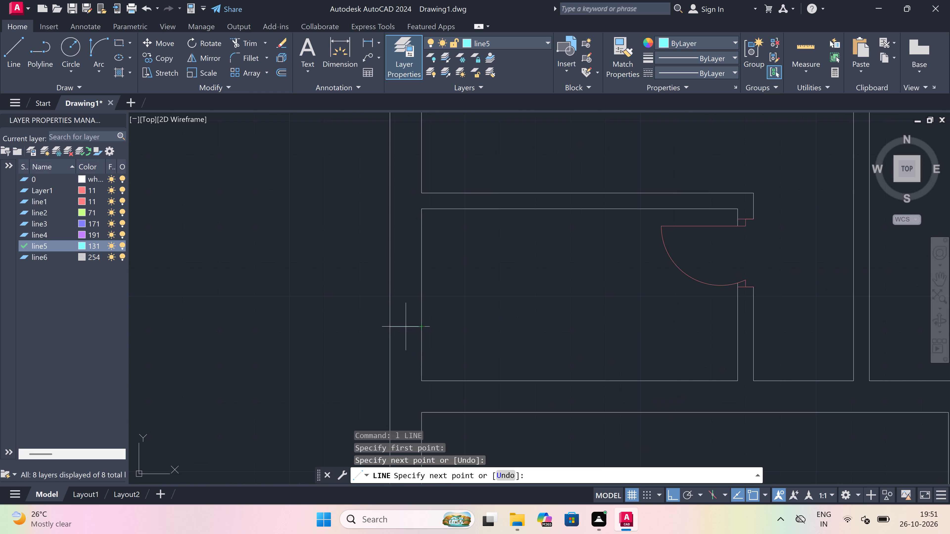
{"action": "left_click_drag", "start_coordinate": [402, 326], "coordinate": [403, 323]}
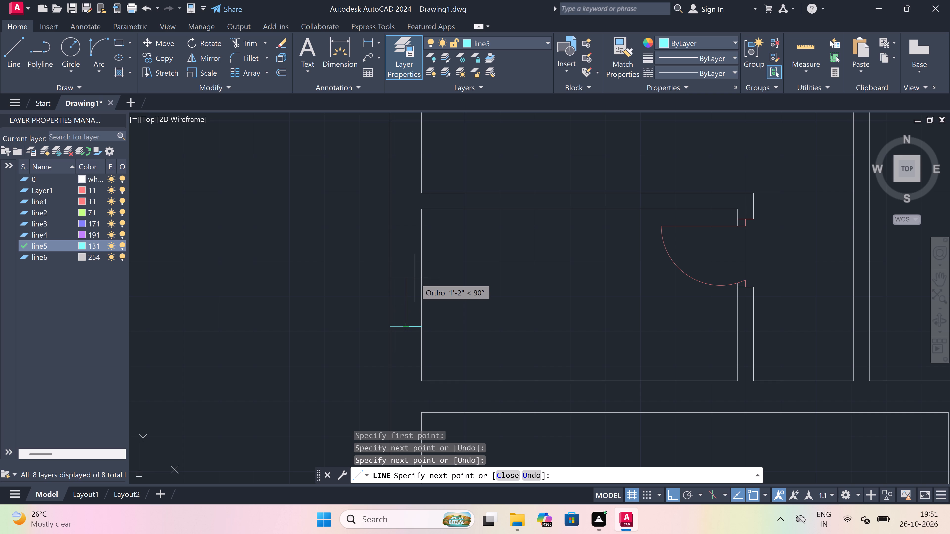
{"action": "type", "text": "2'"}
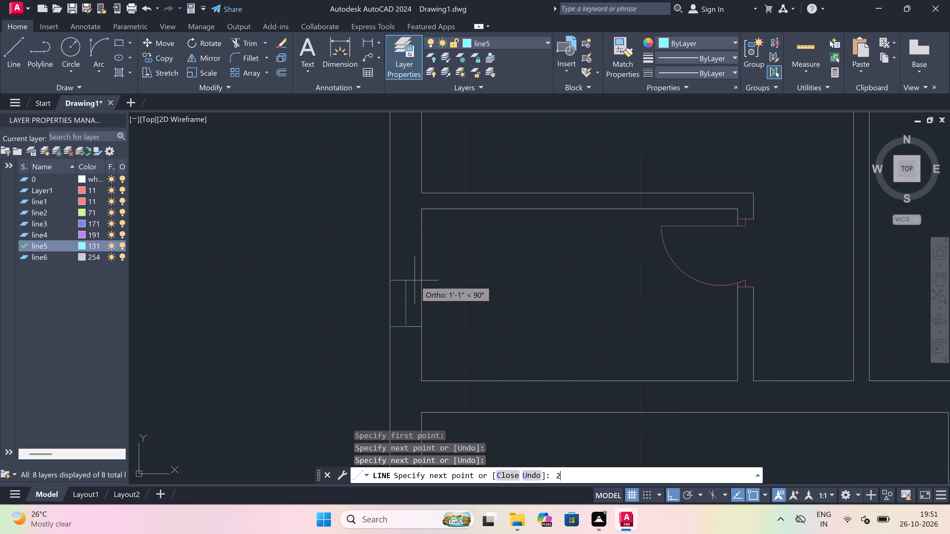
{"action": "key", "text": "space"}
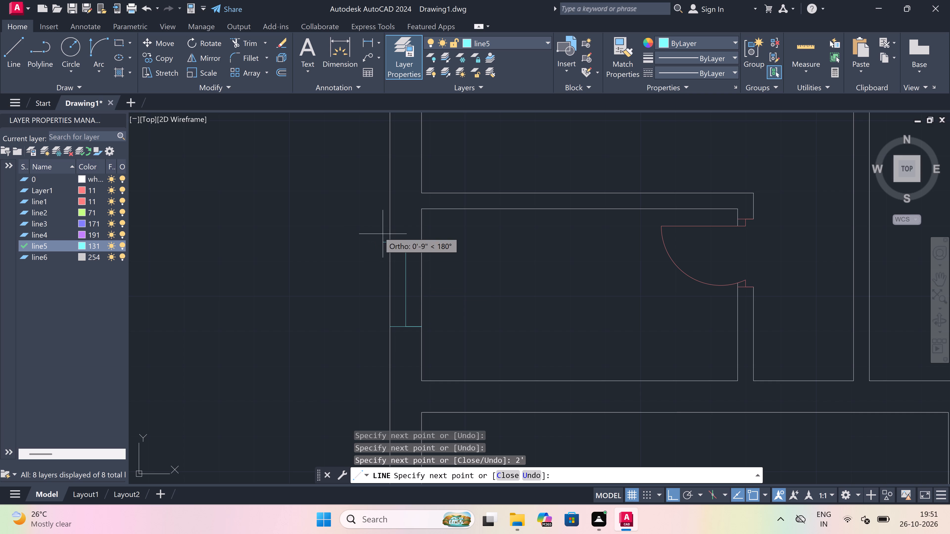
{"action": "double_click", "coordinate": [390, 238]}
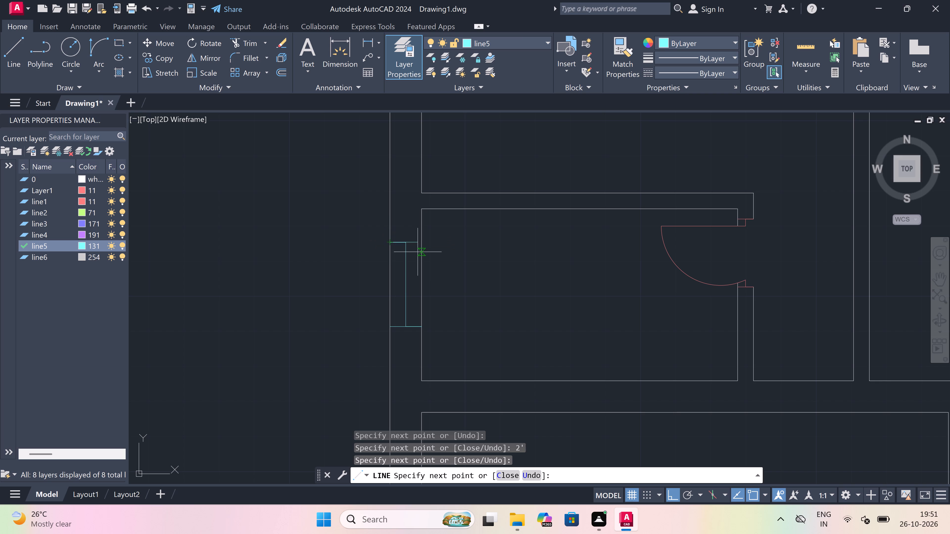
{"action": "left_click", "coordinate": [417, 244]}
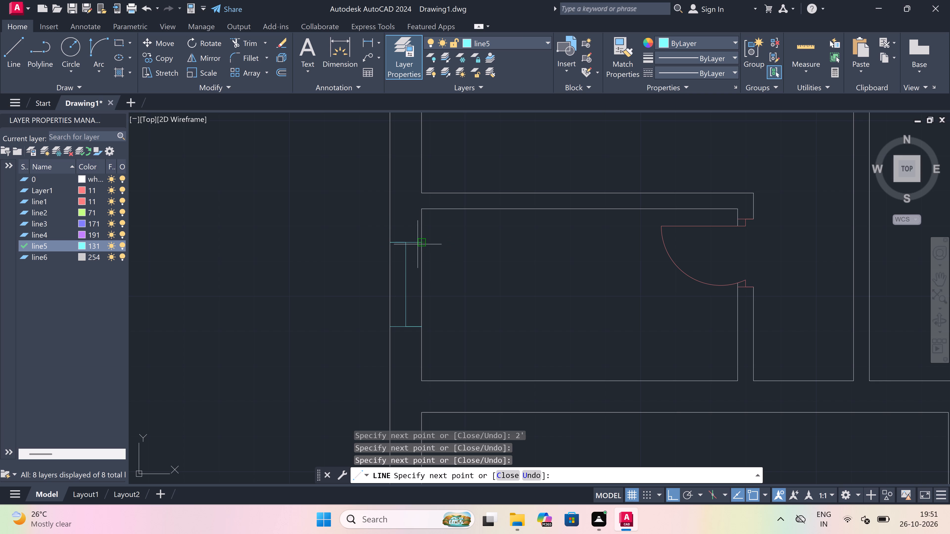
{"action": "key", "text": "Escape"}
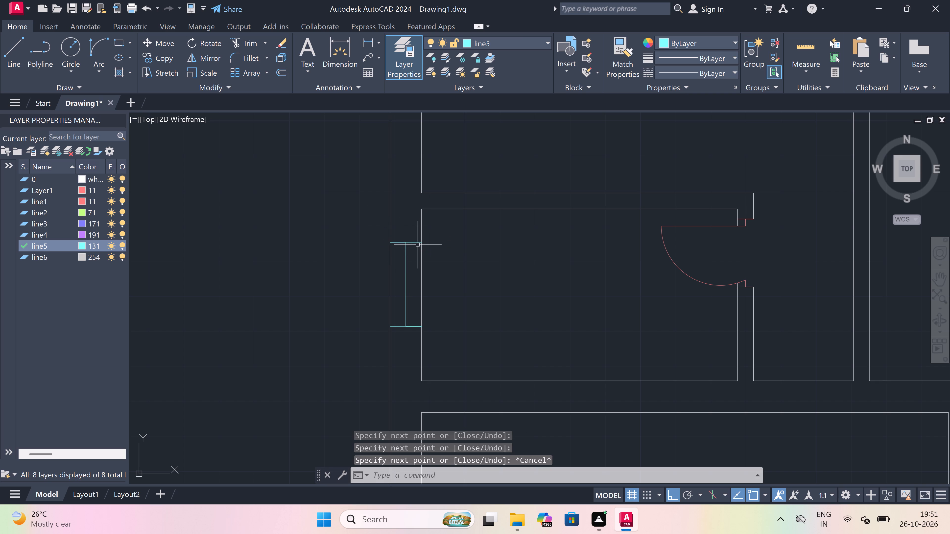
Trim the inner and outer wall lines between the two ends of the 2' window opening.
{"action": "type", "text": "tr"}
{"action": "key", "text": "space"}
{"action": "left_click_drag", "start_coordinate": [422, 268], "coordinate": [426, 268]}
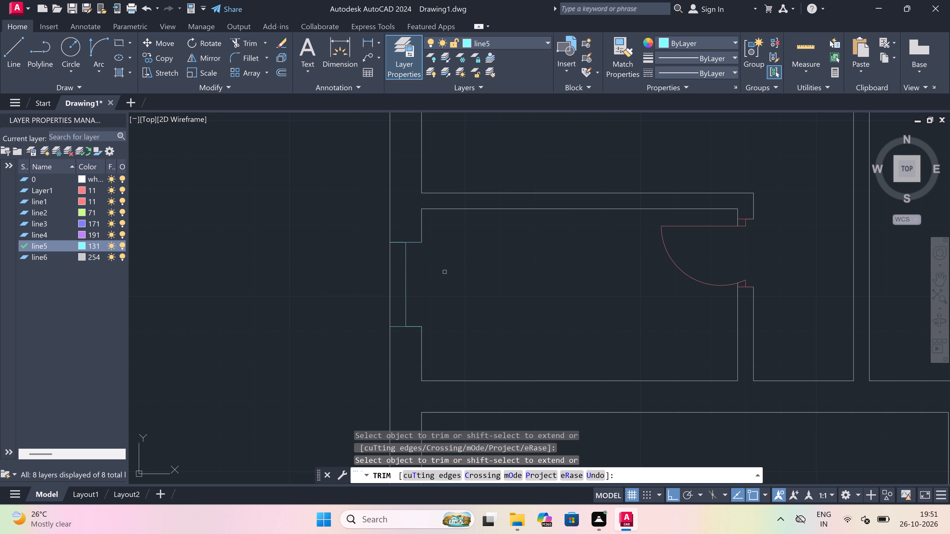
{"action": "left_click", "coordinate": [390, 256]}
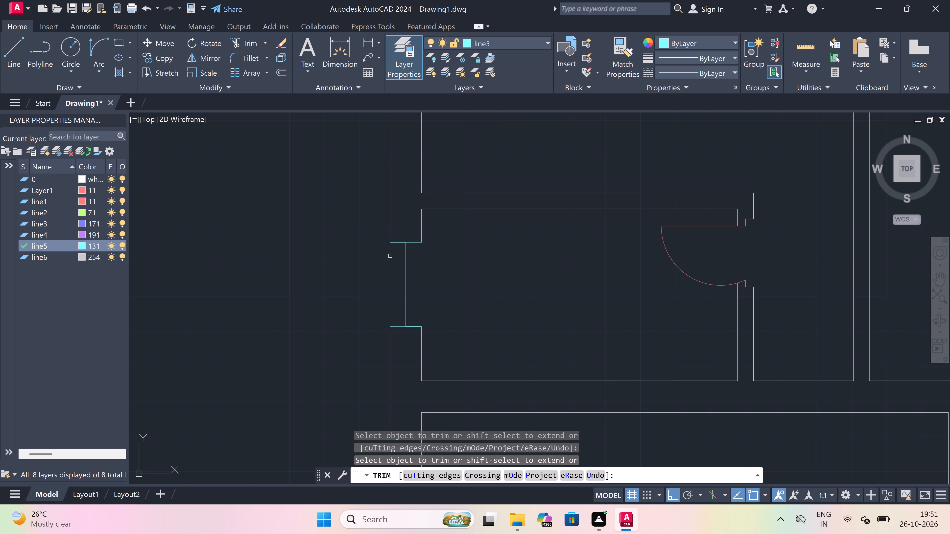
{"action": "key", "text": "Escape"}
Draw the 2' window's outer and inner face lines on layer line5, joining the opening's end corners along both wall faces.
{"action": "key", "text": "l"}
{"action": "key", "text": "space"}
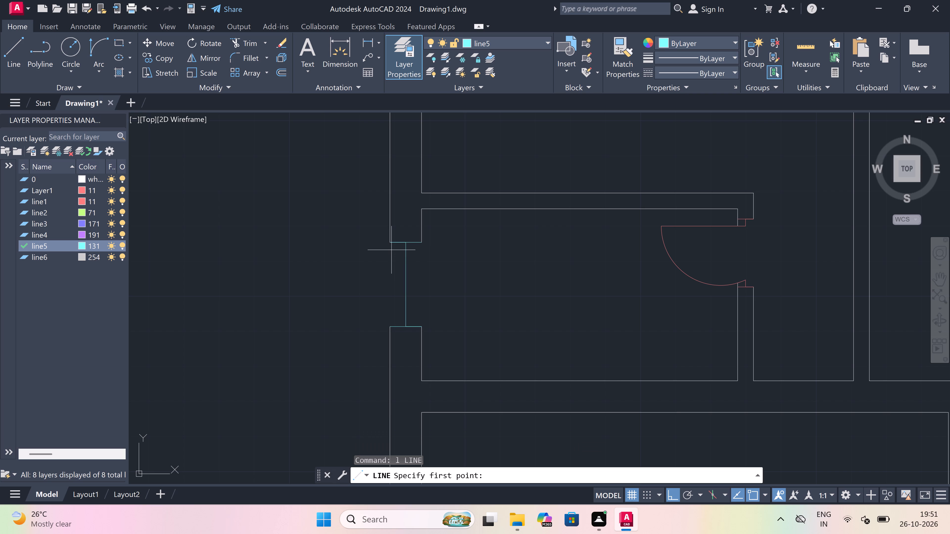
{"action": "left_click", "coordinate": [390, 247]}
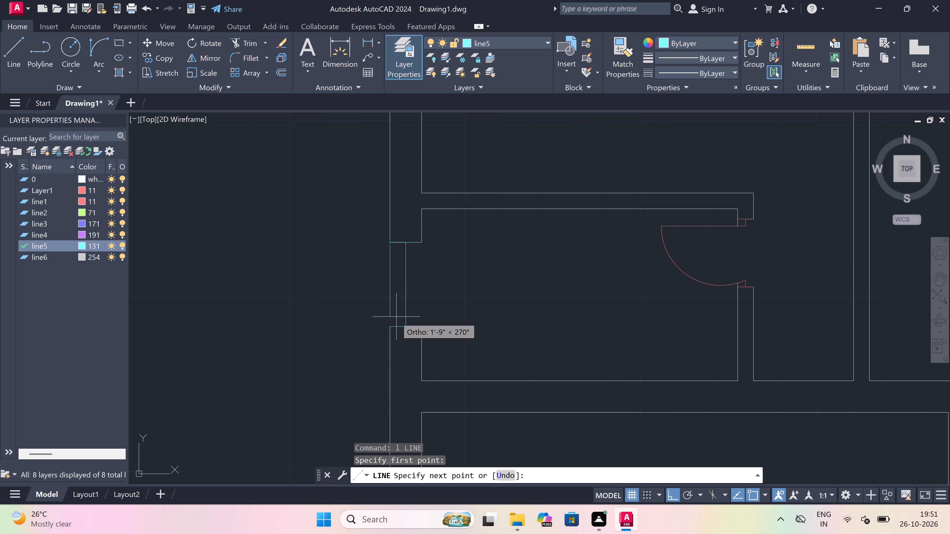
{"action": "left_click", "coordinate": [394, 325]}
{"action": "key", "text": "Escape"}
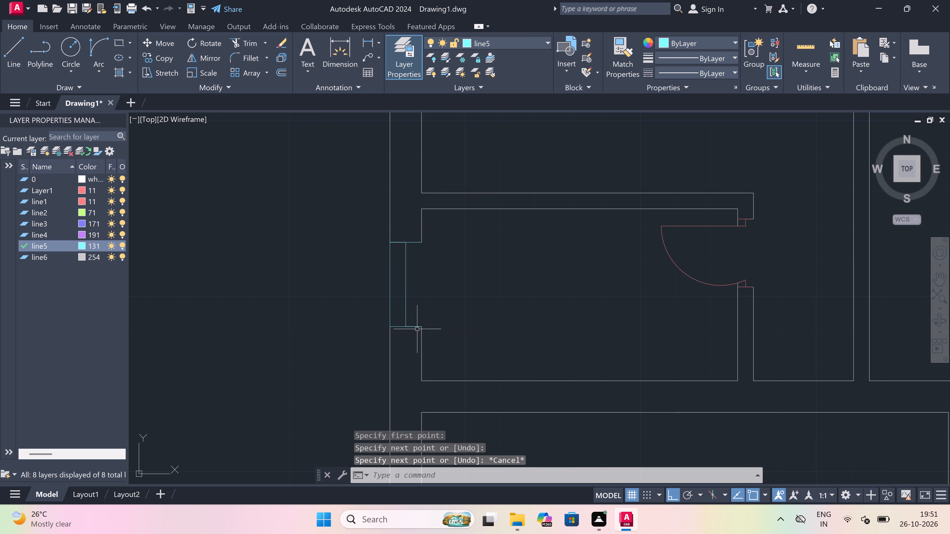
{"action": "key", "text": "space"}
{"action": "left_click", "coordinate": [422, 322]}
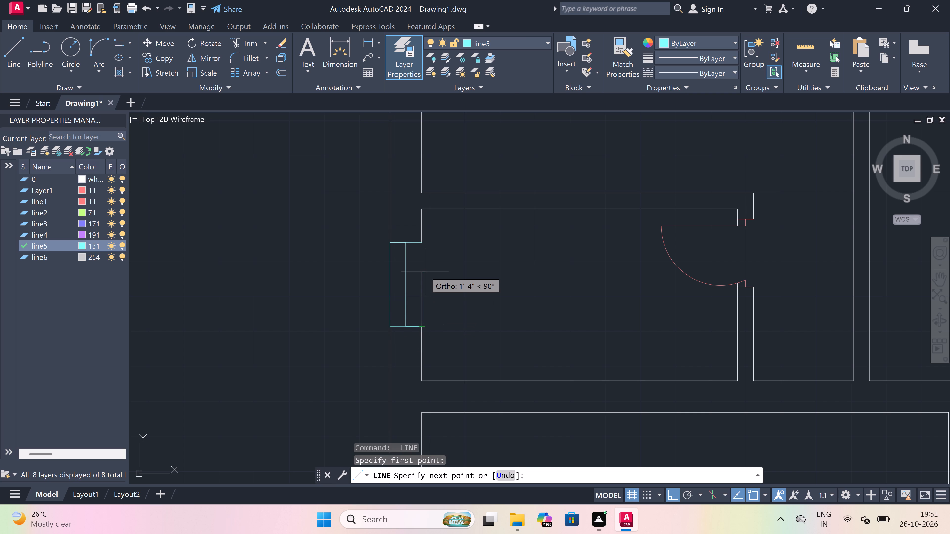
{"action": "left_click", "coordinate": [425, 245]}
{"action": "key", "text": "Escape"}
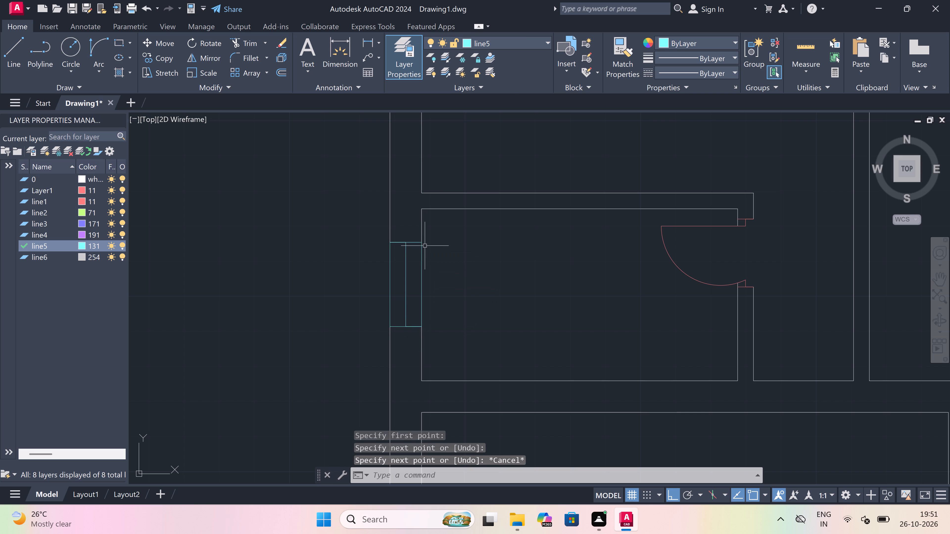
Draw connected lines across the outer side wall of the left-hand room below the projecting bay, 3' down the wall's middle, and across its full thickness.
{"action": "key", "text": "space"}
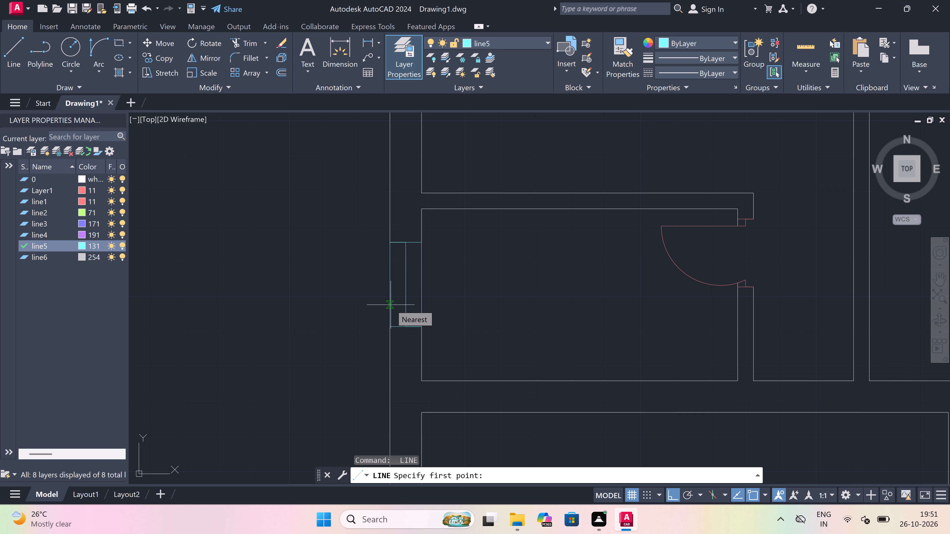
{"action": "left_click", "coordinate": [85, 360]}
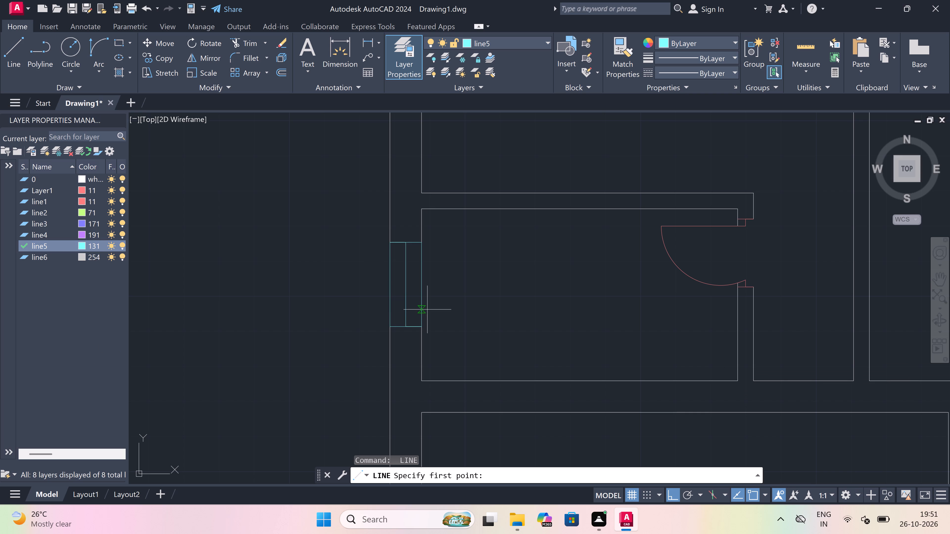
{"action": "scroll", "coordinate": [421, 274], "scroll_direction": "down", "scroll_amount": 2}
{"action": "scroll", "coordinate": [422, 313], "scroll_direction": "down", "scroll_amount": 2}
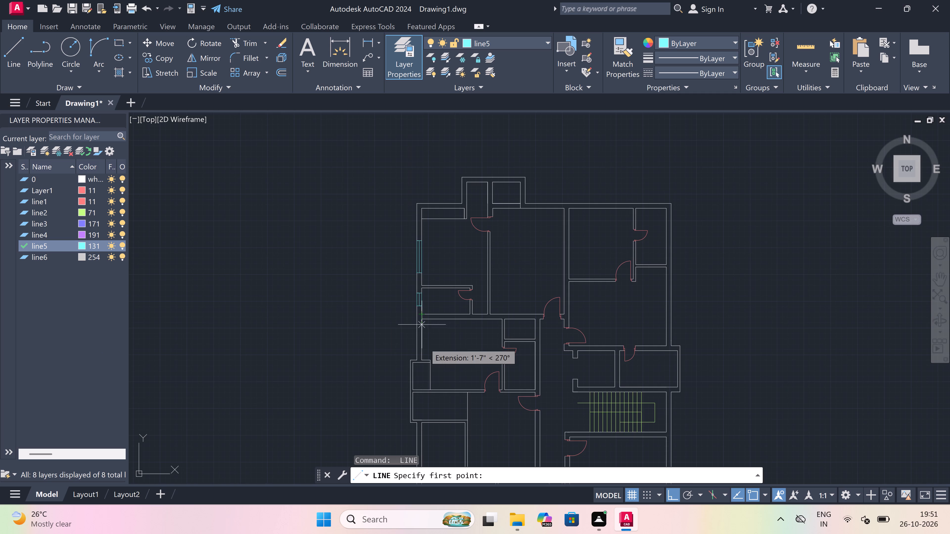
{"action": "scroll", "coordinate": [426, 349], "scroll_direction": "up", "scroll_amount": 2}
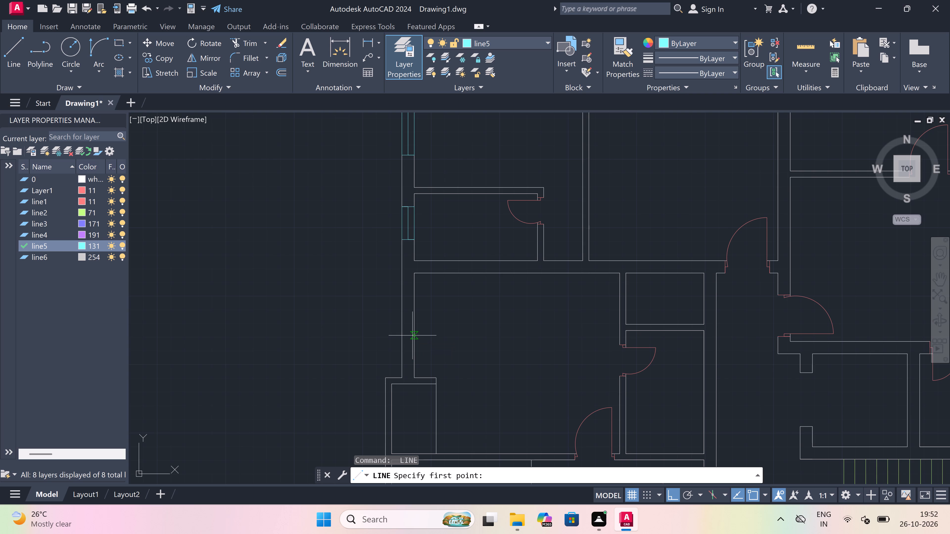
{"action": "scroll", "coordinate": [412, 298], "scroll_direction": "down", "scroll_amount": 2}
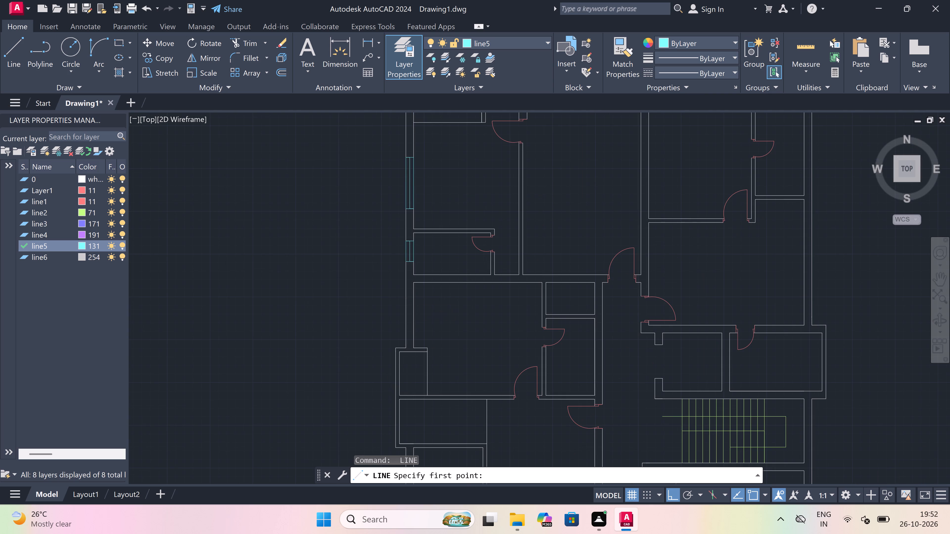
{"action": "scroll", "coordinate": [420, 328], "scroll_direction": "up", "scroll_amount": 2}
{"action": "scroll", "coordinate": [416, 313], "scroll_direction": "down", "scroll_amount": 1}
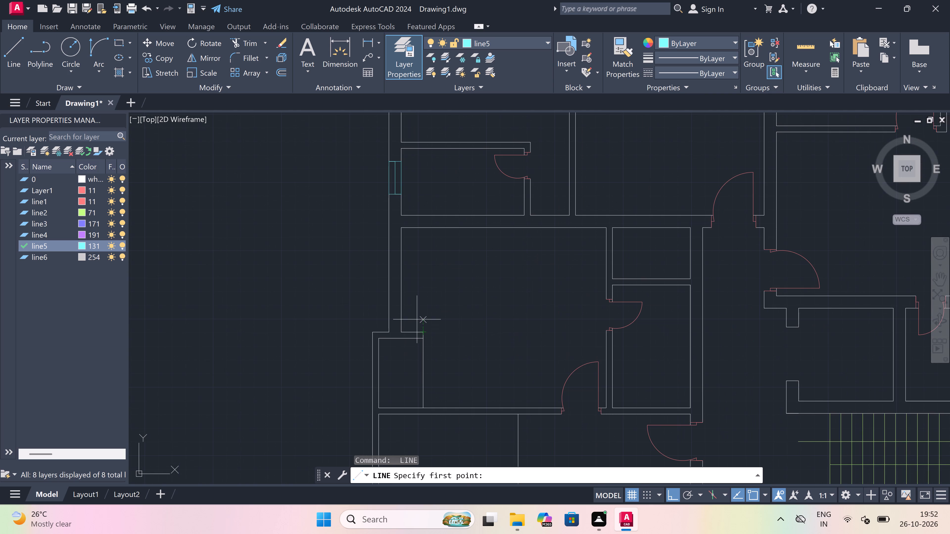
{"action": "scroll", "coordinate": [416, 313], "scroll_direction": "down", "scroll_amount": 2}
{"action": "scroll", "coordinate": [412, 363], "scroll_direction": "up", "scroll_amount": 1}
{"action": "scroll", "coordinate": [410, 320], "scroll_direction": "up", "scroll_amount": 1}
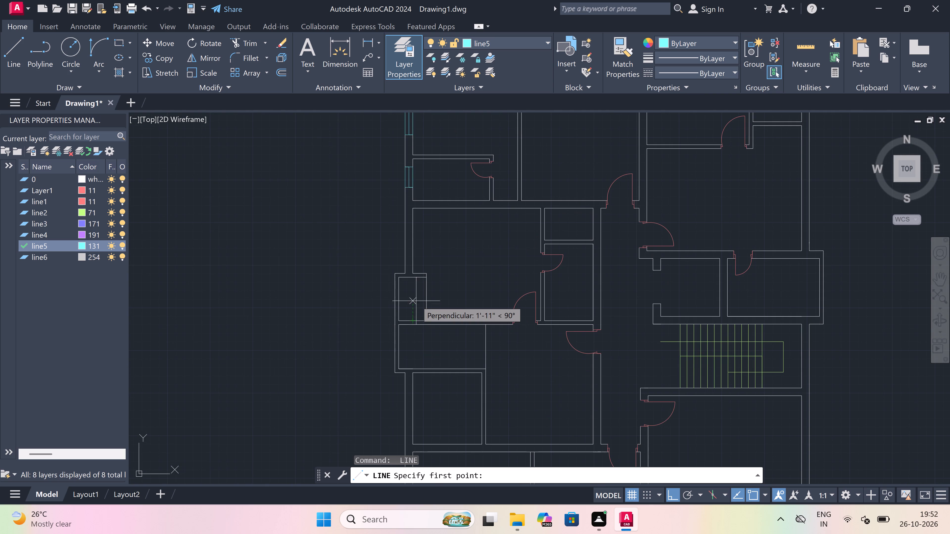
{"action": "scroll", "coordinate": [416, 300], "scroll_direction": "down", "scroll_amount": 2}
{"action": "scroll", "coordinate": [418, 342], "scroll_direction": "up", "scroll_amount": 3}
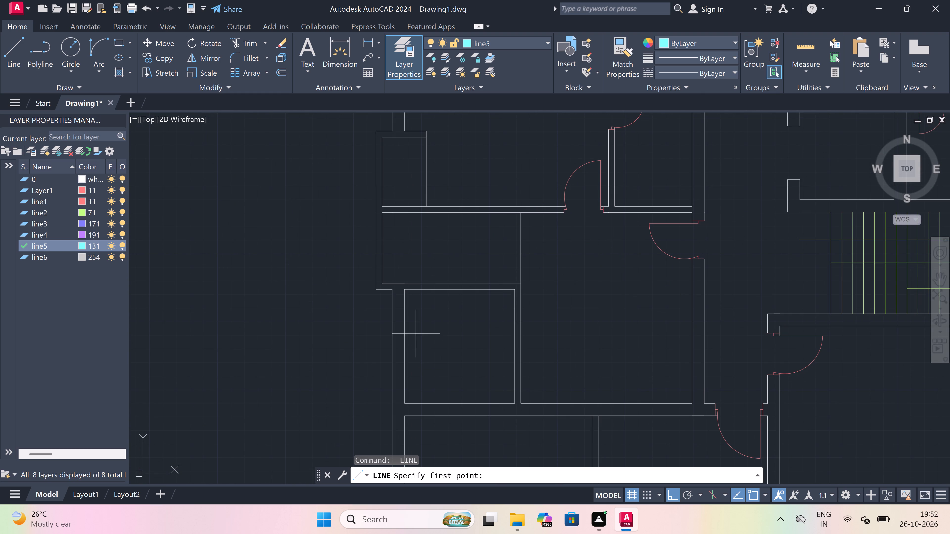
{"action": "left_click", "coordinate": [406, 324]}
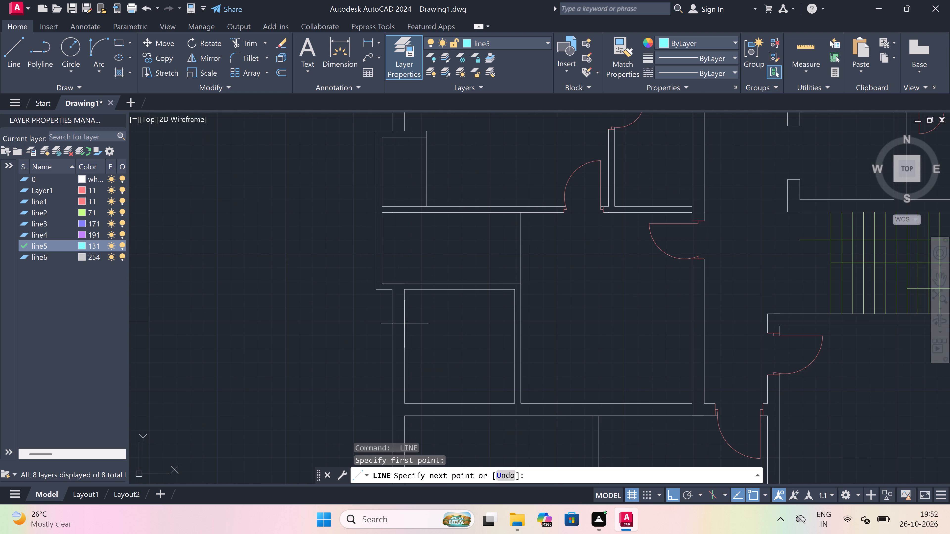
{"action": "scroll", "coordinate": [394, 326], "scroll_direction": "up", "scroll_amount": 1}
{"action": "left_click", "coordinate": [393, 326]}
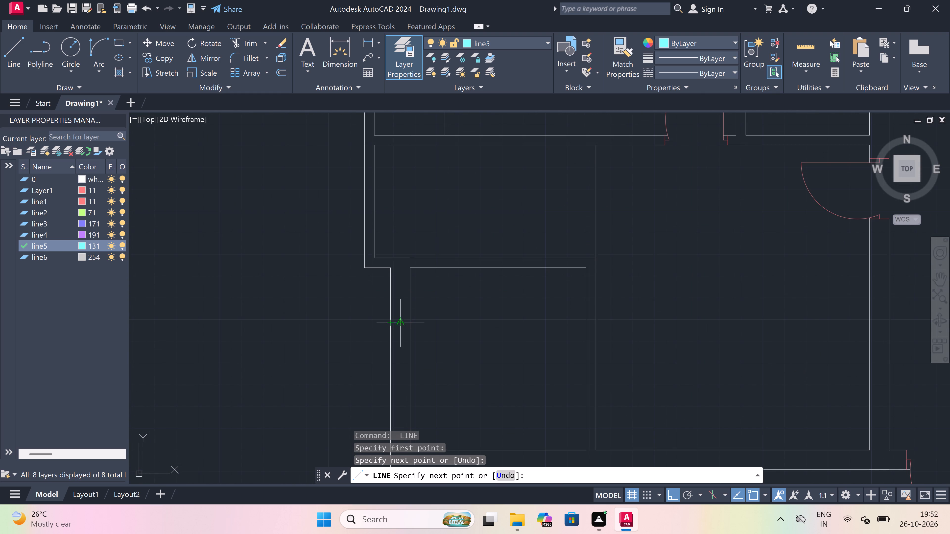
{"action": "left_click", "coordinate": [403, 324]}
{"action": "scroll", "coordinate": [403, 324], "scroll_direction": "down", "scroll_amount": 1}
{"action": "scroll", "coordinate": [402, 340], "scroll_direction": "up", "scroll_amount": 3}
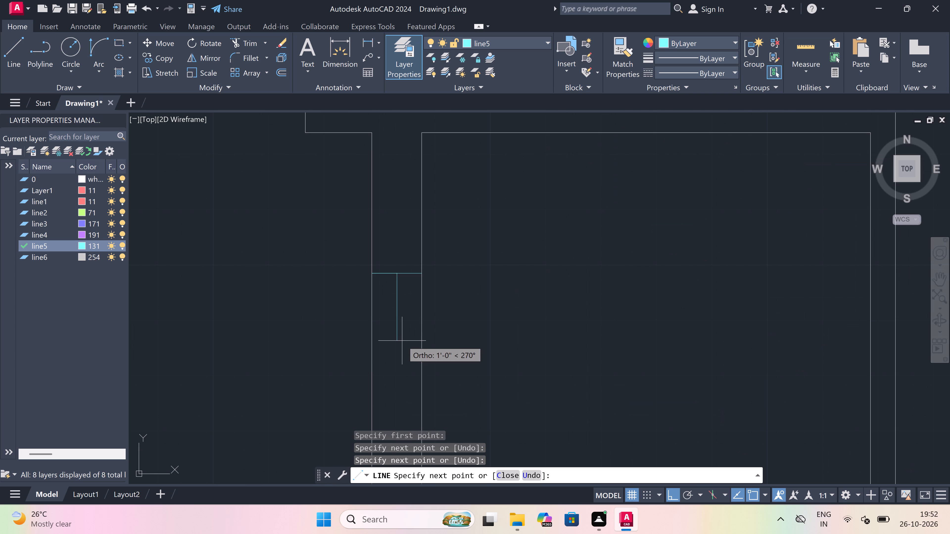
{"action": "type", "text": "3'"}
{"action": "key", "text": "space"}
{"action": "scroll", "coordinate": [401, 337], "scroll_direction": "down", "scroll_amount": 3}
{"action": "scroll", "coordinate": [386, 367], "scroll_direction": "up", "scroll_amount": 2}
{"action": "left_click_drag", "start_coordinate": [400, 372], "coordinate": [403, 372]}
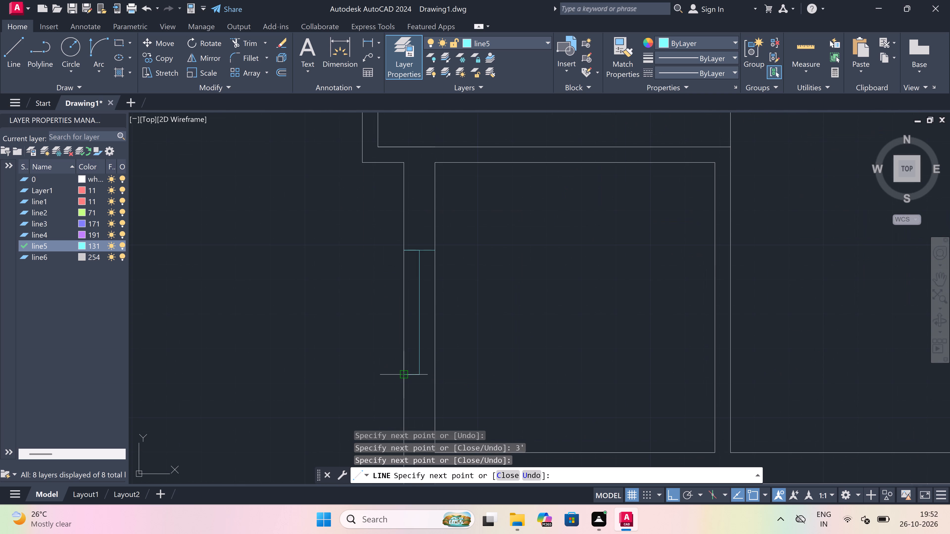
{"action": "left_click", "coordinate": [434, 378]}
{"action": "key", "text": "Escape"}
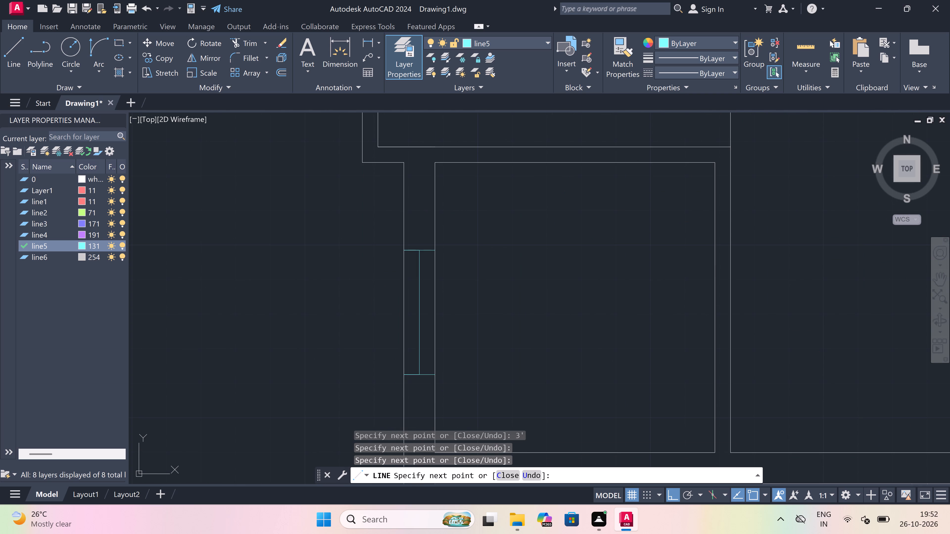
Trim the inner and outer wall lines between the two ends of the 3' window opening.
{"action": "type", "text": "tr"}
{"action": "key", "text": "space"}
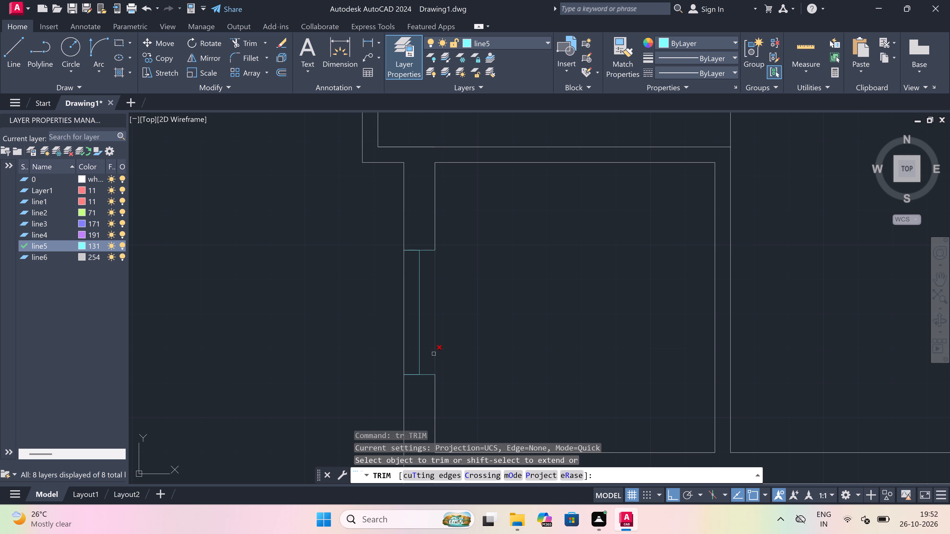
{"action": "left_click", "coordinate": [434, 354]}
{"action": "left_click", "coordinate": [410, 348]}
{"action": "left_click", "coordinate": [402, 347]}
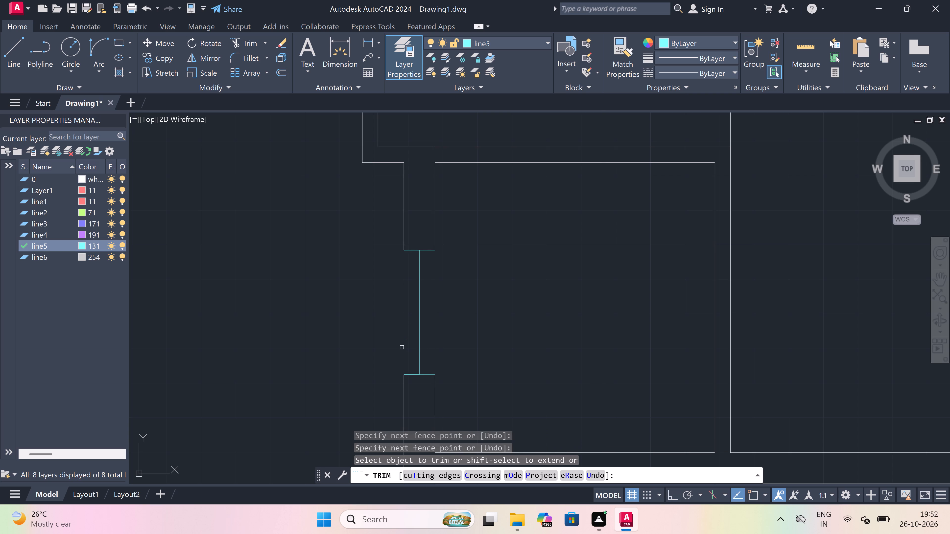
{"action": "key", "text": "Escape"}
Draw the 3' window's outer and inner face lines on layer line5, joining the opening's end corners along both wall faces.
{"action": "key", "text": "l"}
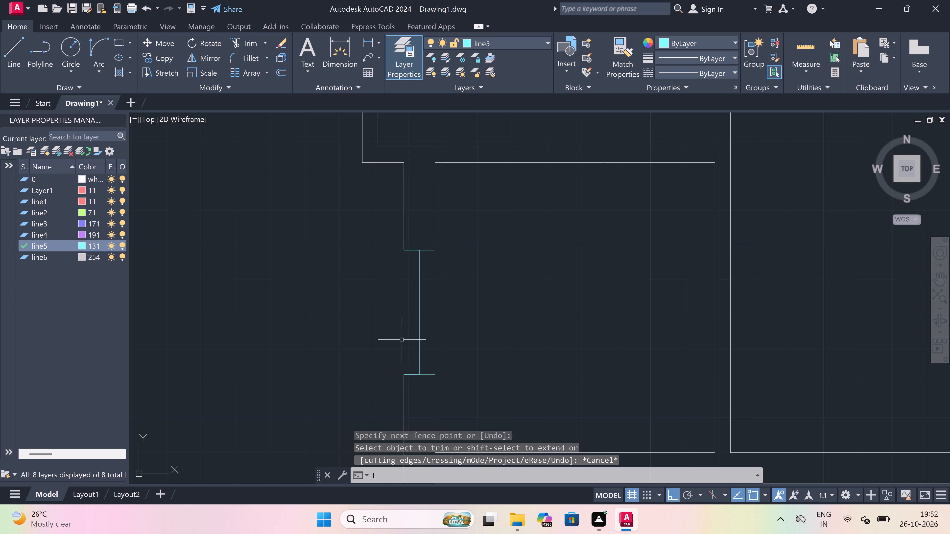
{"action": "key", "text": "space"}
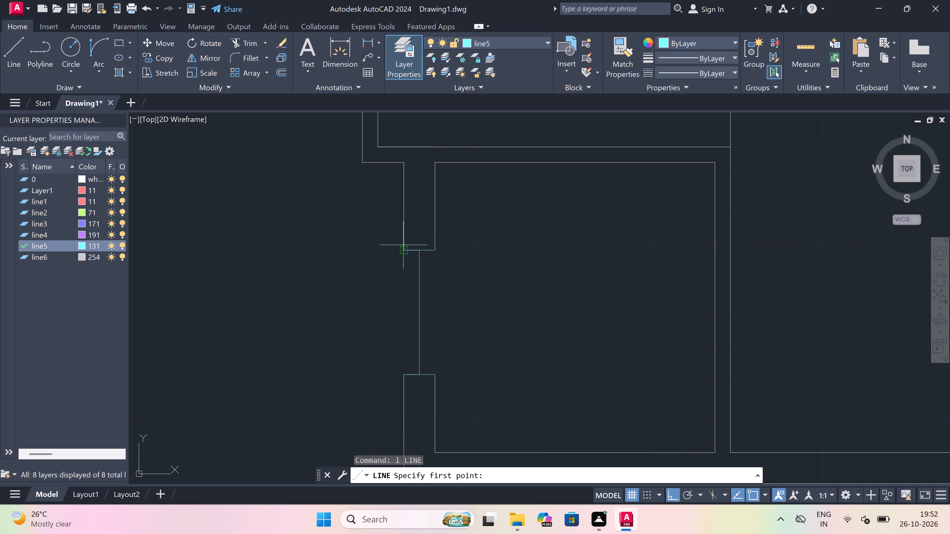
{"action": "left_click", "coordinate": [403, 249]}
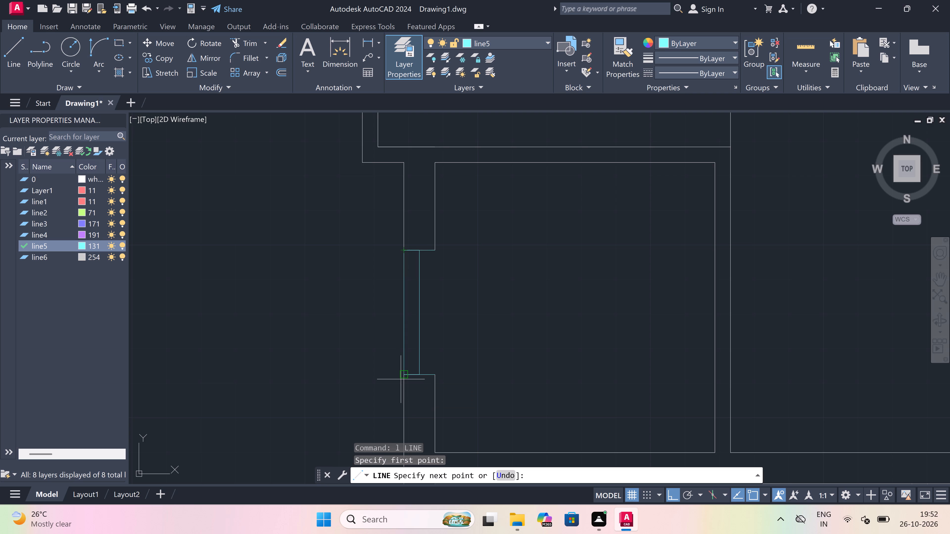
{"action": "left_click", "coordinate": [403, 374]}
{"action": "key", "text": "Escape"}
{"action": "key", "text": "space"}
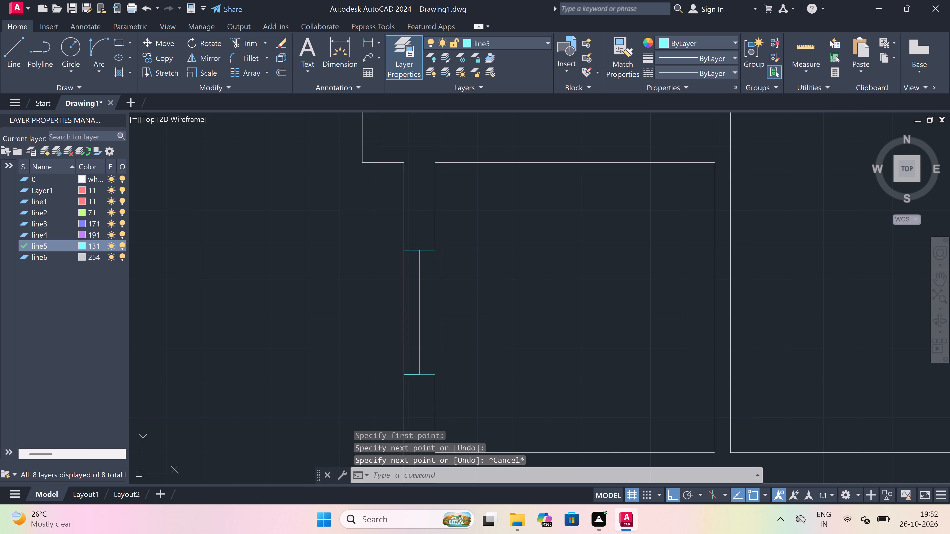
{"action": "left_click", "coordinate": [441, 253]}
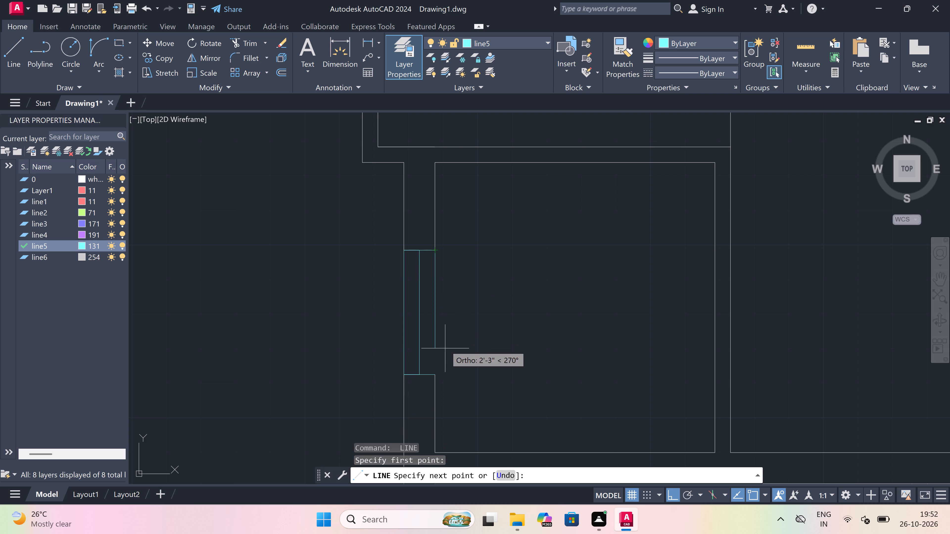
{"action": "left_click", "coordinate": [436, 373]}
{"action": "key", "text": "Escape"}
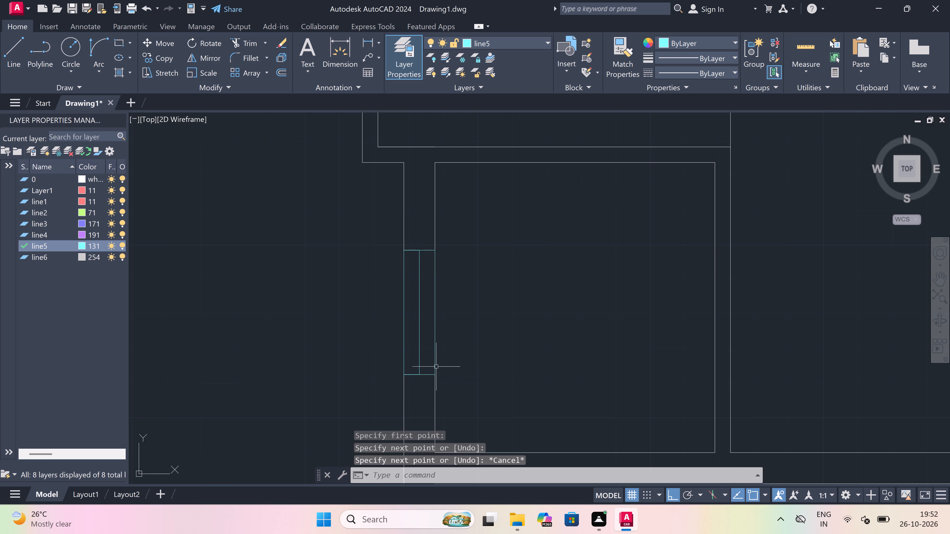
Draw connected lines across the outer side wall of the plan's lower-left corner room, 2' up the wall's middle, and across its full thickness.
{"action": "scroll", "coordinate": [427, 343], "scroll_direction": "down", "scroll_amount": 1}
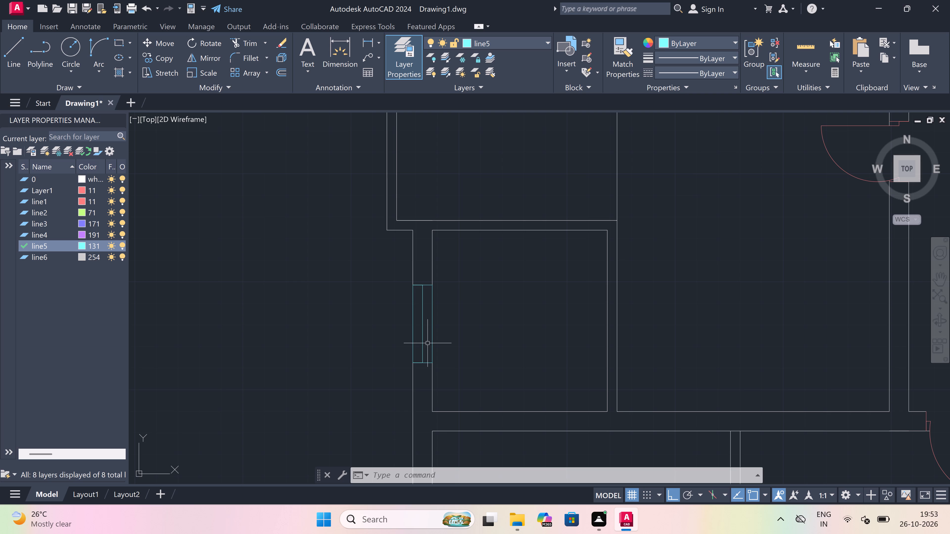
{"action": "scroll", "coordinate": [427, 343], "scroll_direction": "down", "scroll_amount": 2}
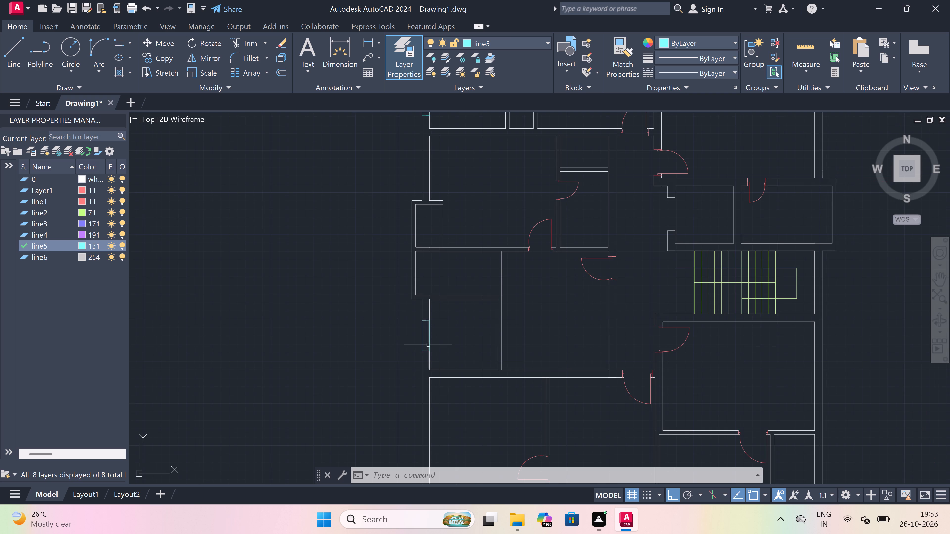
{"action": "scroll", "coordinate": [498, 316], "scroll_direction": "up", "scroll_amount": 1}
{"action": "key", "text": "space"}
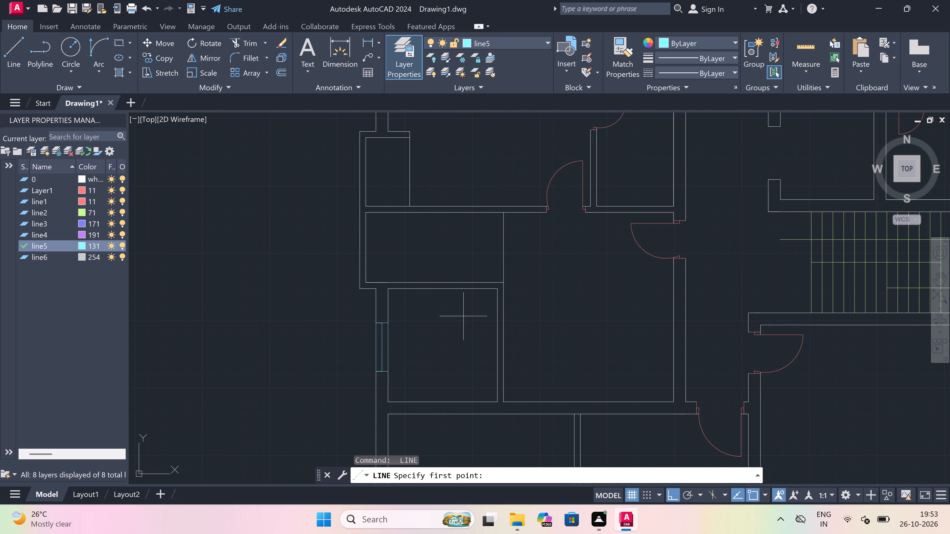
{"action": "scroll", "coordinate": [459, 316], "scroll_direction": "down", "scroll_amount": 3}
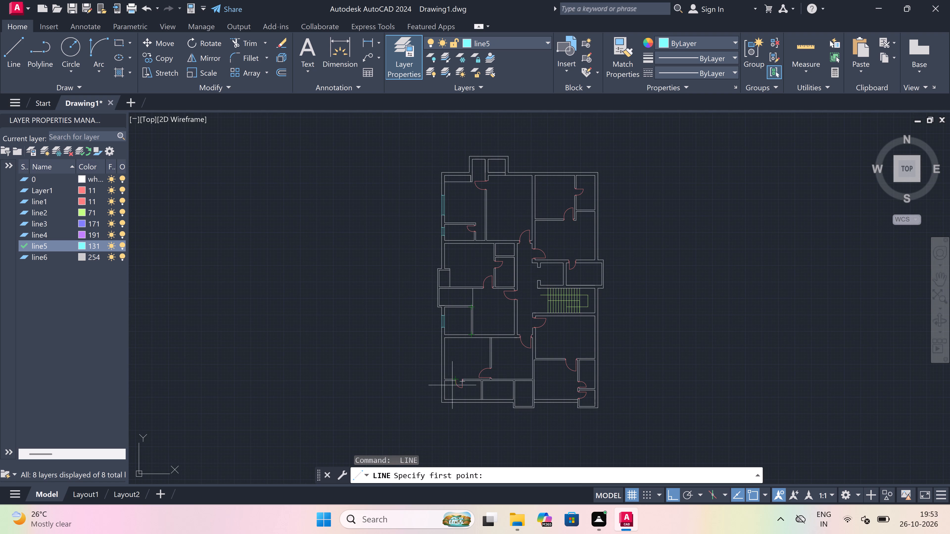
{"action": "scroll", "coordinate": [445, 395], "scroll_direction": "up", "scroll_amount": 4}
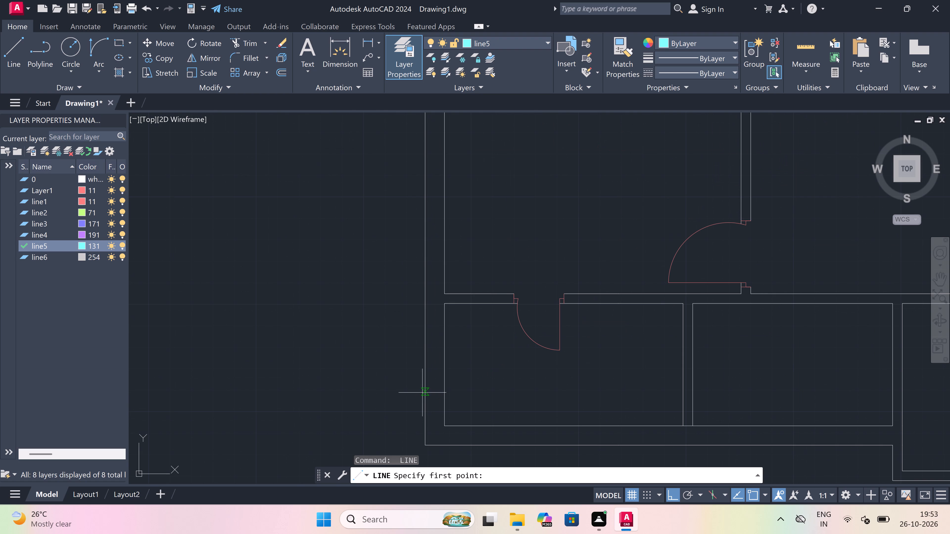
{"action": "left_click", "coordinate": [423, 396]}
{"action": "left_click", "coordinate": [444, 395]}
{"action": "left_click_drag", "start_coordinate": [438, 394], "coordinate": [438, 391]}
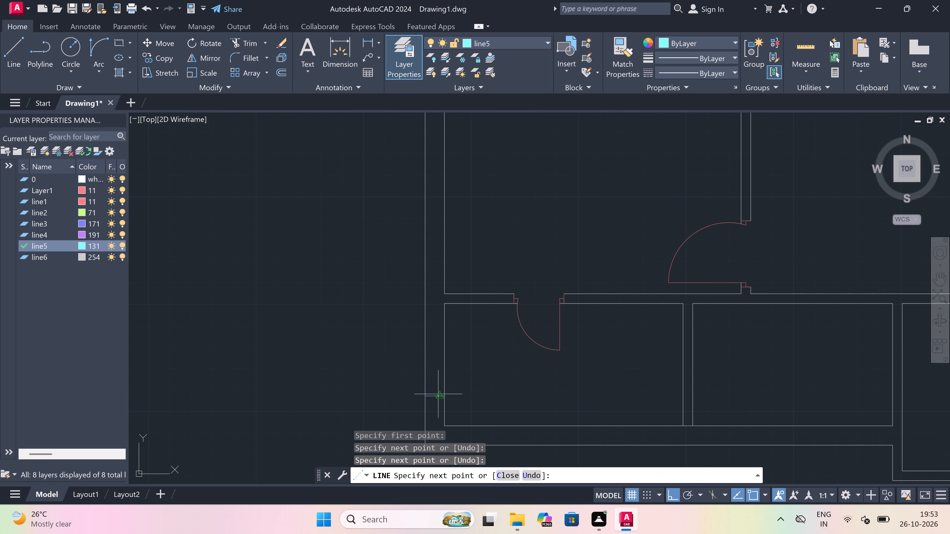
{"action": "type", "text": "2'"}
{"action": "key", "text": "space"}
{"action": "left_click", "coordinate": [423, 343]}
{"action": "left_click", "coordinate": [442, 346]}
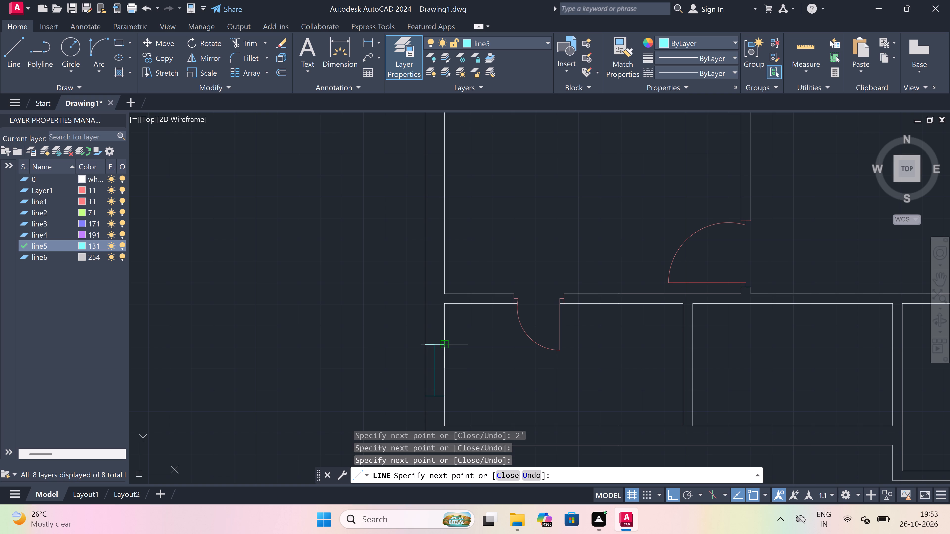
{"action": "key", "text": "Escape"}
Trim the outer and inner wall lines between the two ends of the corner room's 2' window opening.
{"action": "scroll", "coordinate": [444, 355], "scroll_direction": "down", "scroll_amount": 2}
{"action": "scroll", "coordinate": [441, 365], "scroll_direction": "up", "scroll_amount": 3}
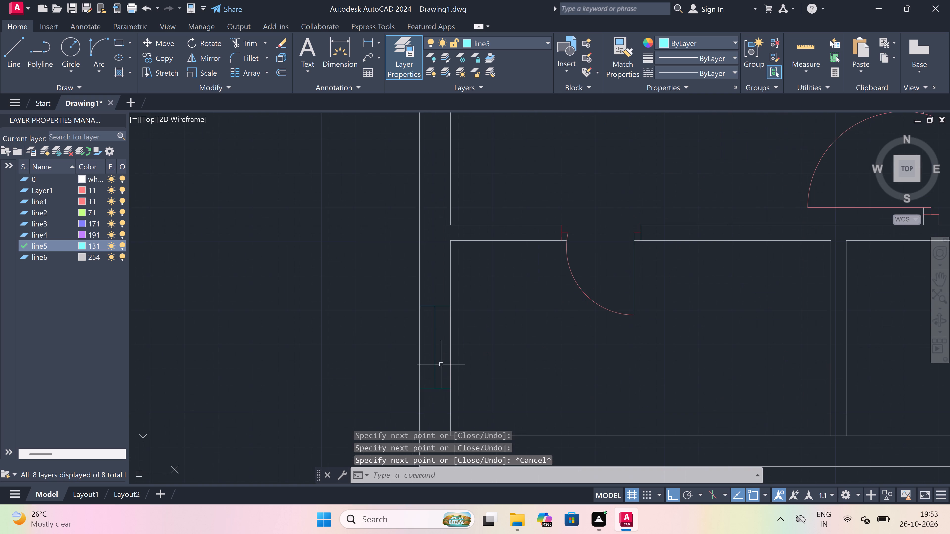
{"action": "scroll", "coordinate": [441, 362], "scroll_direction": "up", "scroll_amount": 1}
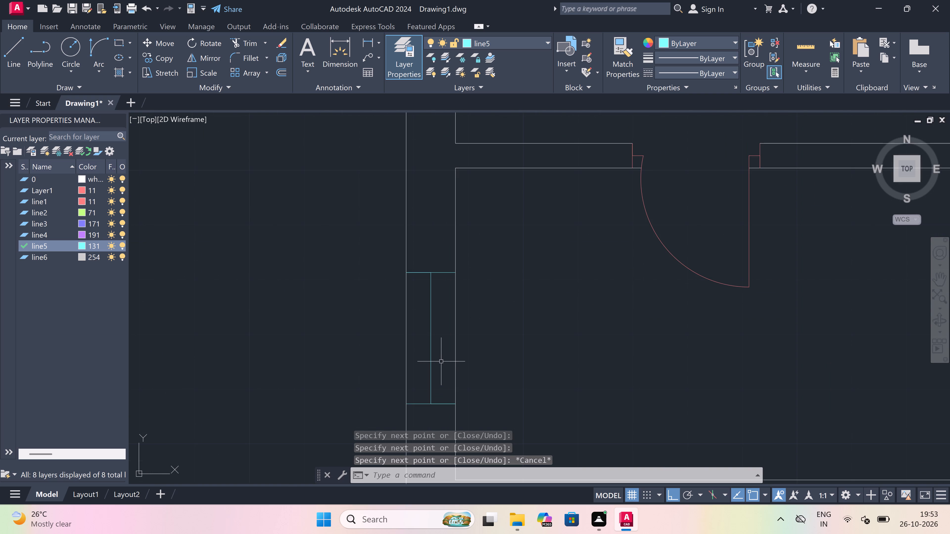
{"action": "type", "text": "tr"}
{"action": "key", "text": "space"}
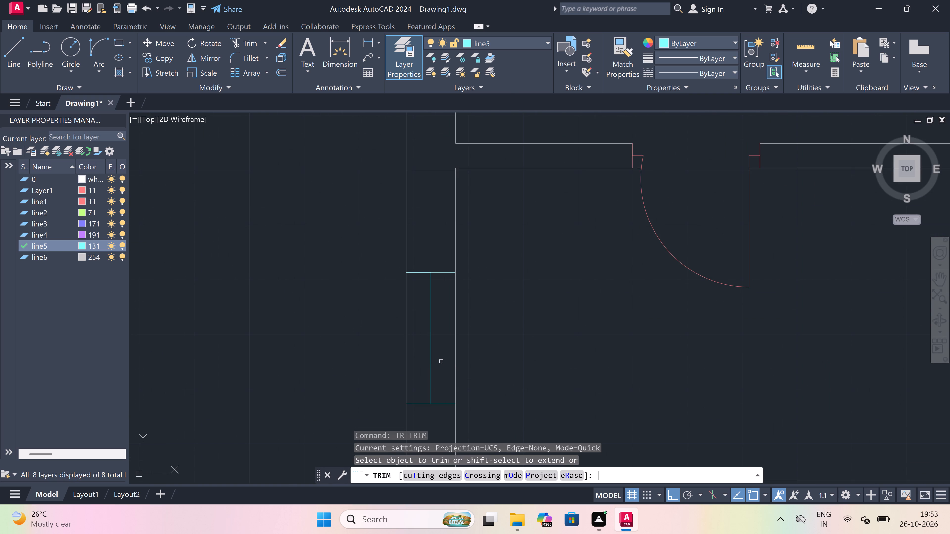
{"action": "left_click", "coordinate": [413, 355]}
{"action": "left_click_drag", "start_coordinate": [369, 370], "coordinate": [376, 369]}
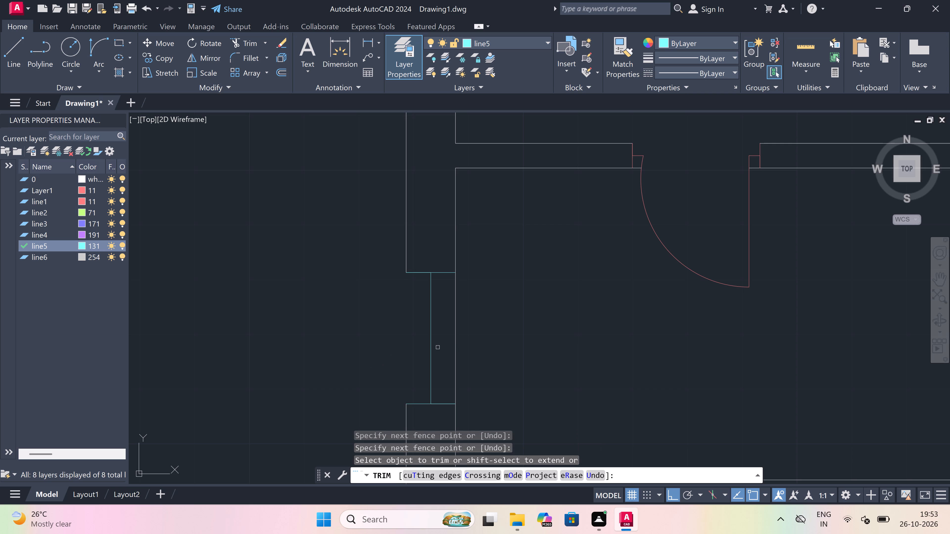
{"action": "left_click_drag", "start_coordinate": [449, 345], "coordinate": [452, 343]}
{"action": "left_click", "coordinate": [472, 342]}
{"action": "key", "text": "Escape"}
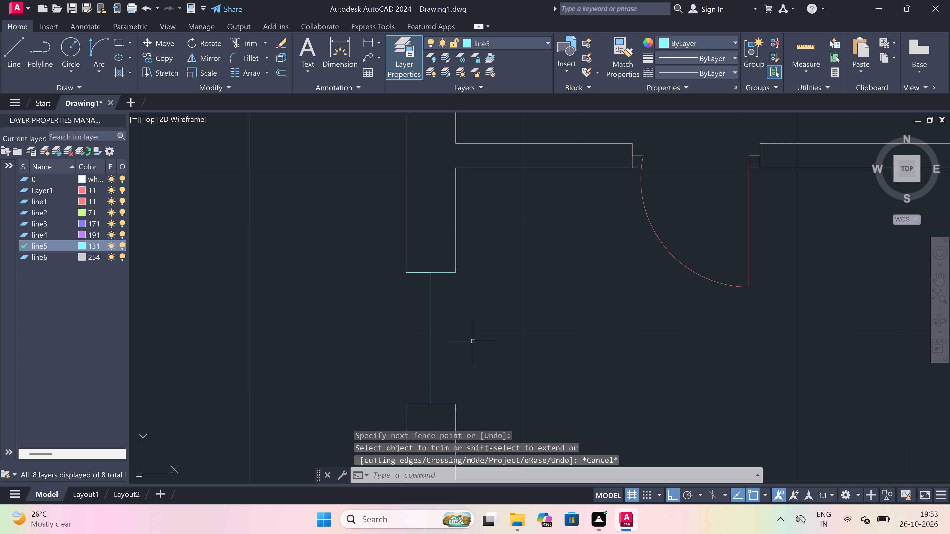
Draw the inner and outer face lines of the corner room's 2' window, joining the opening's end corners along both wall faces.
{"action": "key", "text": "l"}
{"action": "key", "text": "space"}
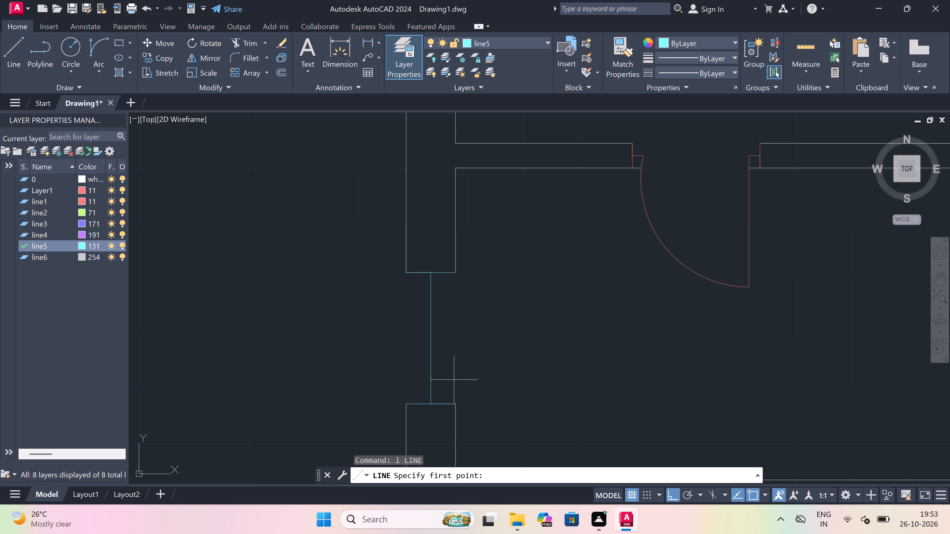
{"action": "left_click_drag", "start_coordinate": [456, 403], "coordinate": [457, 396]}
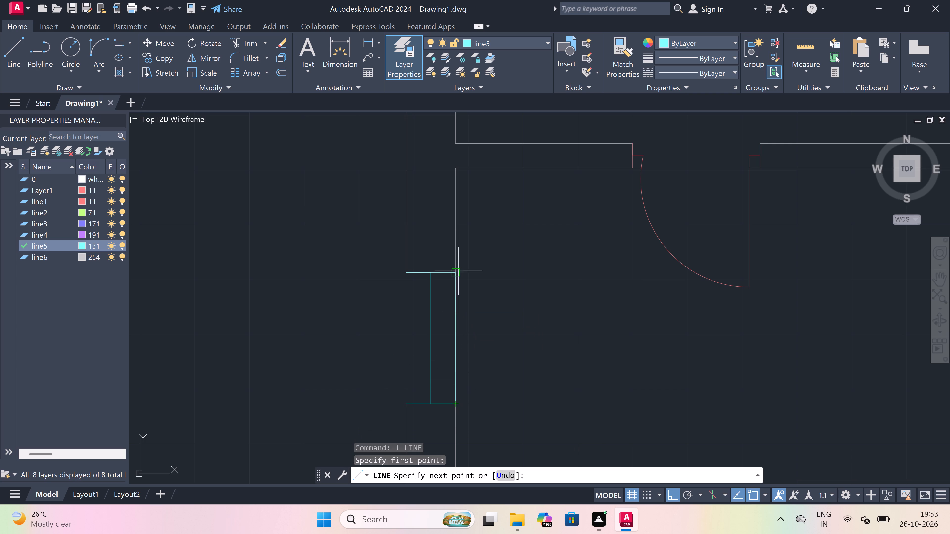
{"action": "left_click", "coordinate": [458, 273]}
{"action": "key", "text": "Escape"}
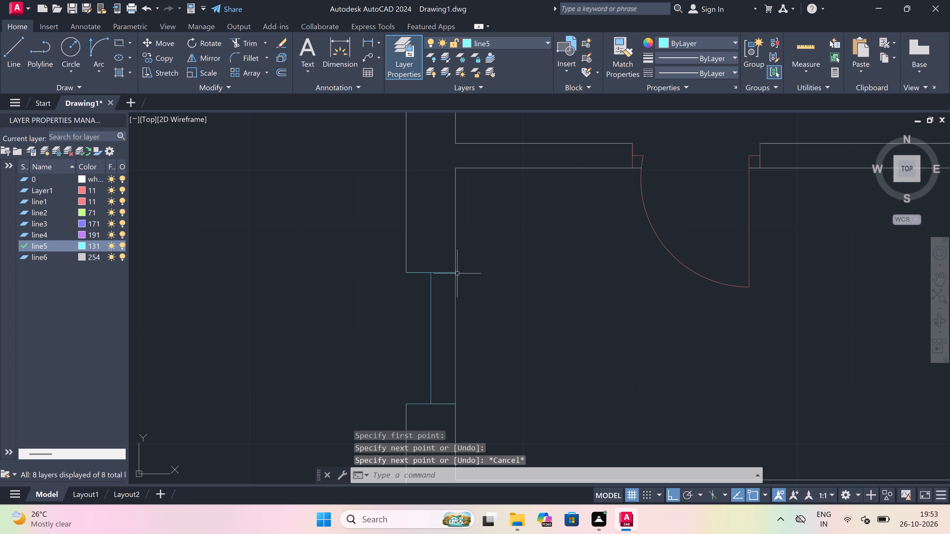
{"action": "key", "text": "space"}
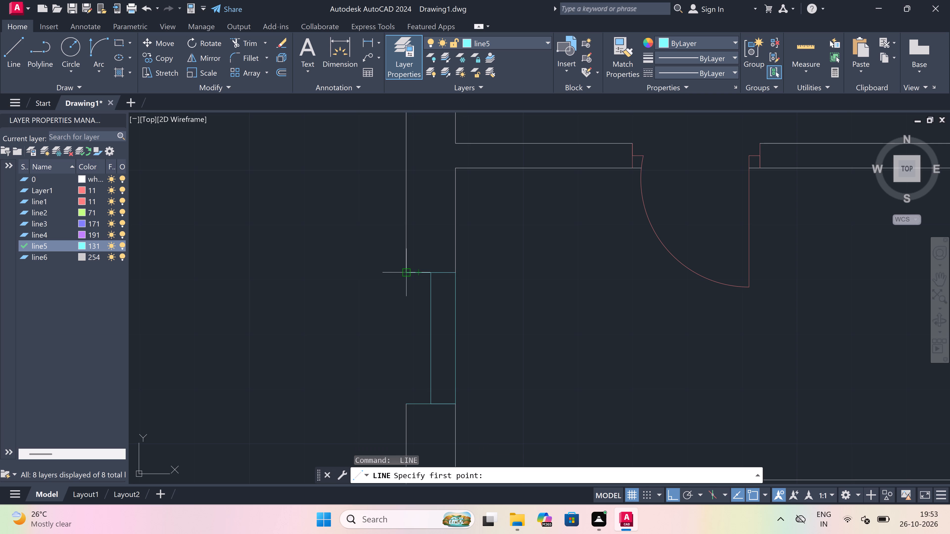
{"action": "left_click_drag", "start_coordinate": [409, 273], "coordinate": [409, 278]}
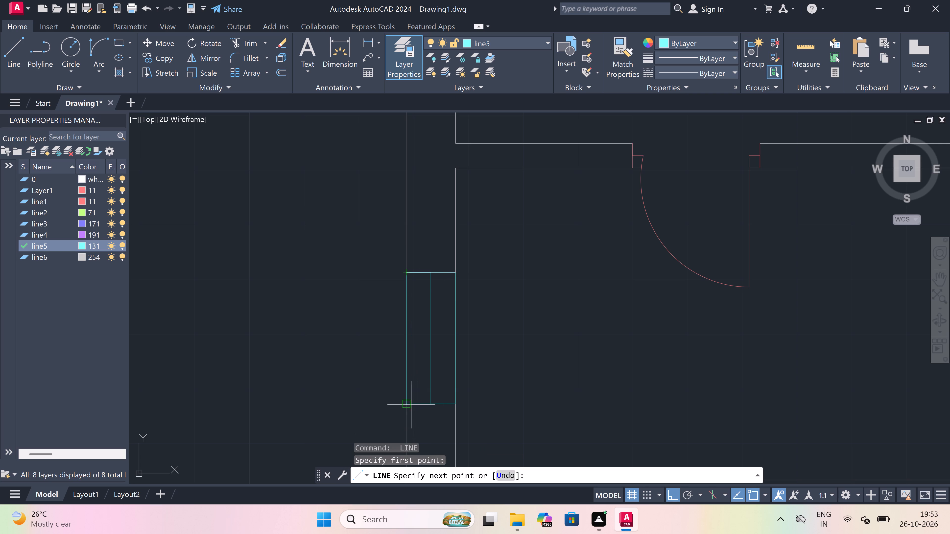
{"action": "left_click", "coordinate": [403, 405]}
{"action": "key", "text": "Escape"}
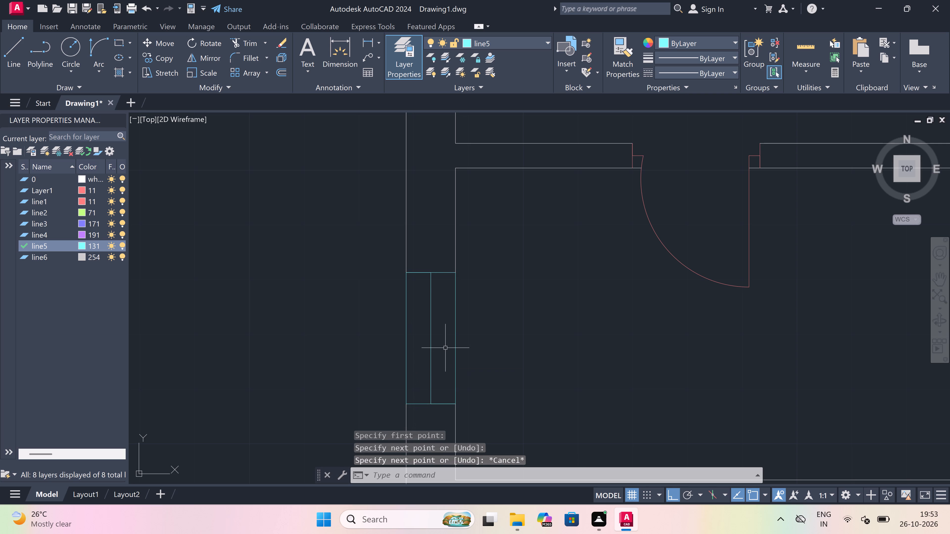
Draw connected lines across the bottom outer wall of the room beside the corner room, 2' along the wall's middle, and across its full thickness.
{"action": "scroll", "coordinate": [431, 350], "scroll_direction": "down", "scroll_amount": 3}
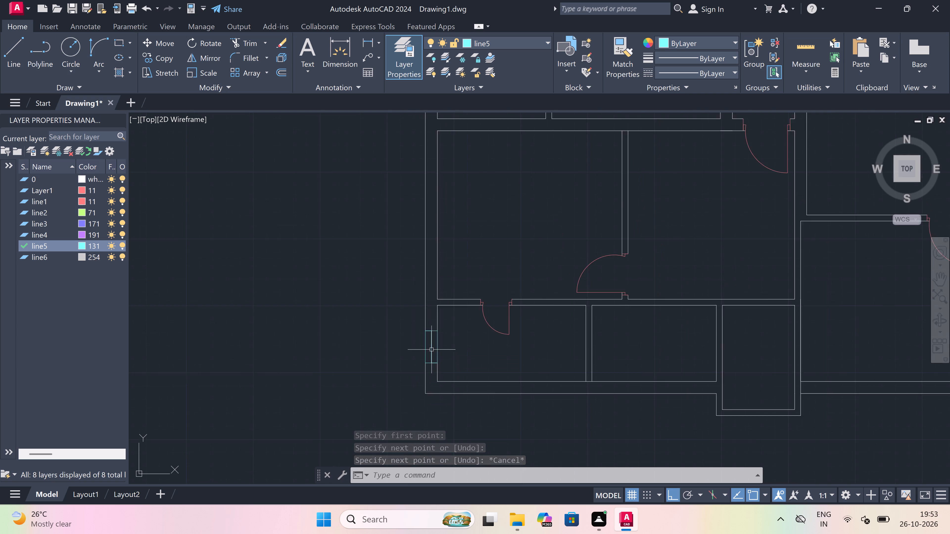
{"action": "scroll", "coordinate": [431, 350], "scroll_direction": "down", "scroll_amount": 1}
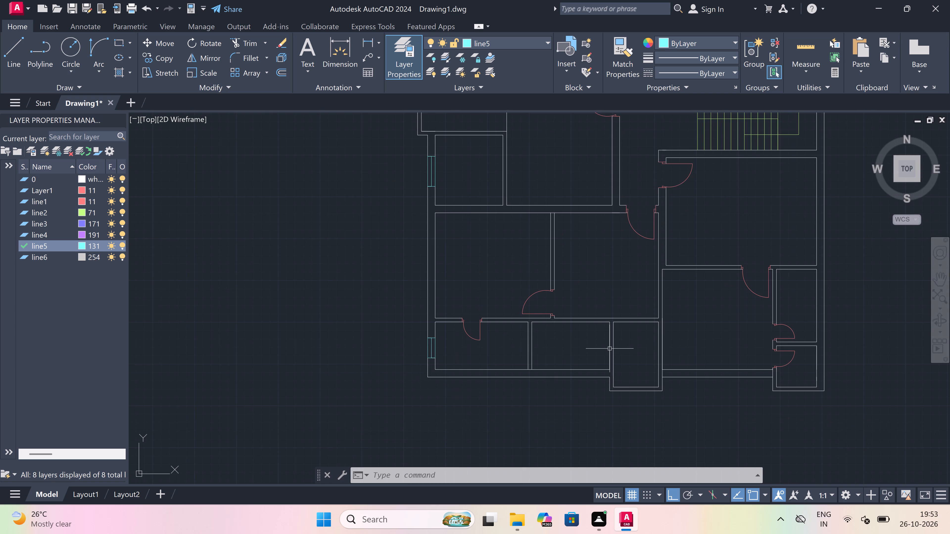
{"action": "scroll", "coordinate": [597, 343], "scroll_direction": "up", "scroll_amount": 2}
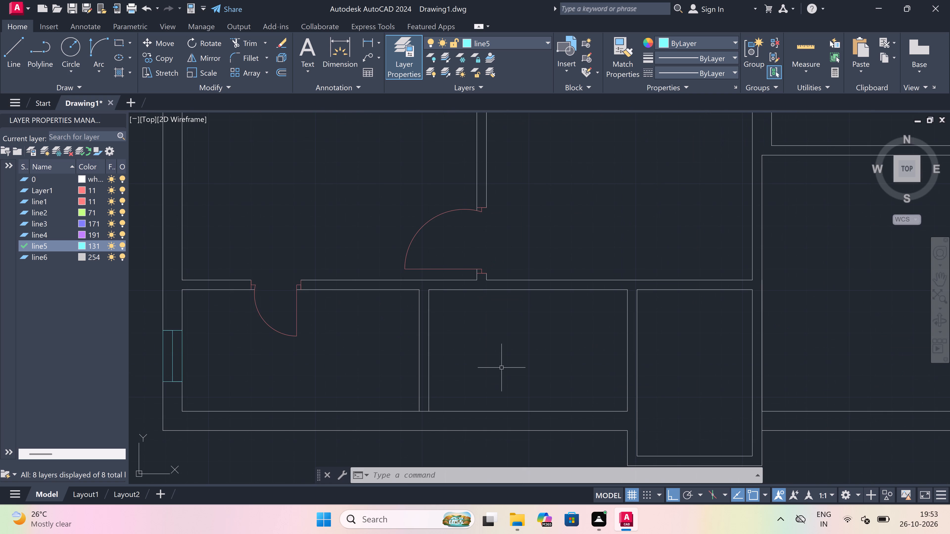
{"action": "key", "text": "space"}
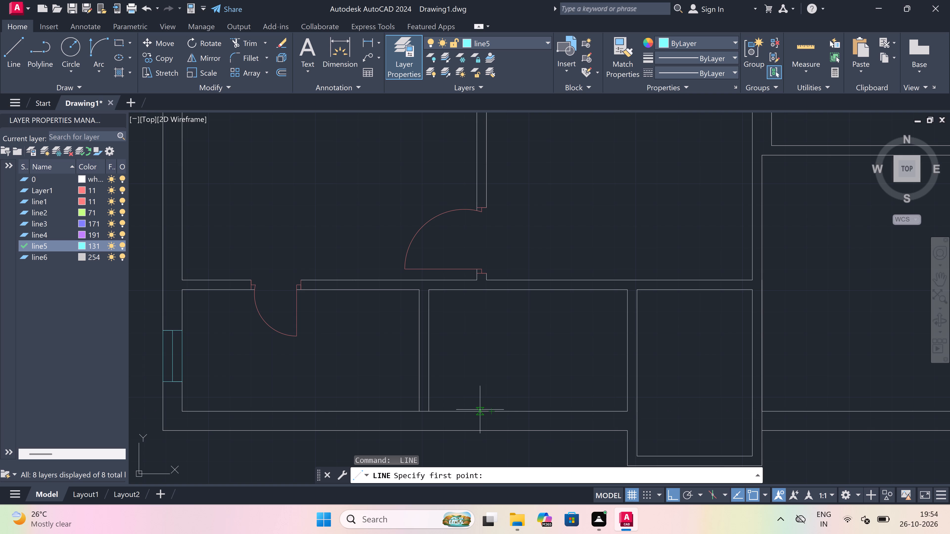
{"action": "left_click", "coordinate": [478, 411]}
{"action": "left_click", "coordinate": [478, 427]}
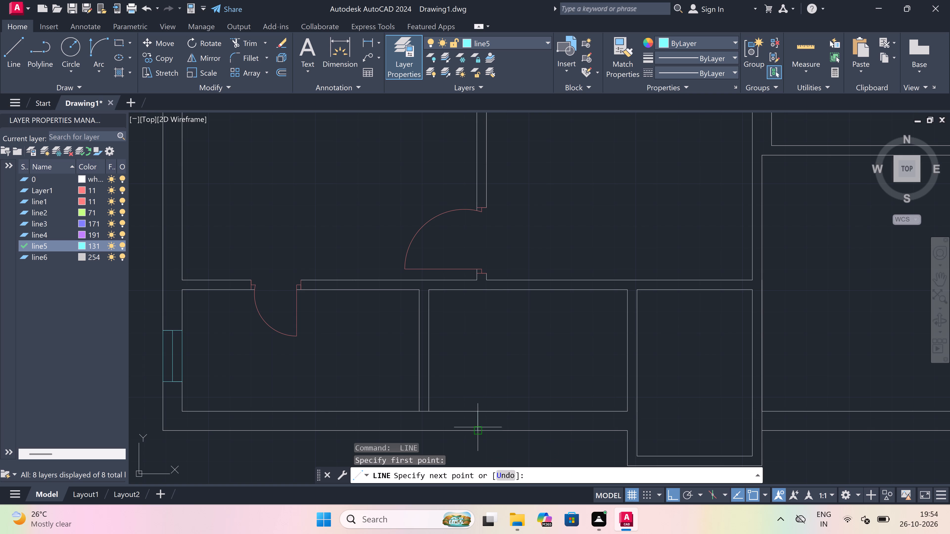
{"action": "left_click", "coordinate": [478, 419]}
{"action": "scroll", "coordinate": [536, 417], "scroll_direction": "up", "scroll_amount": 1}
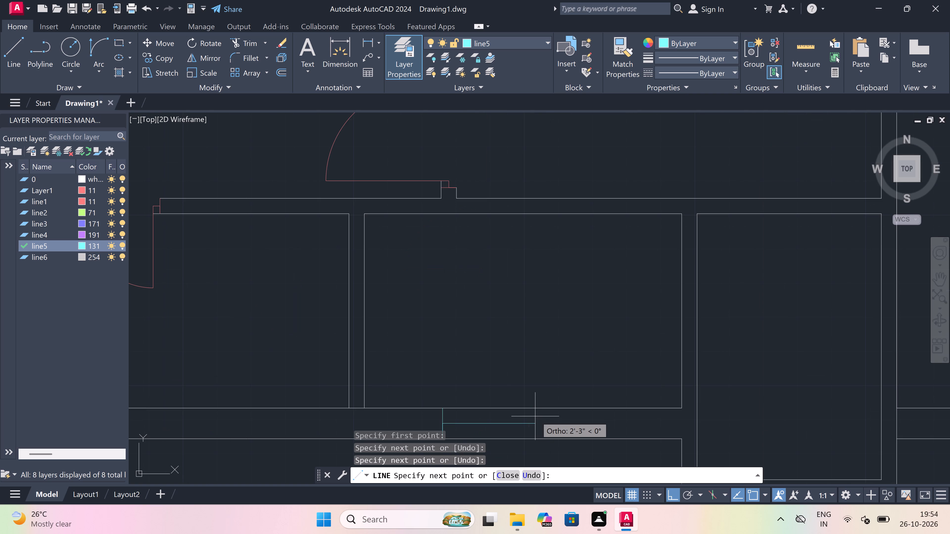
{"action": "type", "text": "2'"}
{"action": "key", "text": "space"}
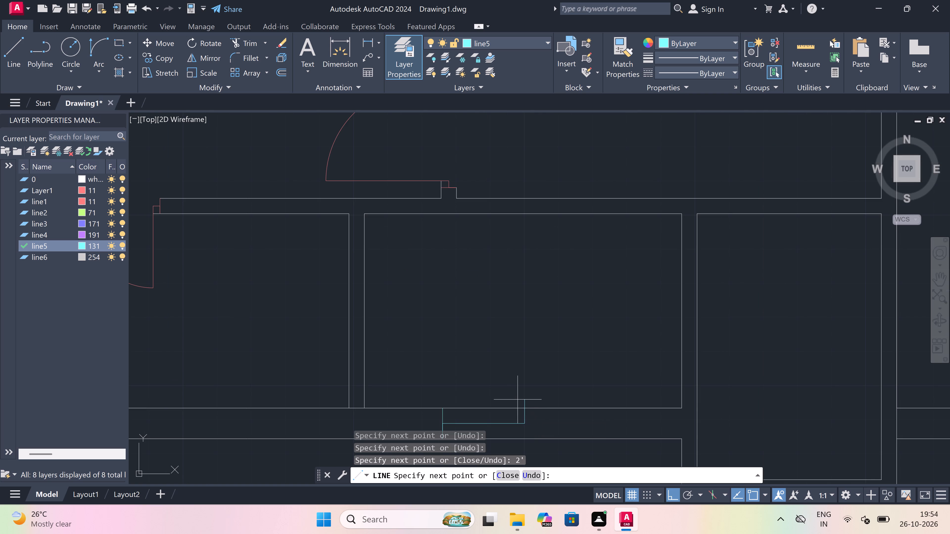
{"action": "left_click", "coordinate": [523, 409]}
{"action": "scroll", "coordinate": [523, 409], "scroll_direction": "down", "scroll_amount": 3}
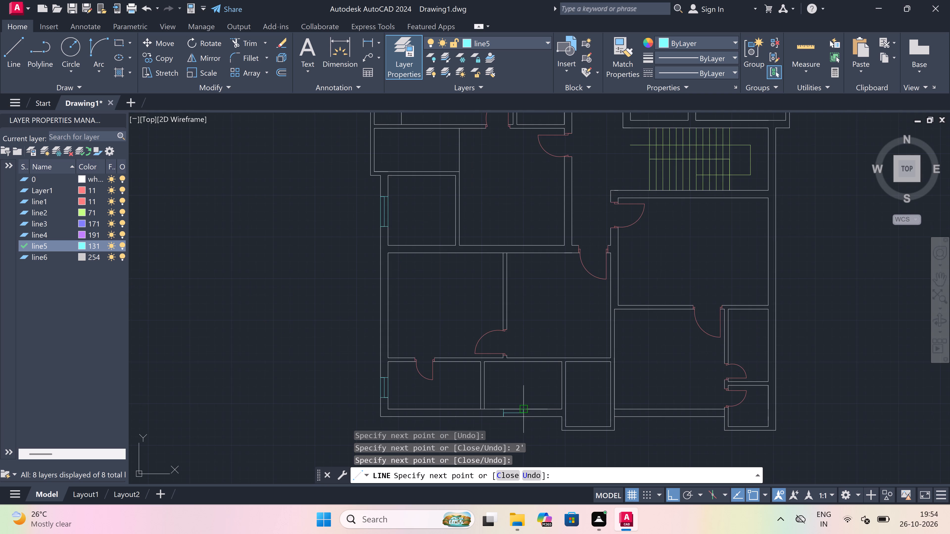
{"action": "scroll", "coordinate": [524, 412], "scroll_direction": "up", "scroll_amount": 5}
{"action": "scroll", "coordinate": [513, 373], "scroll_direction": "down", "scroll_amount": 4}
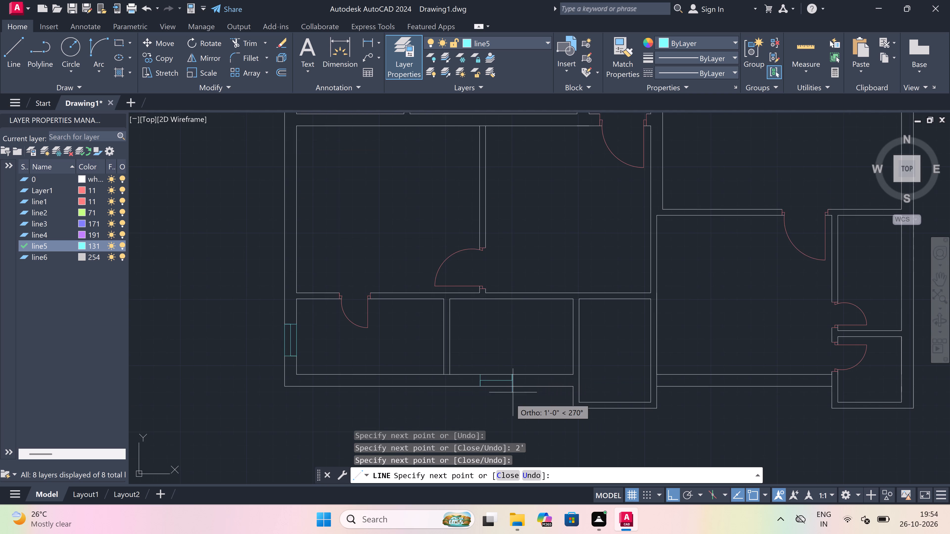
{"action": "scroll", "coordinate": [510, 398], "scroll_direction": "up", "scroll_amount": 3}
{"action": "scroll", "coordinate": [512, 337], "scroll_direction": "up", "scroll_amount": 1}
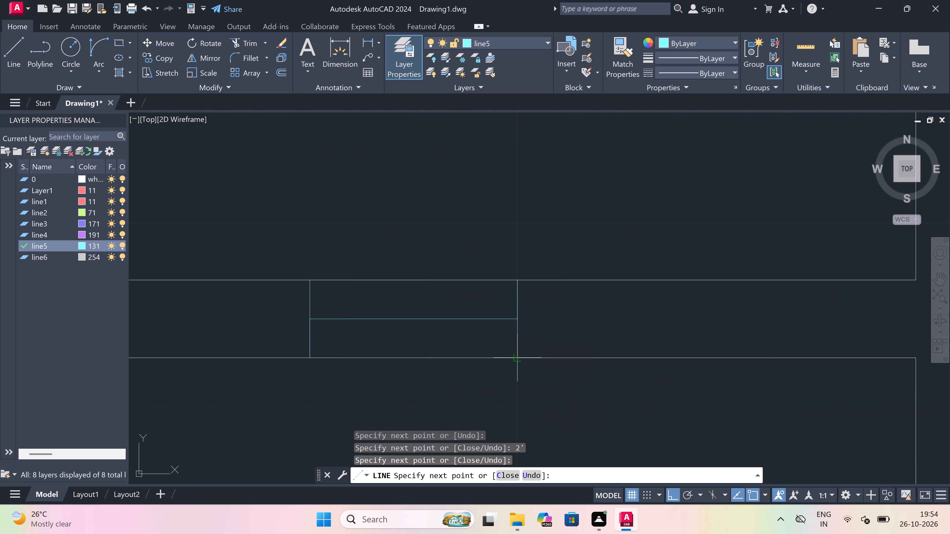
{"action": "left_click", "coordinate": [519, 357]}
{"action": "scroll", "coordinate": [543, 359], "scroll_direction": "down", "scroll_amount": 4}
{"action": "scroll", "coordinate": [517, 362], "scroll_direction": "up", "scroll_amount": 4}
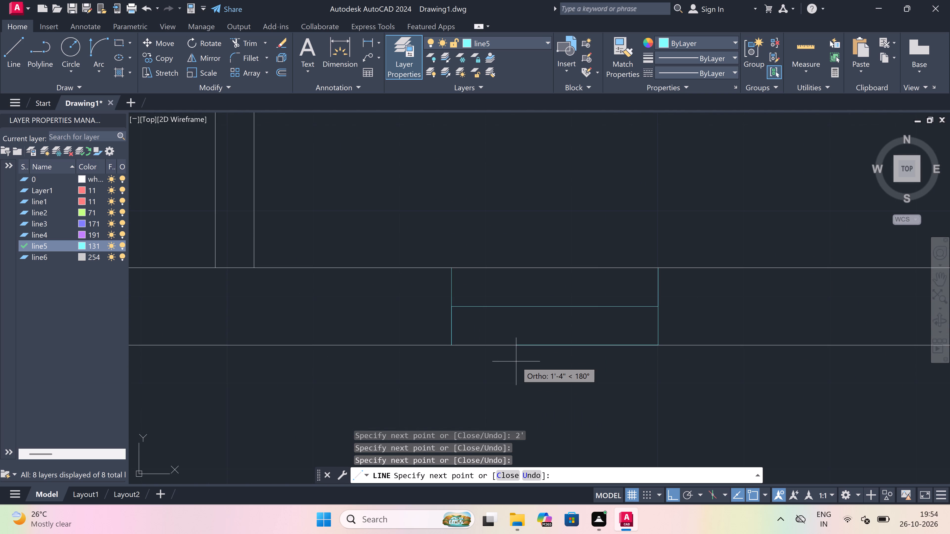
{"action": "key", "text": "Escape"}
Trim the outer and inner bottom wall lines between the two ends of the new 2' window opening.
{"action": "type", "text": "tr"}
{"action": "key", "text": "space"}
{"action": "left_click", "coordinate": [533, 343]}
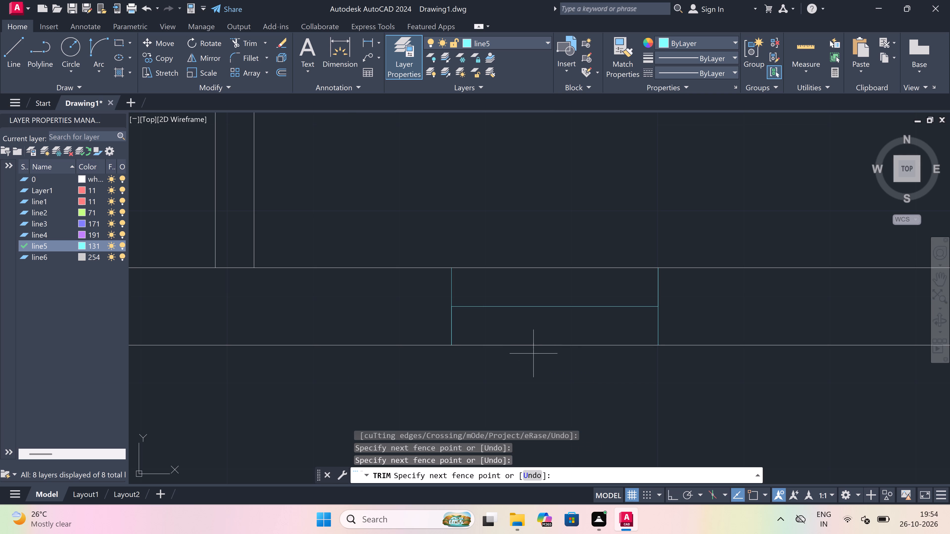
{"action": "left_click", "coordinate": [533, 354]}
{"action": "left_click_drag", "start_coordinate": [533, 293], "coordinate": [533, 290]}
{"action": "left_click", "coordinate": [541, 262]}
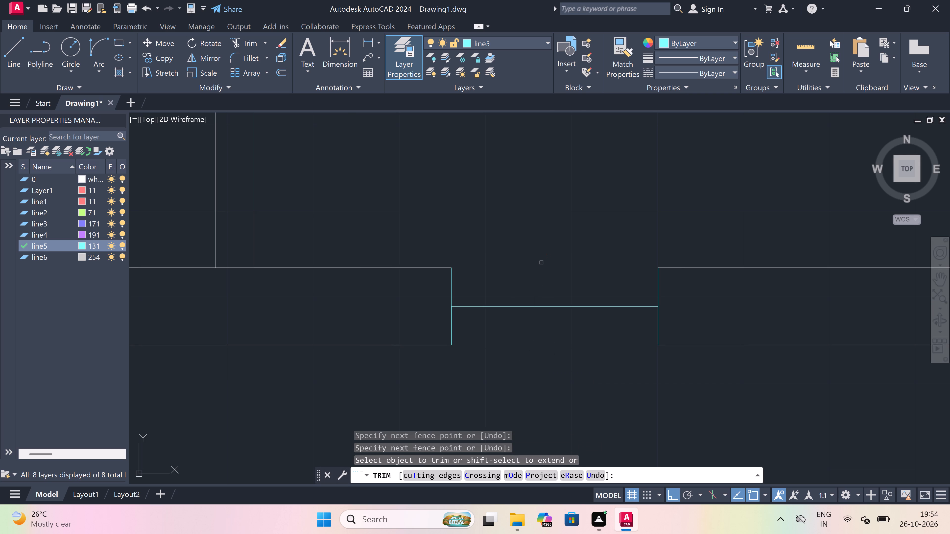
{"action": "key", "text": "Escape"}
Draw the inner and outer face lines of the bottom wall's 2' window, joining the opening's end corners along both wall faces.
{"action": "type", "text": "l"}
{"action": "key", "text": "space"}
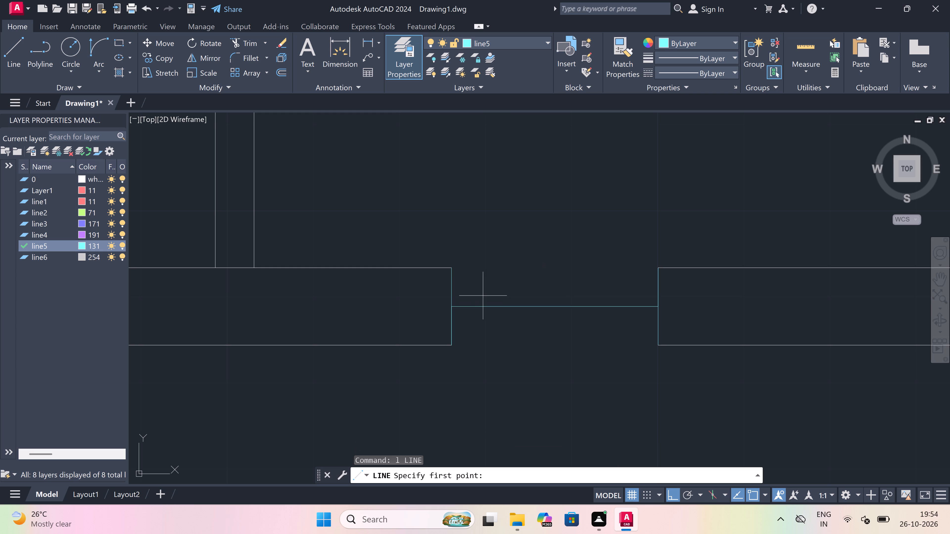
{"action": "left_click", "coordinate": [456, 271]}
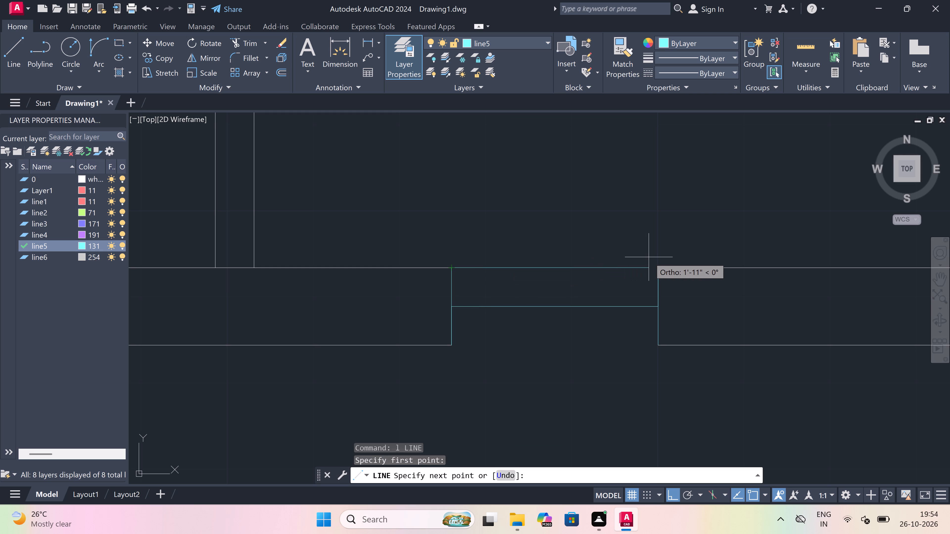
{"action": "left_click", "coordinate": [656, 264]}
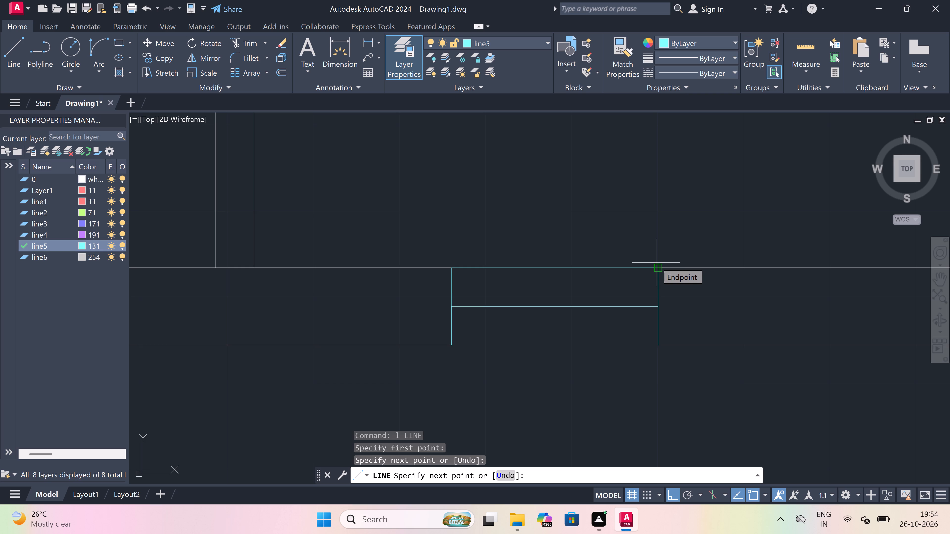
{"action": "key", "text": "Escape"}
{"action": "key", "text": "space"}
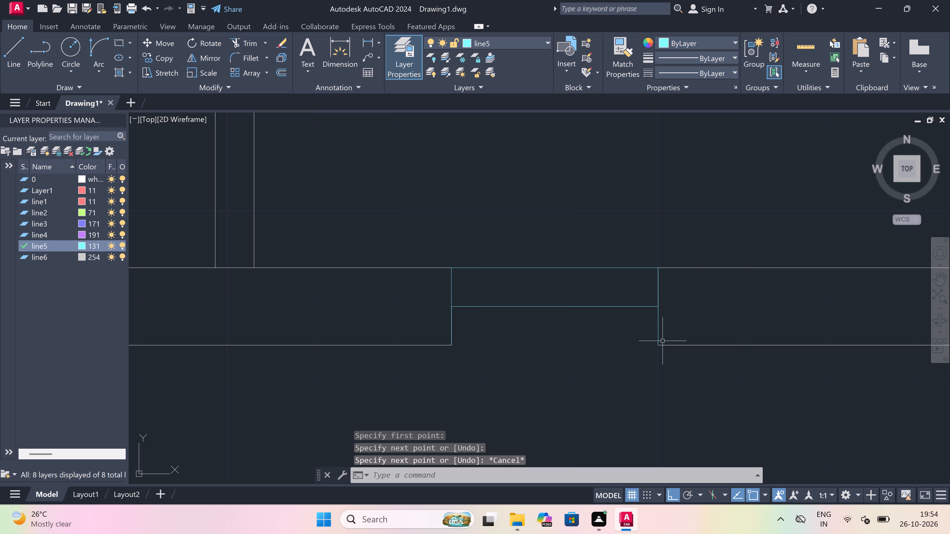
{"action": "left_click_drag", "start_coordinate": [654, 348], "coordinate": [639, 349]}
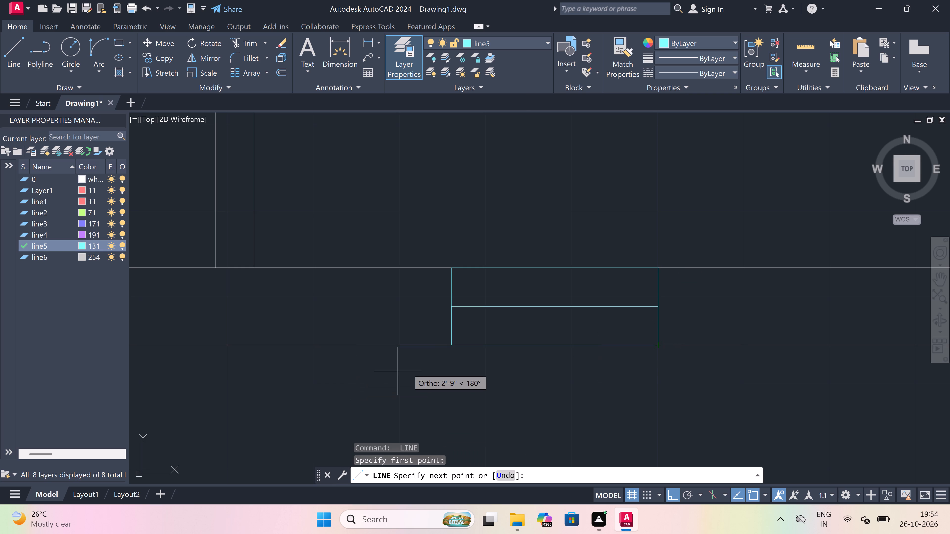
{"action": "left_click", "coordinate": [455, 348]}
{"action": "key", "text": "Escape"}
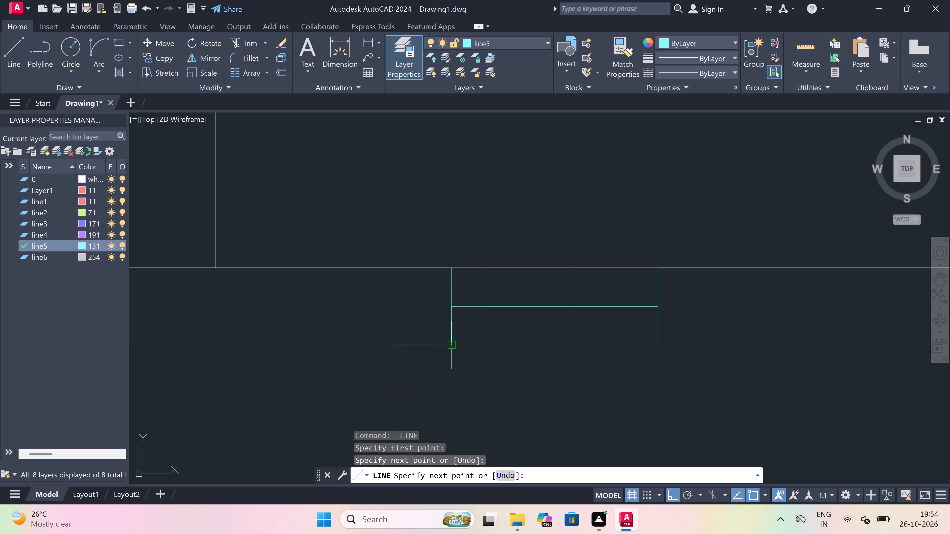
Draw connected lines across the bottom wall between the two projecting rooms, 5' along the wall's middle, and across the wall at the far end.
{"action": "scroll", "coordinate": [369, 340], "scroll_direction": "down", "scroll_amount": 4}
{"action": "key", "text": "space"}
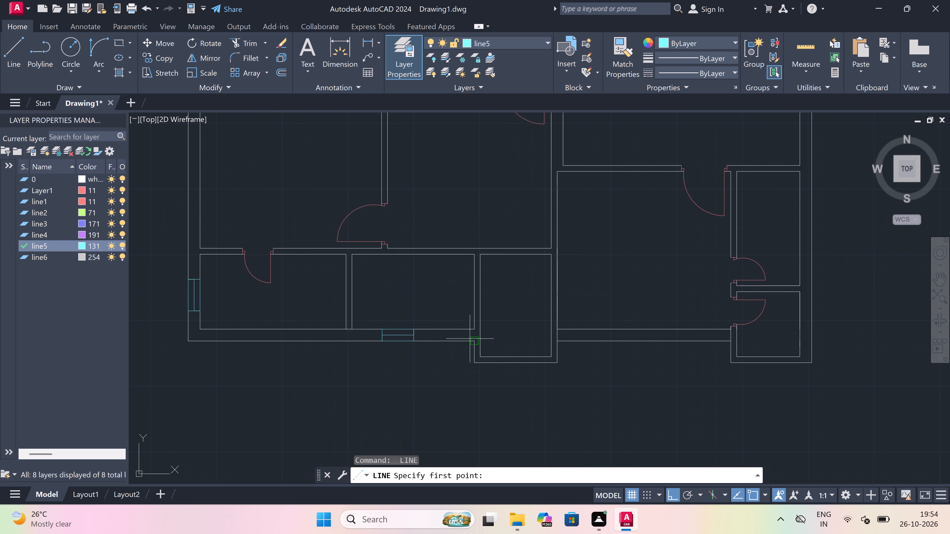
{"action": "scroll", "coordinate": [488, 343], "scroll_direction": "up", "scroll_amount": 1}
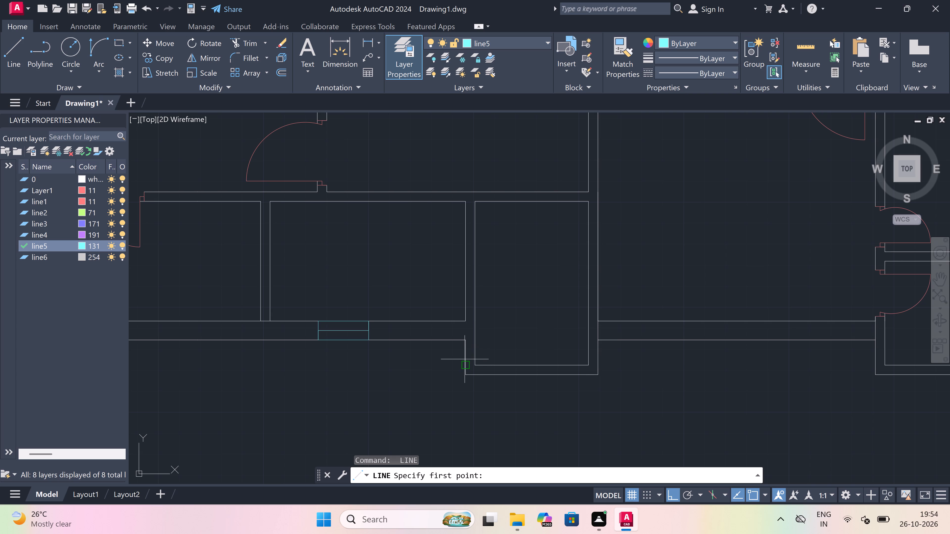
{"action": "scroll", "coordinate": [465, 359], "scroll_direction": "down", "scroll_amount": 2}
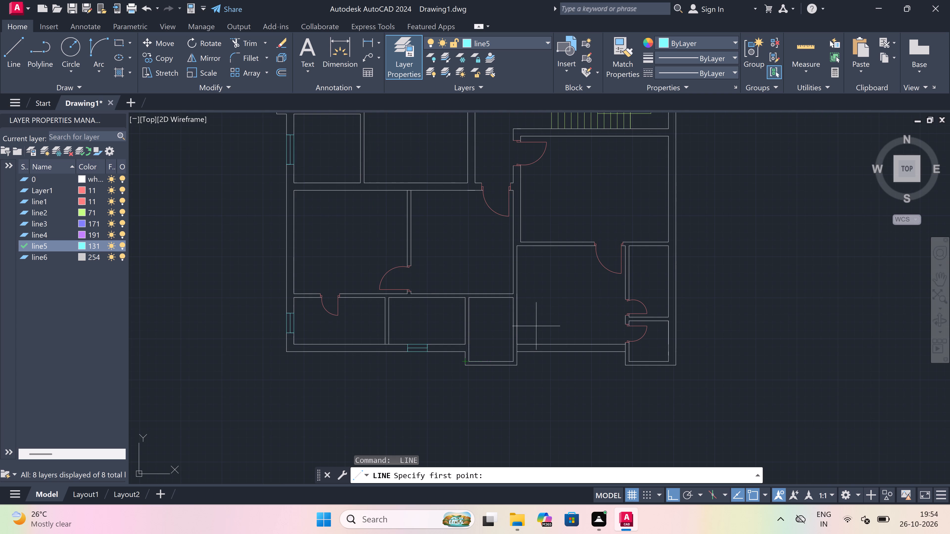
{"action": "scroll", "coordinate": [567, 337], "scroll_direction": "up", "scroll_amount": 2}
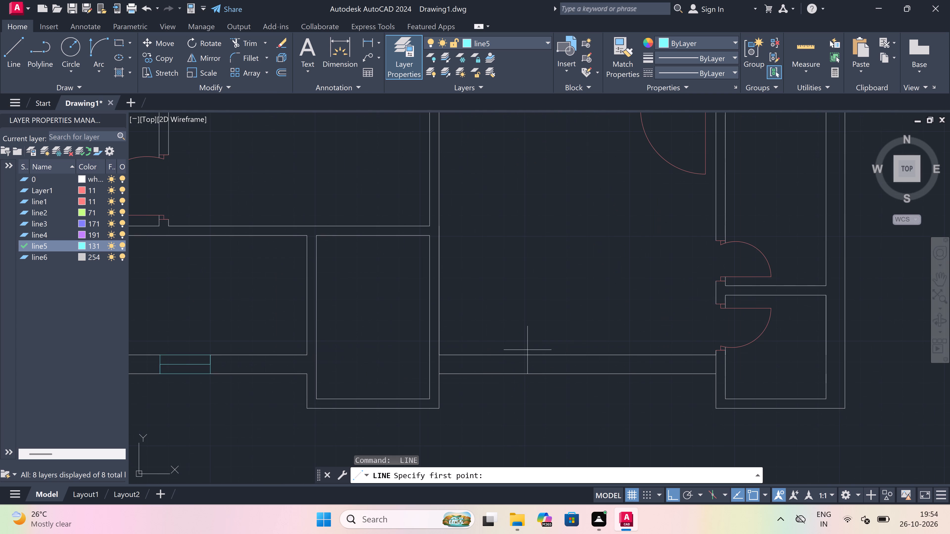
{"action": "left_click", "coordinate": [495, 355]}
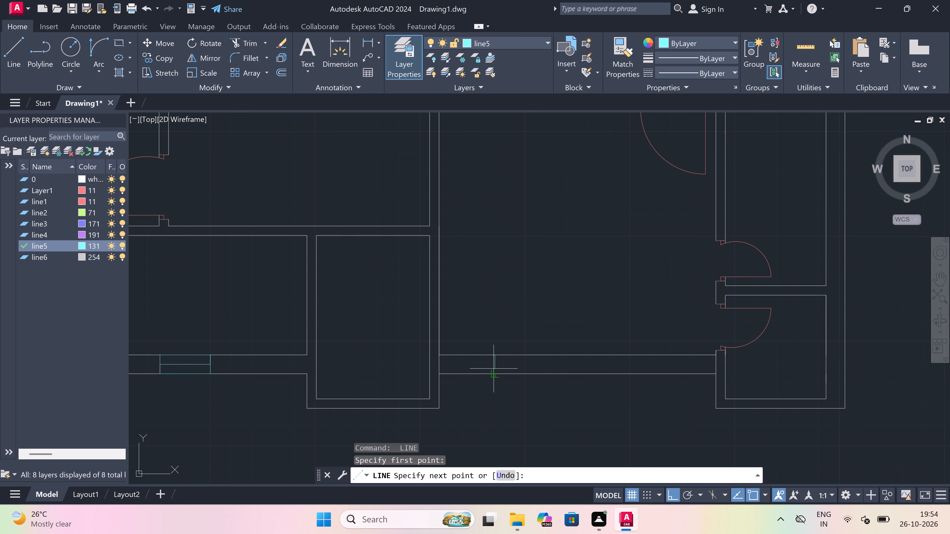
{"action": "left_click", "coordinate": [494, 369]}
{"action": "left_click", "coordinate": [494, 360]}
{"action": "scroll", "coordinate": [513, 362], "scroll_direction": "up", "scroll_amount": 2}
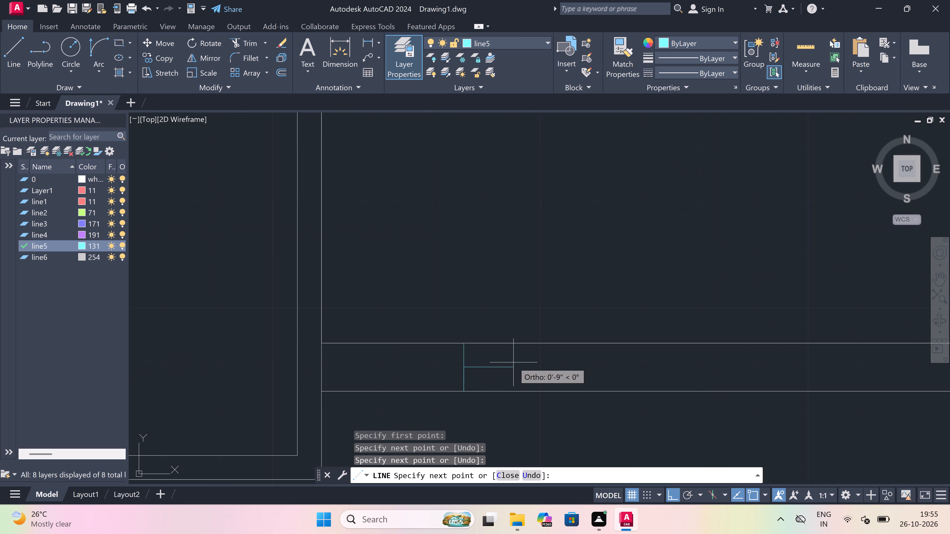
{"action": "type", "text": "5'"}
{"action": "key", "text": "space"}
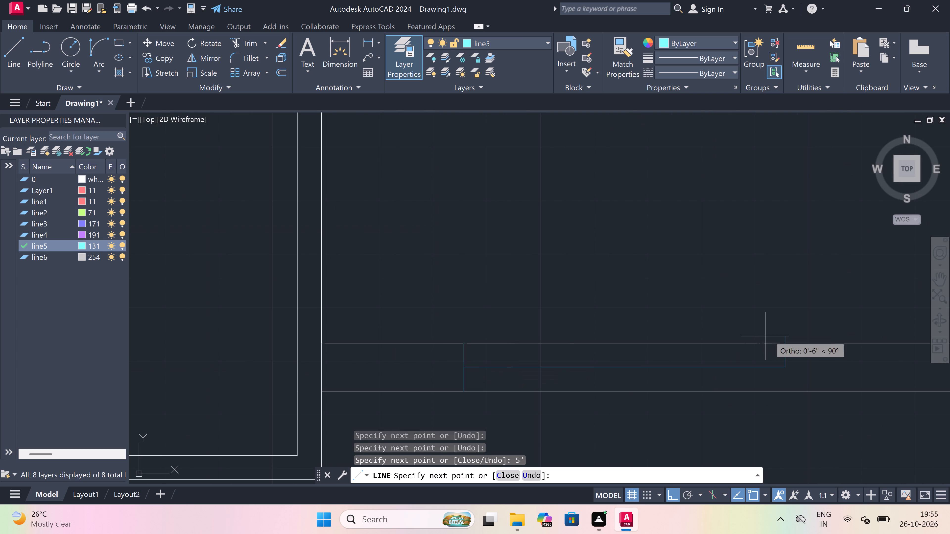
{"action": "left_click", "coordinate": [784, 335]}
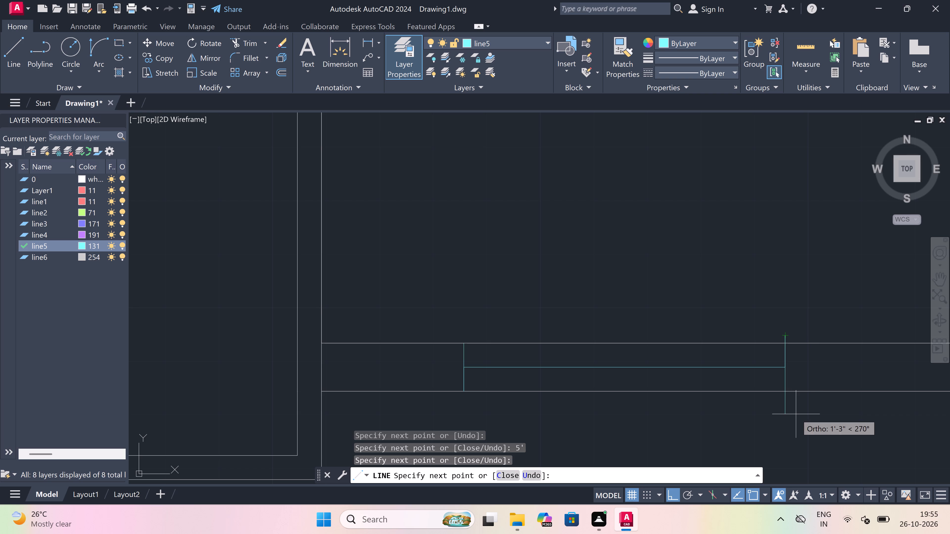
{"action": "left_click", "coordinate": [782, 394]}
{"action": "key", "text": "Escape"}
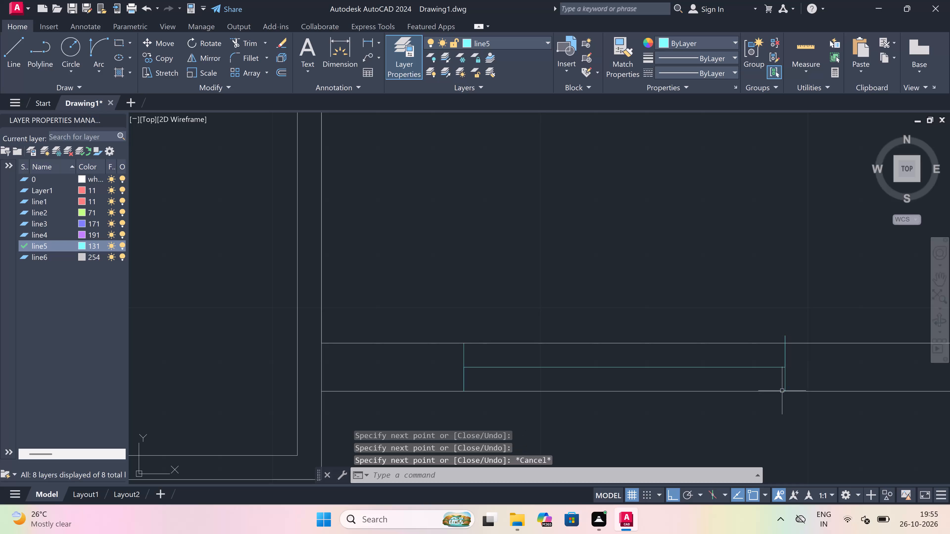
Trim the 5' window's end line projecting past the inner wall face, and both wall lines between the opening's two ends.
{"action": "type", "text": "tr"}
{"action": "key", "text": "space"}
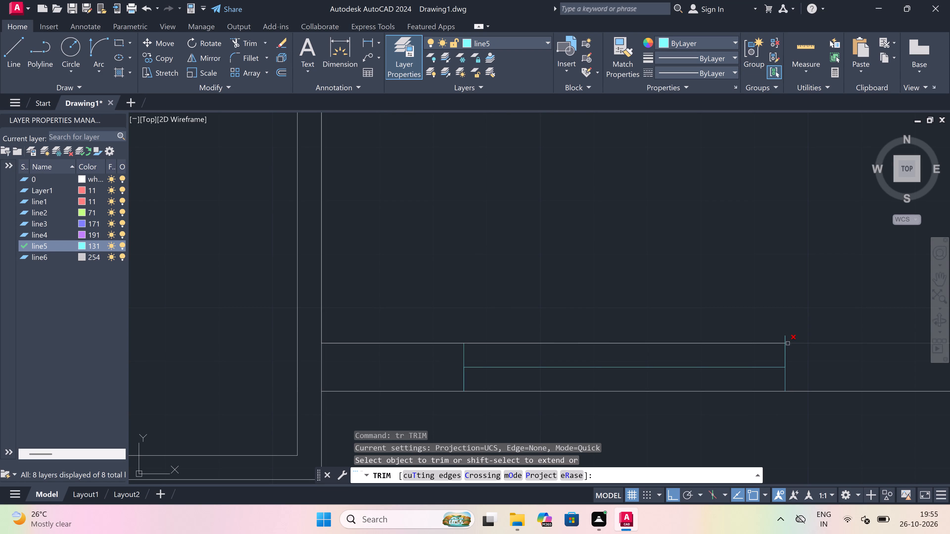
{"action": "left_click", "coordinate": [786, 339]}
{"action": "double_click", "coordinate": [786, 338]}
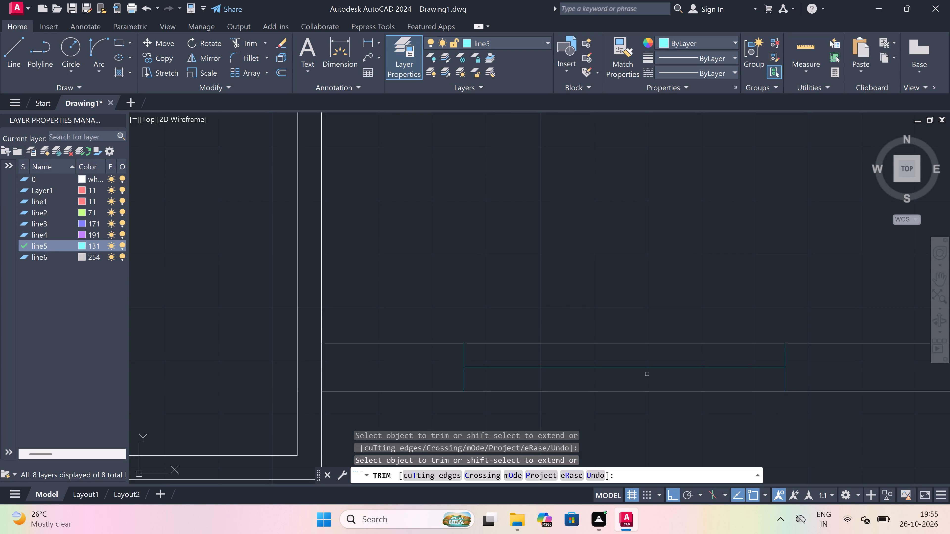
{"action": "left_click_drag", "start_coordinate": [639, 348], "coordinate": [639, 345]}
{"action": "left_click", "coordinate": [633, 321]}
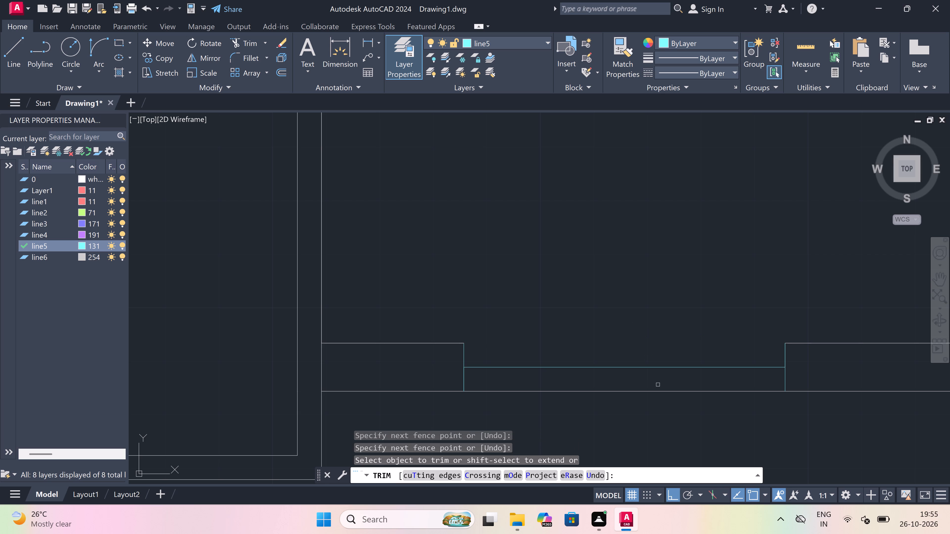
{"action": "left_click", "coordinate": [644, 377]}
{"action": "left_click", "coordinate": [644, 437]}
{"action": "key", "text": "Escape"}
Draw the inner and outer face lines of the bottom wall's 5' window, joining the opening's end corners along both wall faces.
{"action": "key", "text": "l"}
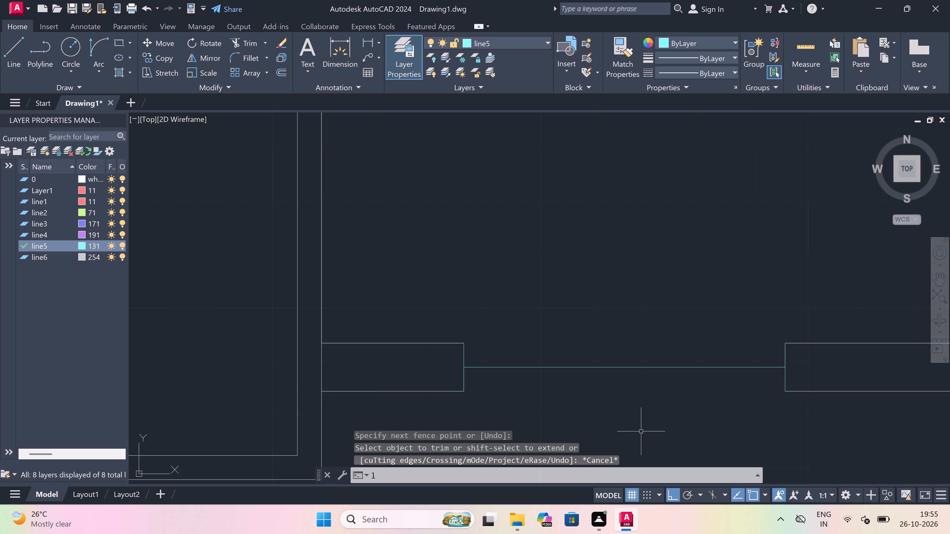
{"action": "key", "text": "space"}
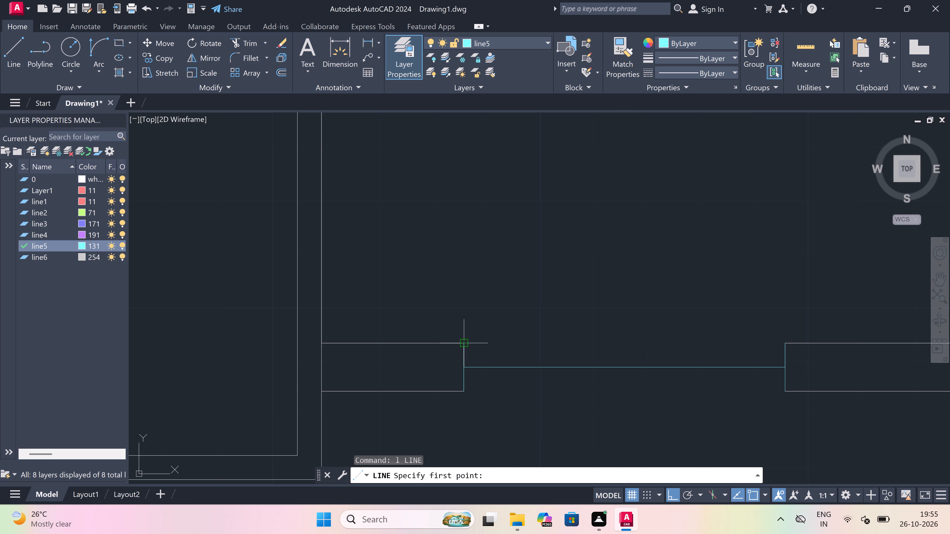
{"action": "left_click_drag", "start_coordinate": [467, 340], "coordinate": [479, 340]}
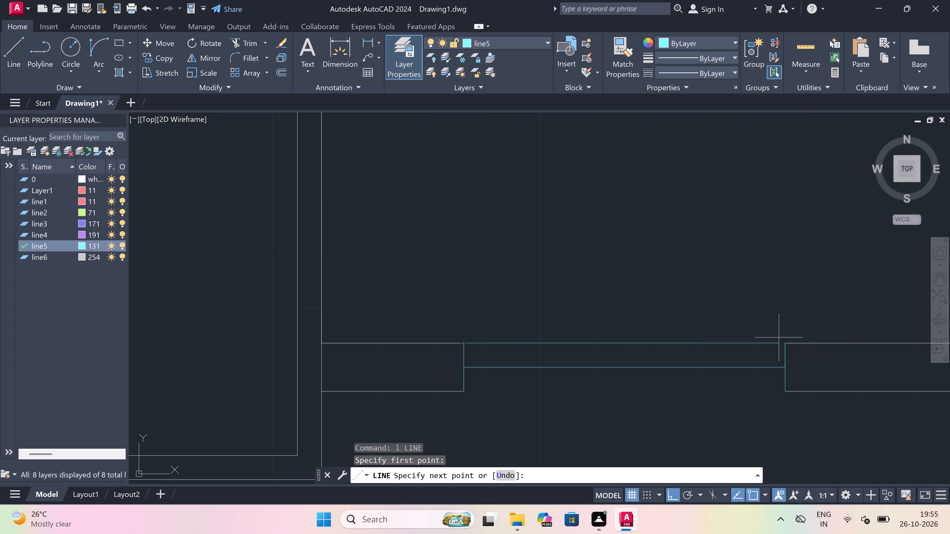
{"action": "left_click", "coordinate": [782, 341]}
{"action": "key", "text": "Escape"}
{"action": "key", "text": "space"}
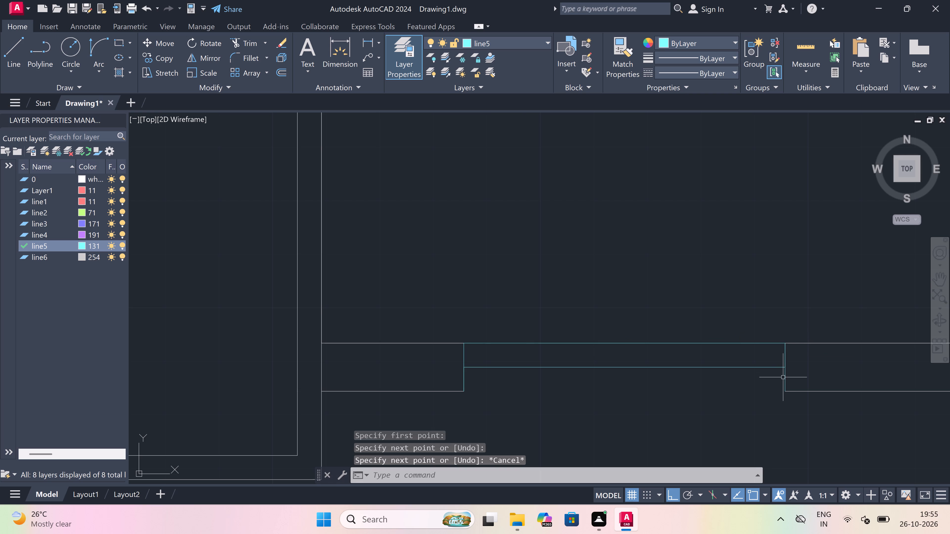
{"action": "left_click_drag", "start_coordinate": [786, 390], "coordinate": [773, 389]}
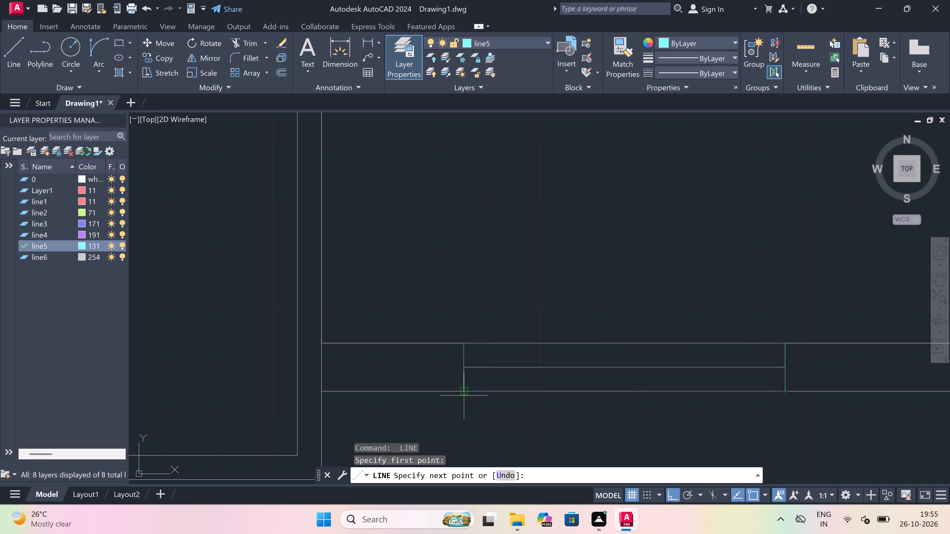
{"action": "left_click", "coordinate": [463, 392]}
{"action": "key", "text": "Escape"}
Draw connected lines across the right outer wall of the bottom-right corner room, 2' down the wall's middle, and across the wall at the lower end.
{"action": "scroll", "coordinate": [428, 337], "scroll_direction": "down", "scroll_amount": 3}
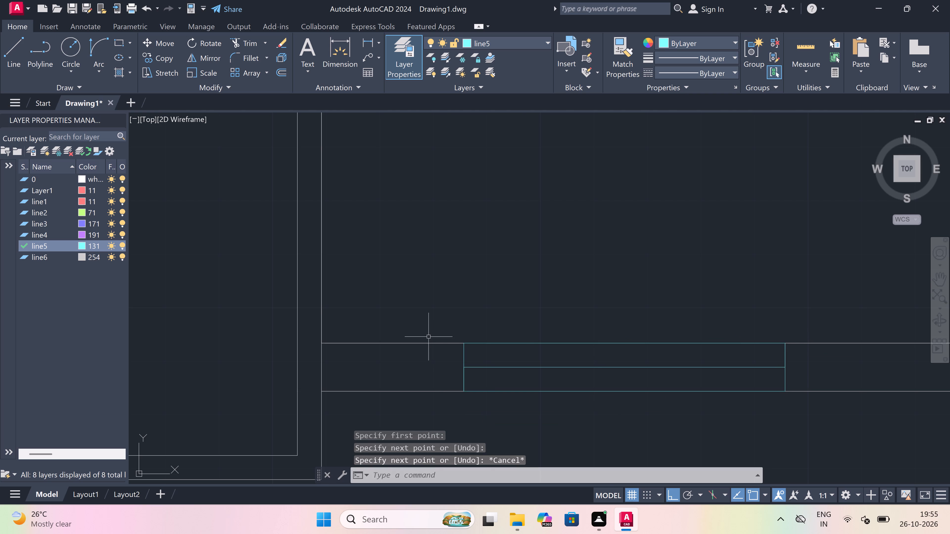
{"action": "scroll", "coordinate": [428, 337], "scroll_direction": "down", "scroll_amount": 2}
{"action": "key", "text": "space"}
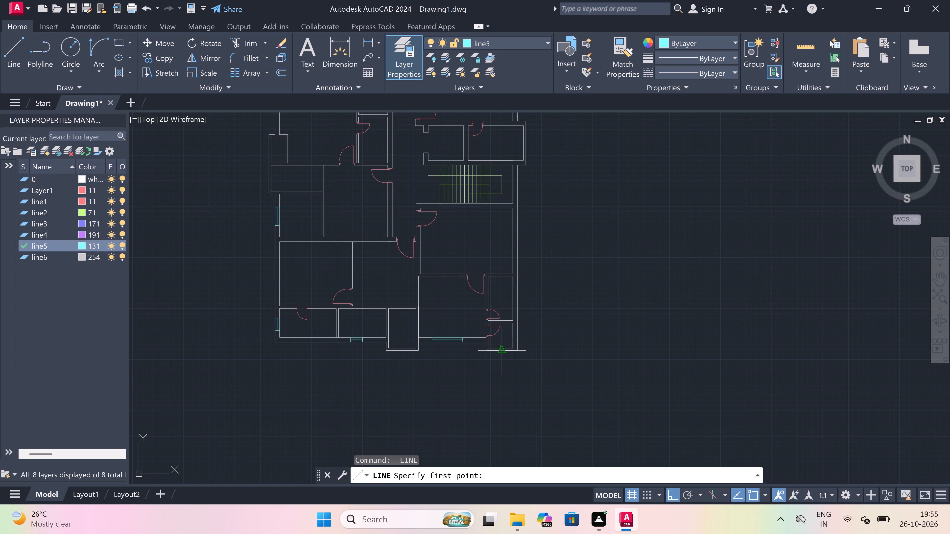
{"action": "scroll", "coordinate": [505, 348], "scroll_direction": "up", "scroll_amount": 3}
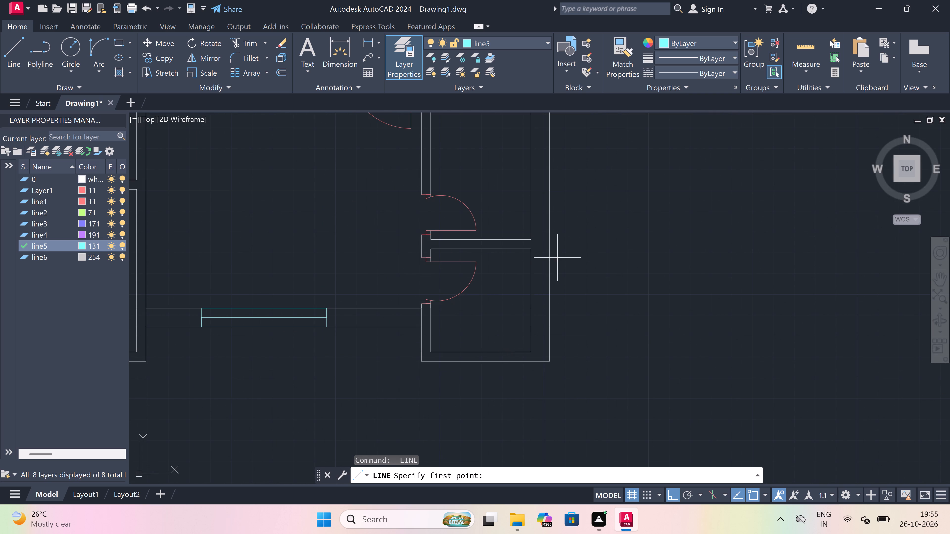
{"action": "scroll", "coordinate": [535, 264], "scroll_direction": "up", "scroll_amount": 1}
{"action": "left_click_drag", "start_coordinate": [530, 263], "coordinate": [533, 263]}
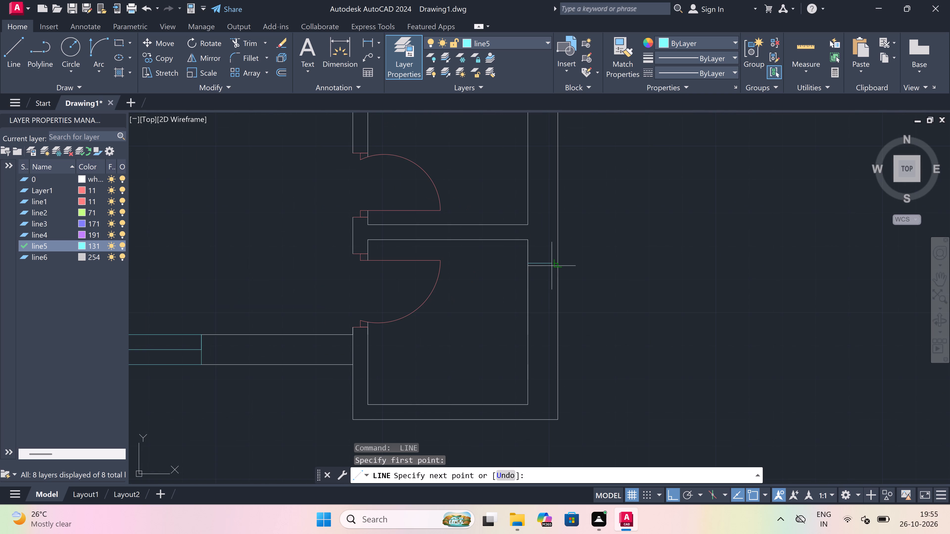
{"action": "left_click", "coordinate": [552, 266]}
{"action": "left_click", "coordinate": [545, 265]}
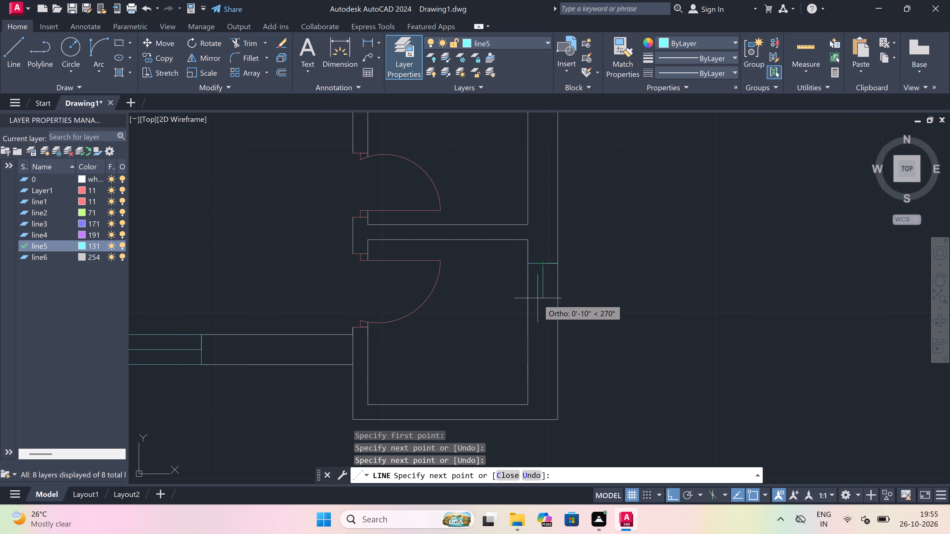
{"action": "key", "text": "2"}
{"action": "type", "text": "'"}
{"action": "key", "text": "space"}
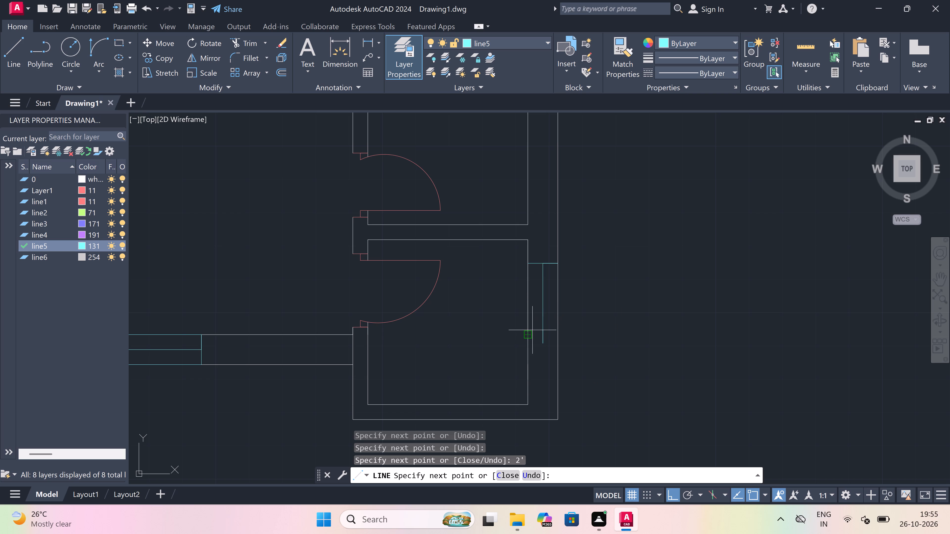
{"action": "left_click", "coordinate": [529, 340]}
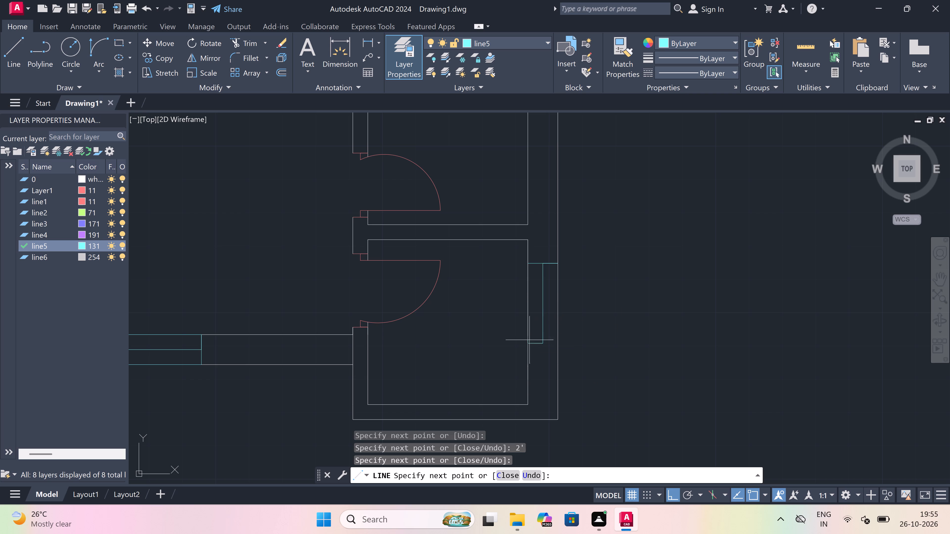
{"action": "left_click", "coordinate": [556, 339]}
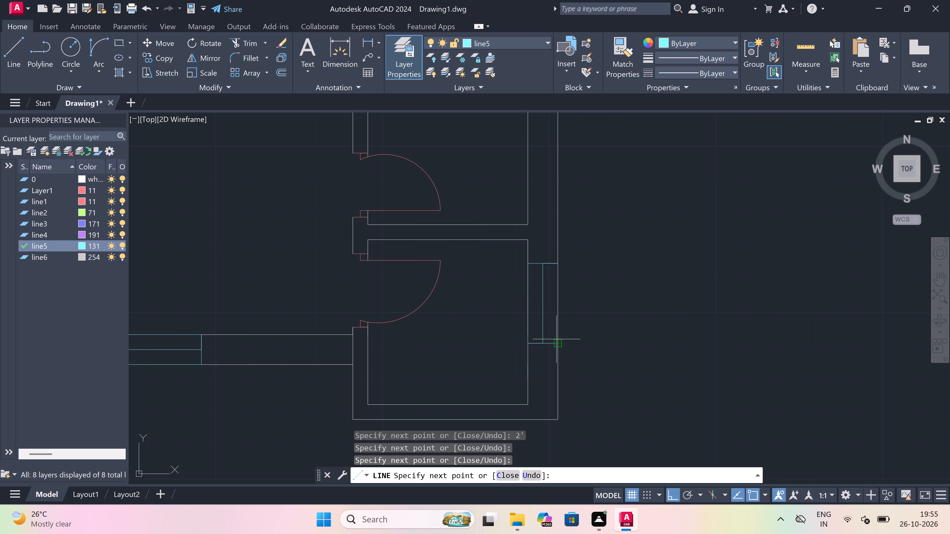
{"action": "key", "text": "Escape"}
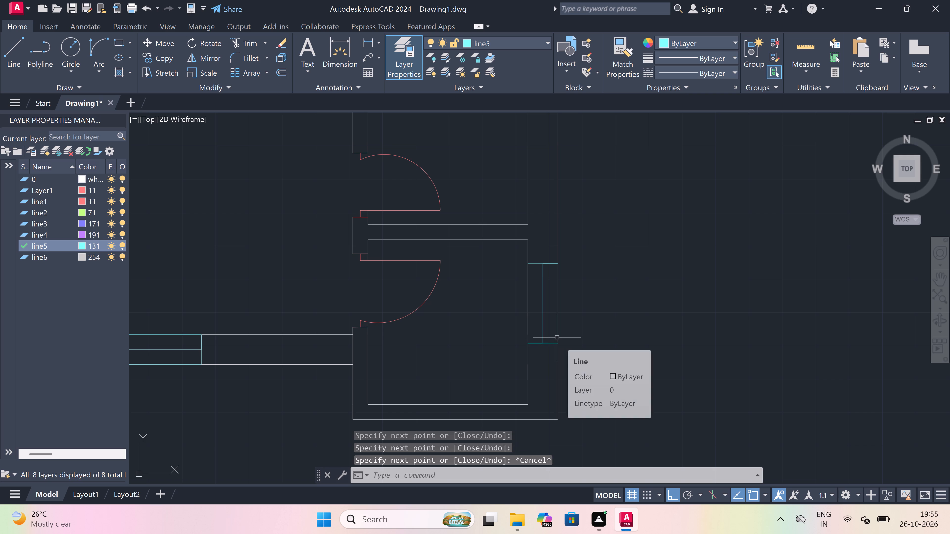
Trim the outer and inner wall lines between the two ends of the corner room's new 2' window opening.
{"action": "type", "text": "tr"}
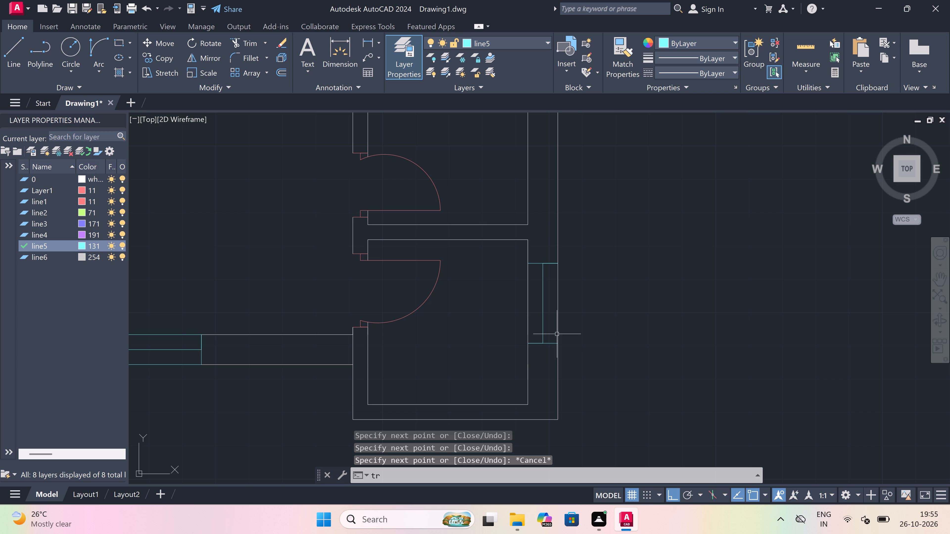
{"action": "key", "text": "space"}
{"action": "left_click", "coordinate": [557, 326]}
{"action": "left_click", "coordinate": [532, 312]}
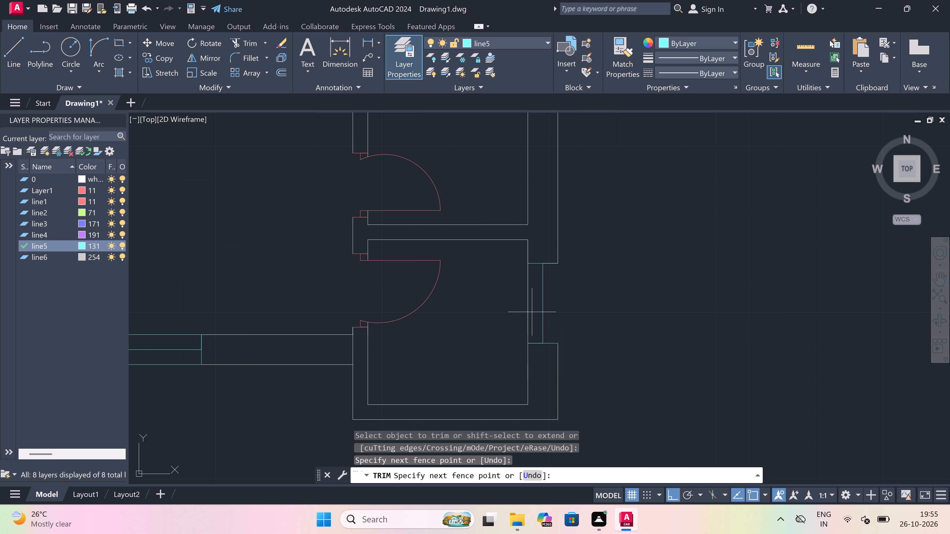
{"action": "left_click", "coordinate": [477, 315]}
{"action": "key", "text": "Escape"}
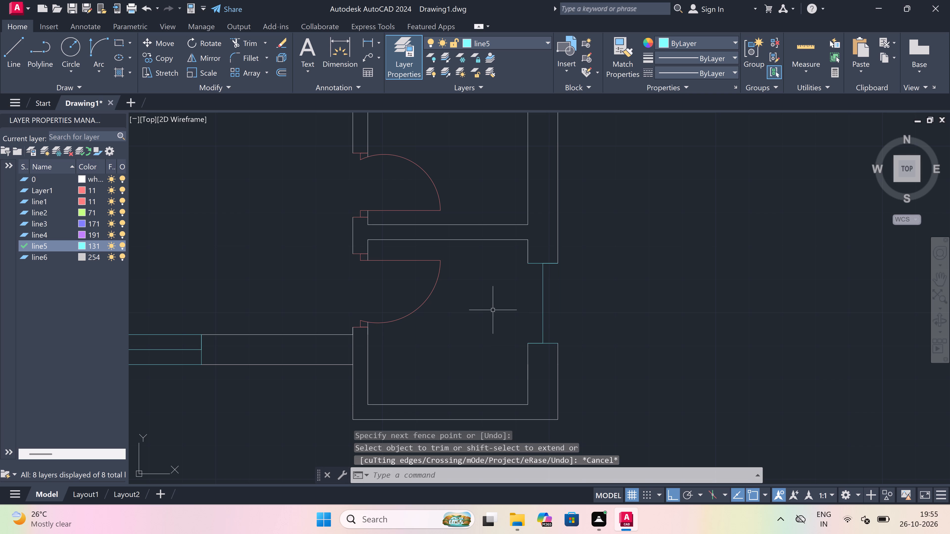
Draw the inner and outer face lines of the corner room's 2' window, joining the opening's end corners along both wall faces.
{"action": "type", "text": "l"}
{"action": "key", "text": "space"}
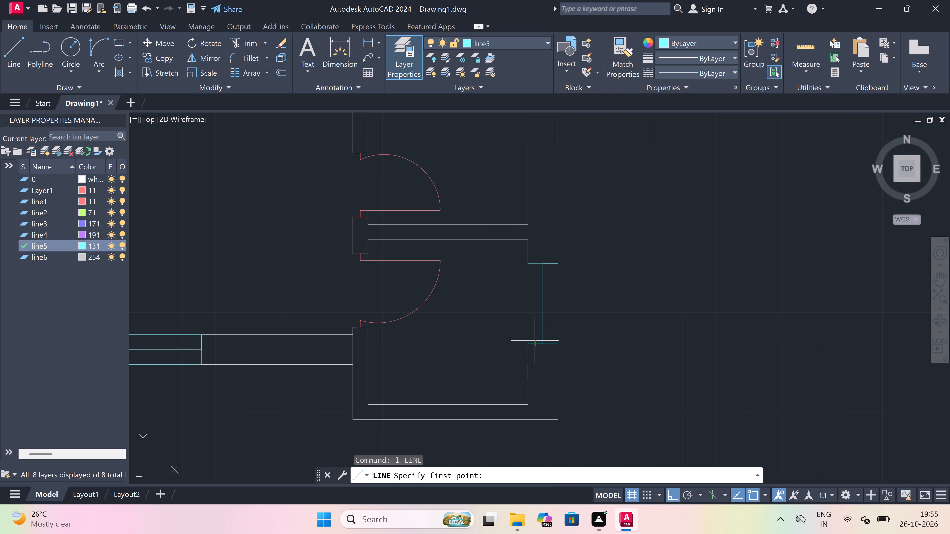
{"action": "left_click_drag", "start_coordinate": [529, 341], "coordinate": [529, 332]}
{"action": "left_click", "coordinate": [529, 262]}
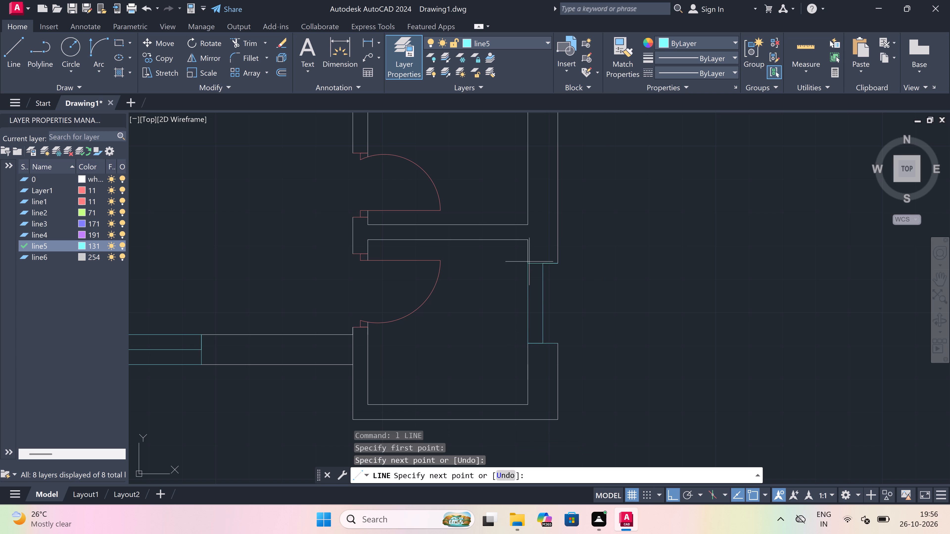
{"action": "key", "text": "Escape"}
{"action": "key", "text": "space"}
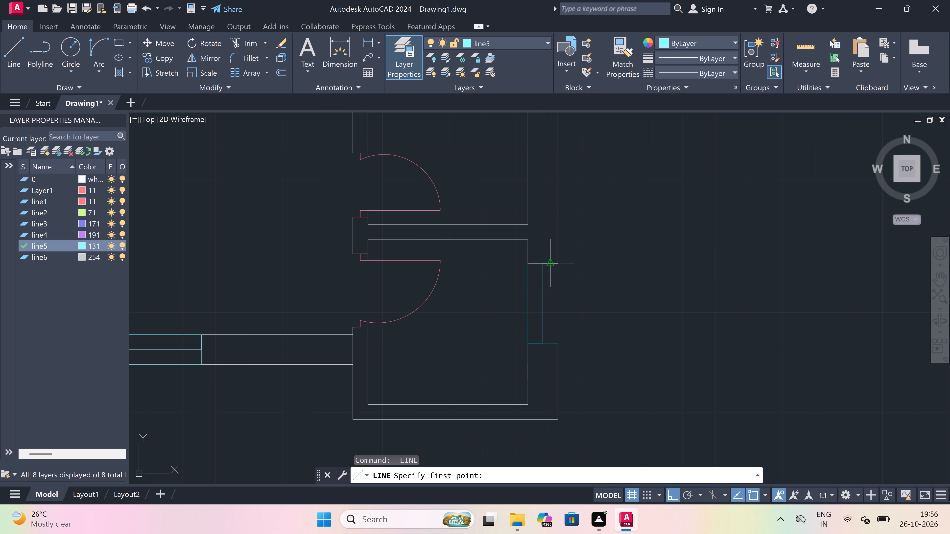
{"action": "left_click", "coordinate": [562, 264]}
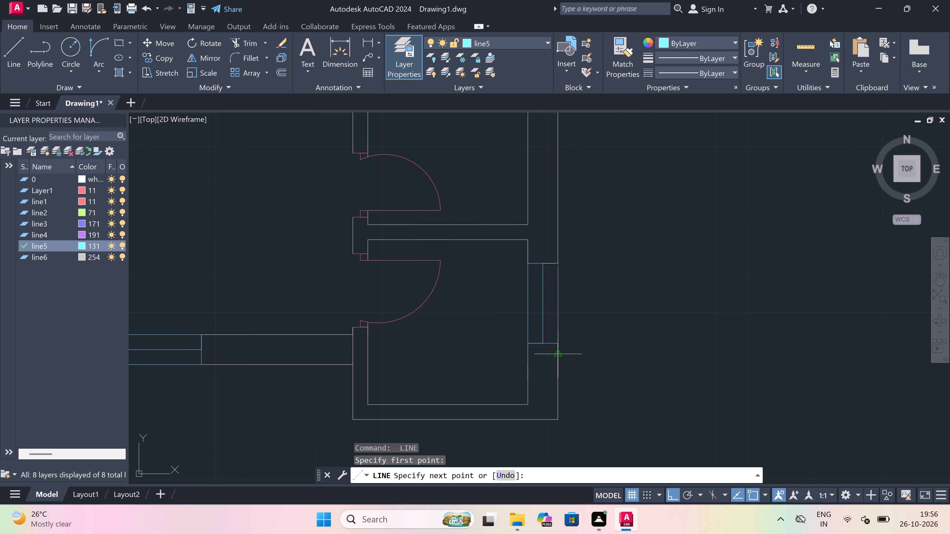
{"action": "left_click", "coordinate": [558, 345]}
{"action": "key", "text": "Escape"}
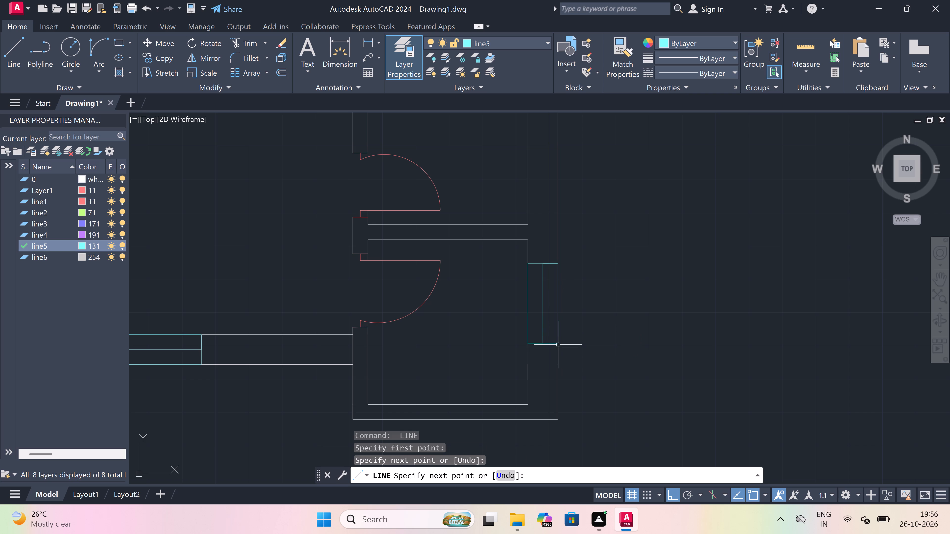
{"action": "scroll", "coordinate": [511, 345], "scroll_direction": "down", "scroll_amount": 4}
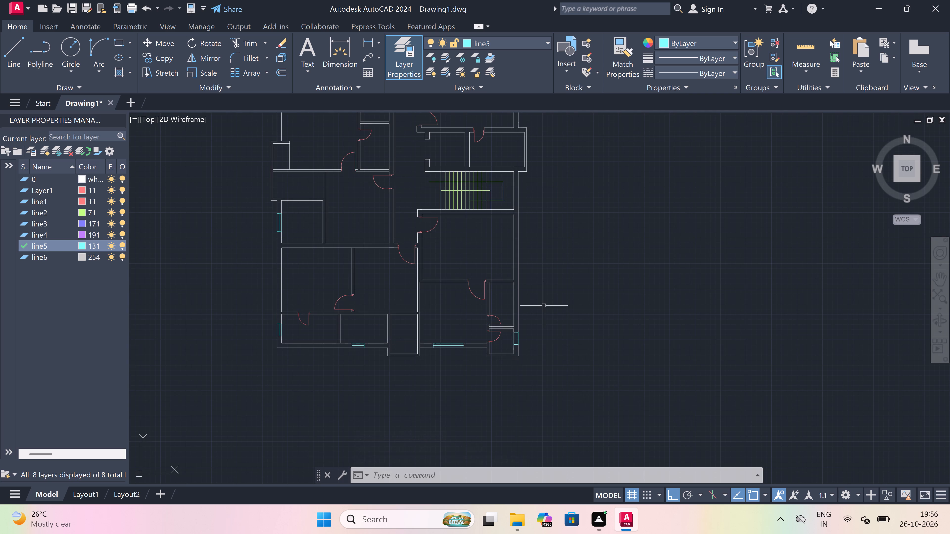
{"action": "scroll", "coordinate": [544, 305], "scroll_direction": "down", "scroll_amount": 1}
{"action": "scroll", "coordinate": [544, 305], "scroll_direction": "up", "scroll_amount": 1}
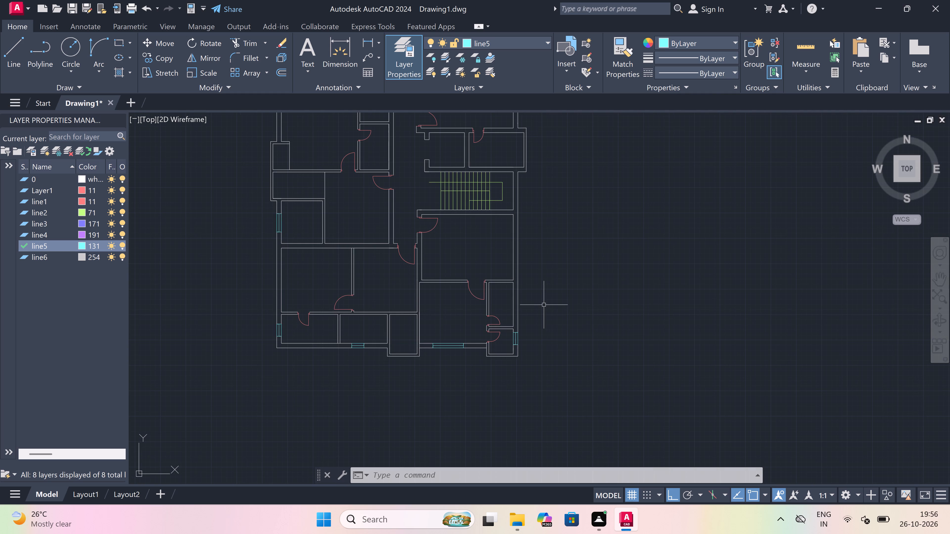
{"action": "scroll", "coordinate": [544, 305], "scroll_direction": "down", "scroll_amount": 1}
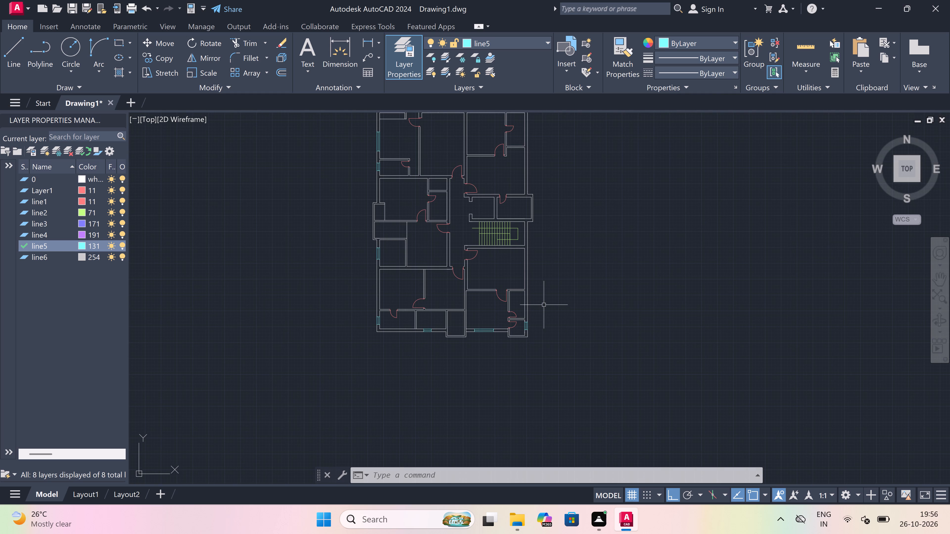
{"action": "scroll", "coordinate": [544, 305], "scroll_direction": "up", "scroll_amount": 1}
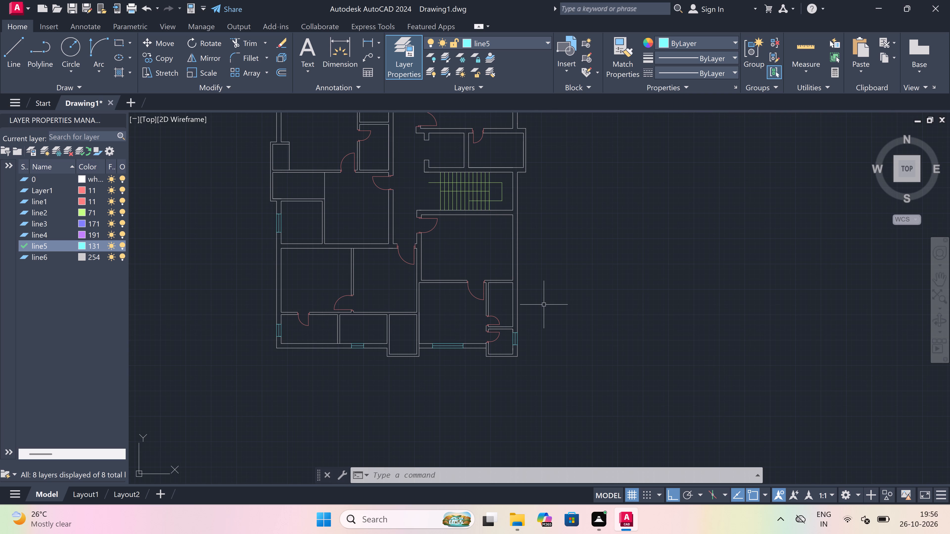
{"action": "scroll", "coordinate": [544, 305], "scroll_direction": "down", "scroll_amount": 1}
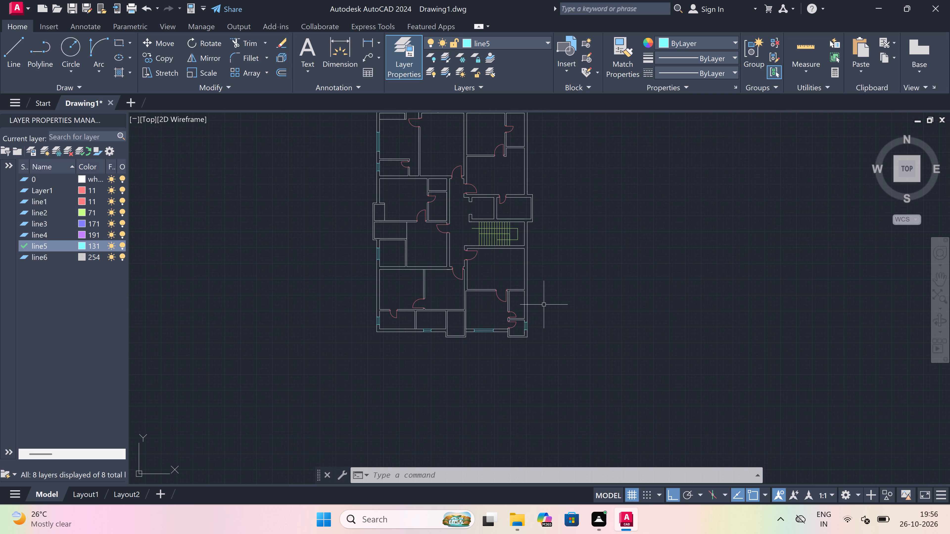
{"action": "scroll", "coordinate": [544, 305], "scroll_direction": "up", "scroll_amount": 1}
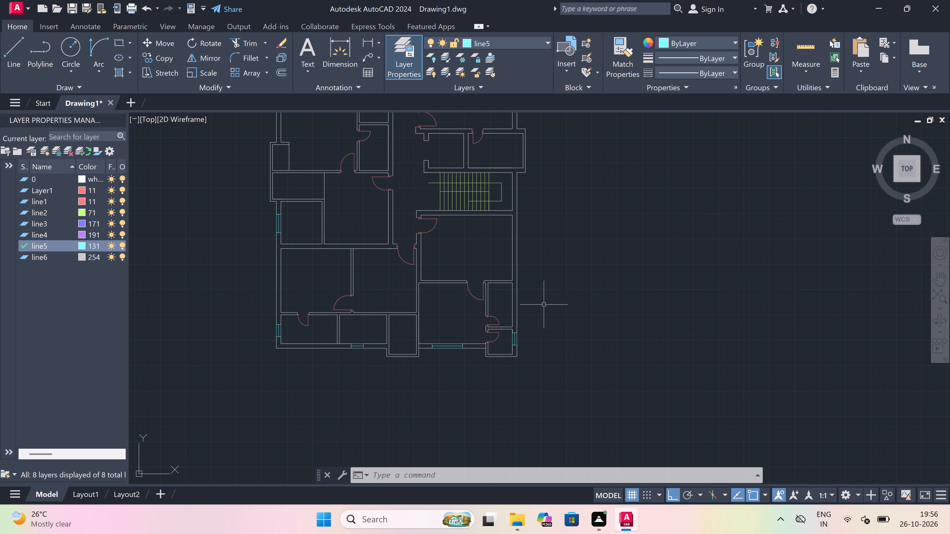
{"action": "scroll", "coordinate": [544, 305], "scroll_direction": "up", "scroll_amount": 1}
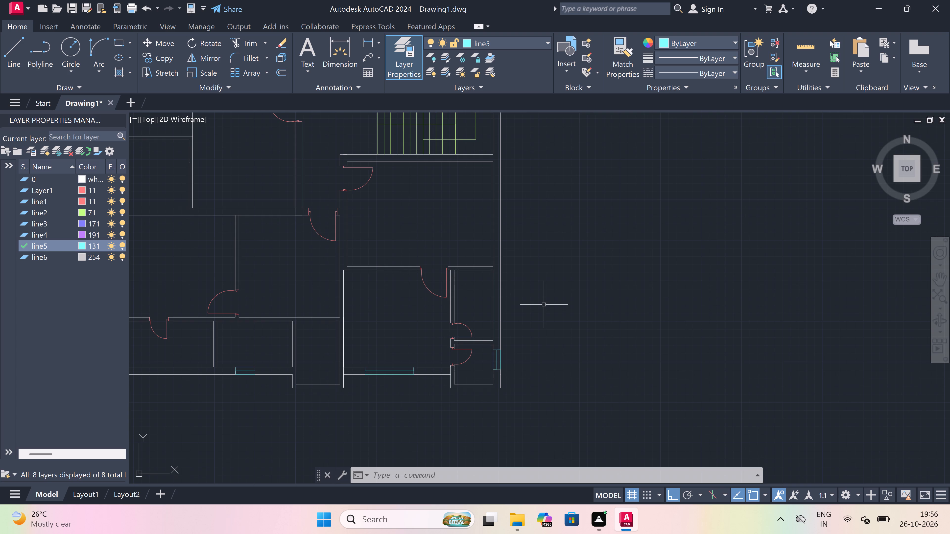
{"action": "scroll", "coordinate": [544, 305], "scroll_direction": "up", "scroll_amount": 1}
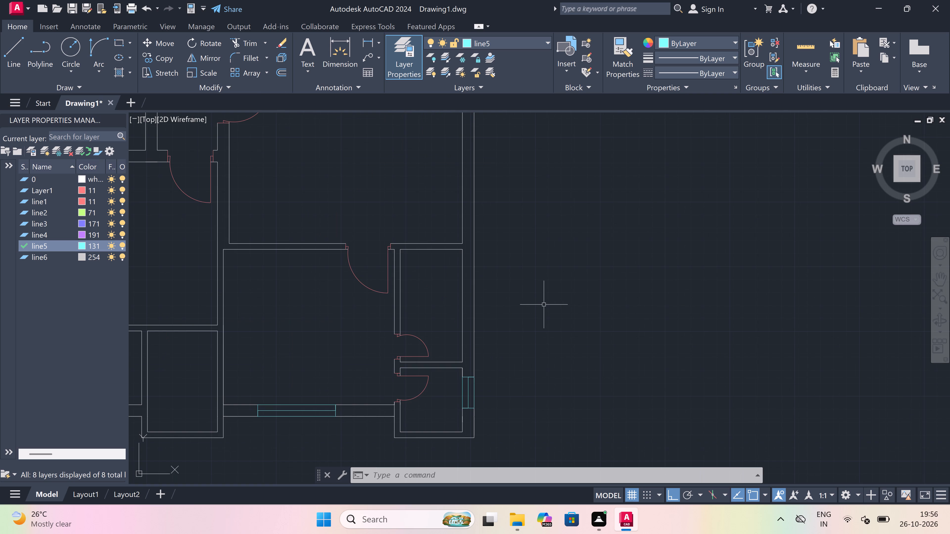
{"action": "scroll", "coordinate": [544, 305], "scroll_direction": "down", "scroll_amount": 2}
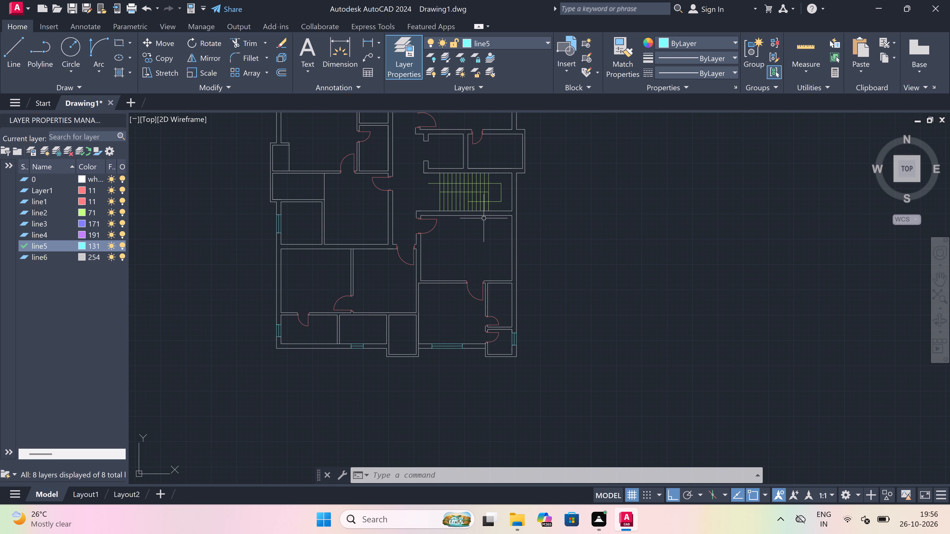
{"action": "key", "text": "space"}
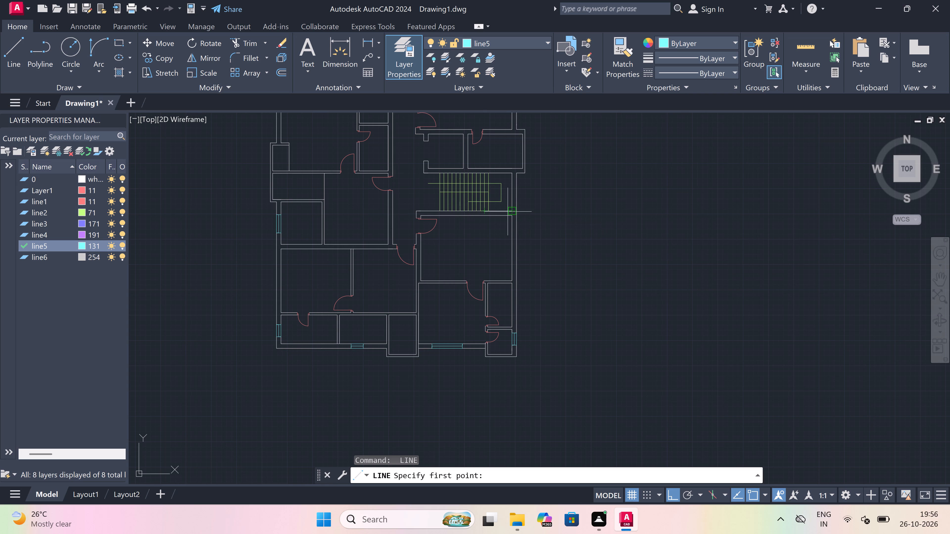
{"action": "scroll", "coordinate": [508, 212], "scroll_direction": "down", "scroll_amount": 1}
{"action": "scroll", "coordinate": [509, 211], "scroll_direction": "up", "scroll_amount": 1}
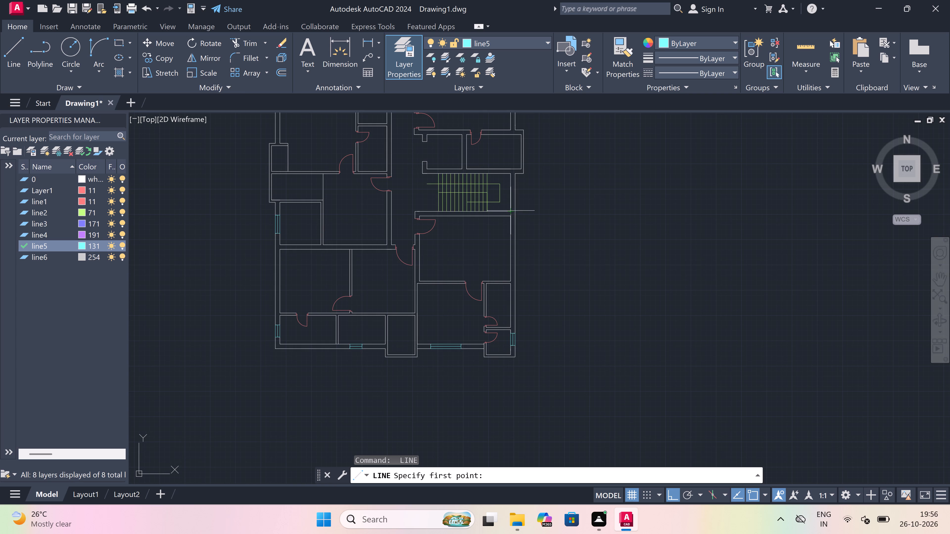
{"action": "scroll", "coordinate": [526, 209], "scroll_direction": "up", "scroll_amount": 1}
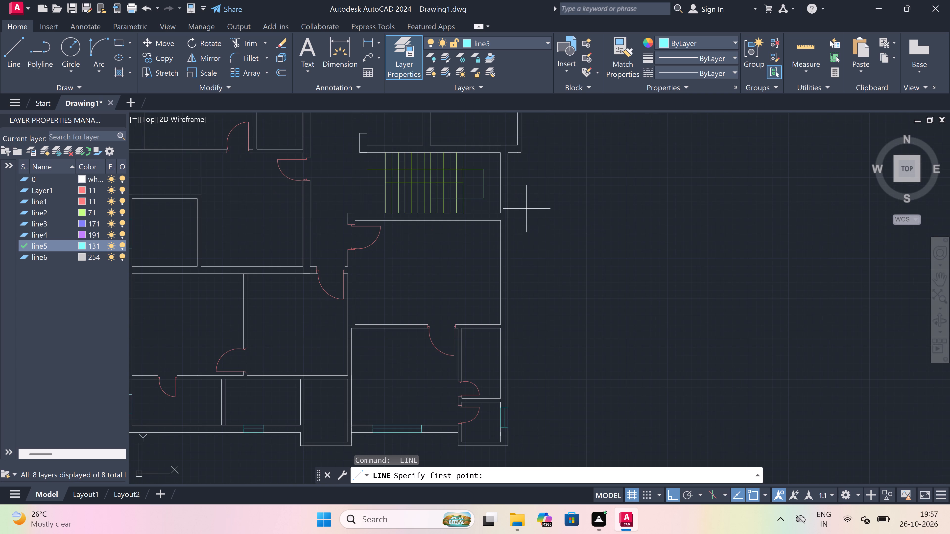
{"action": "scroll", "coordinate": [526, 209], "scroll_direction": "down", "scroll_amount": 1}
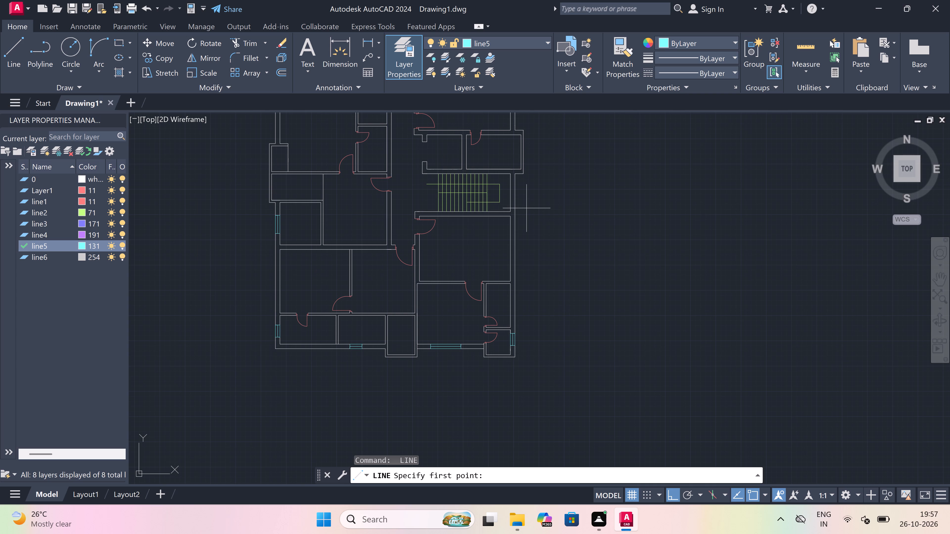
Draw connected lines across the right outer wall of the room below the staircase, 3' down the wall's middle, and across at the lower end.
{"action": "scroll", "coordinate": [526, 208], "scroll_direction": "down", "scroll_amount": 1}
{"action": "scroll", "coordinate": [526, 208], "scroll_direction": "up", "scroll_amount": 1}
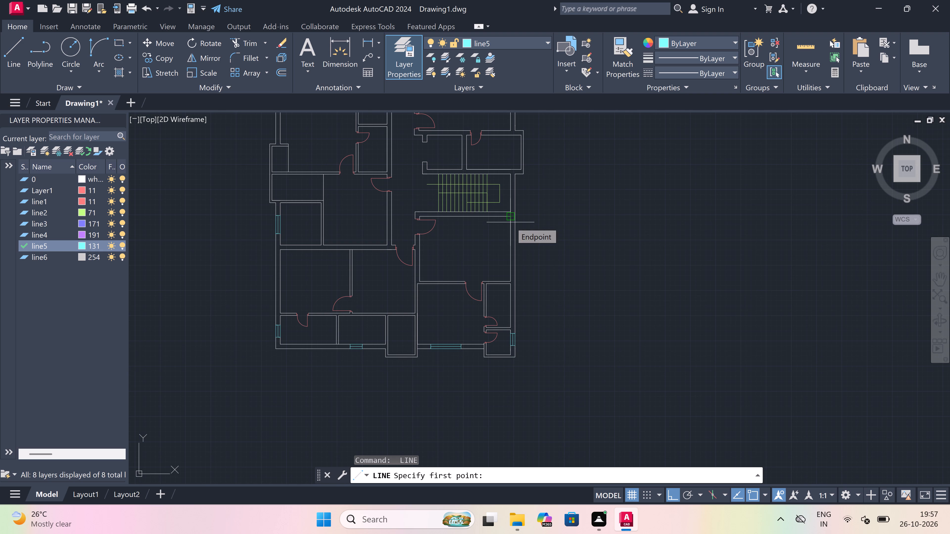
{"action": "scroll", "coordinate": [494, 227], "scroll_direction": "up", "scroll_amount": 2}
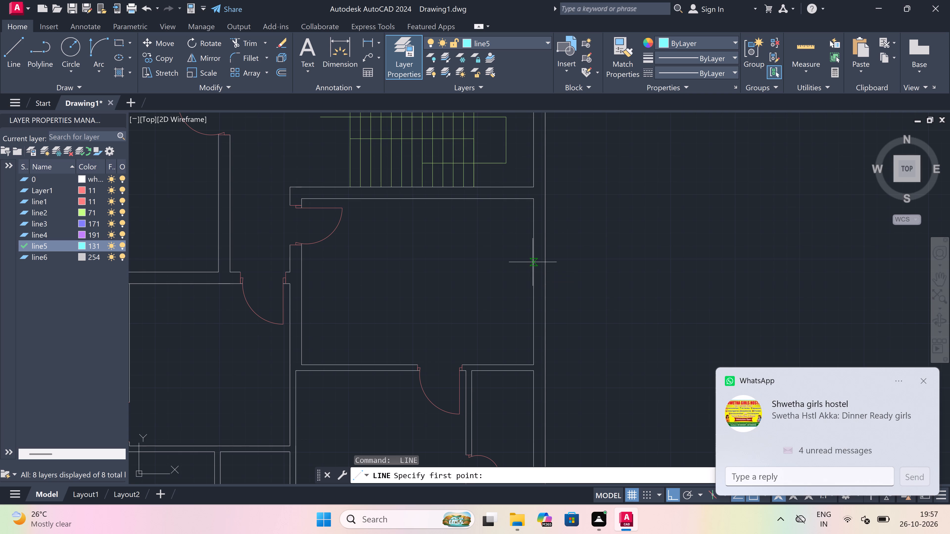
{"action": "scroll", "coordinate": [533, 262], "scroll_direction": "down", "scroll_amount": 2}
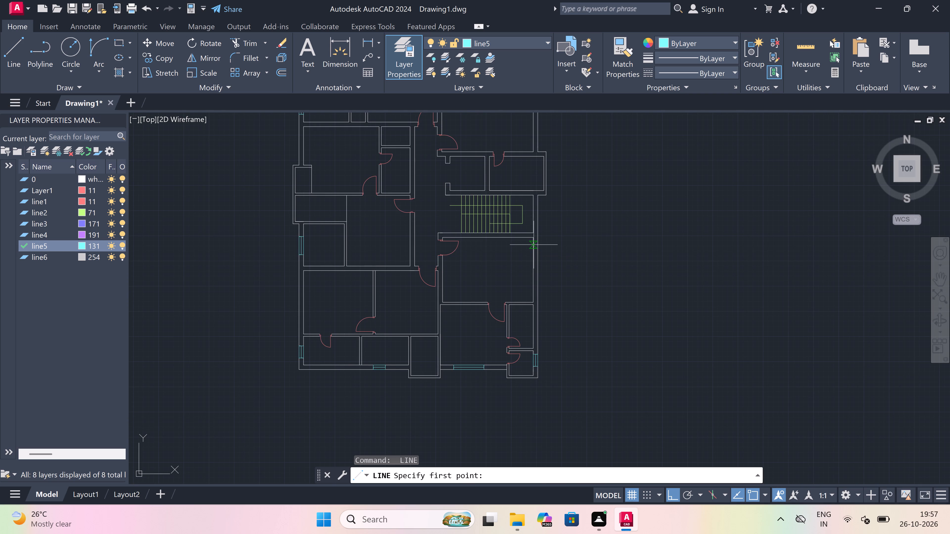
{"action": "scroll", "coordinate": [534, 240], "scroll_direction": "up", "scroll_amount": 2}
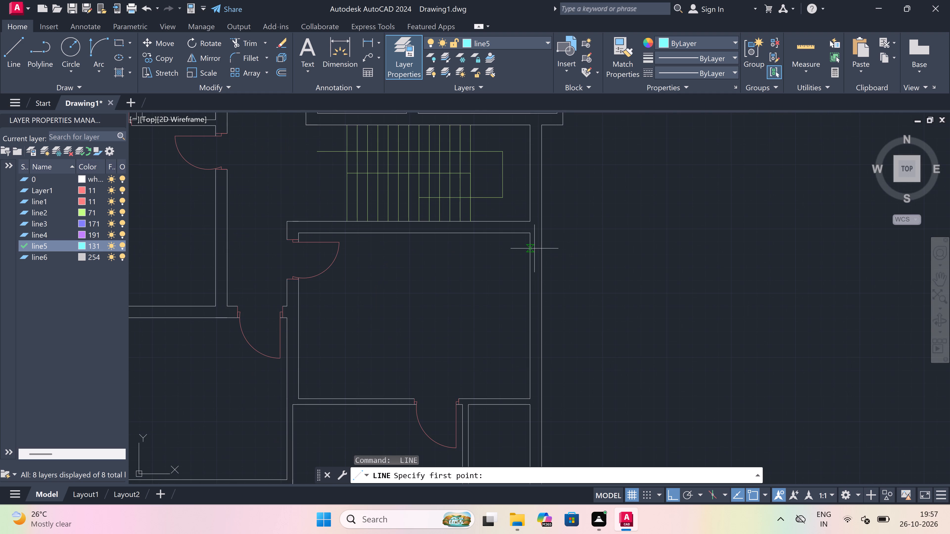
{"action": "left_click", "coordinate": [532, 254]}
{"action": "scroll", "coordinate": [535, 253], "scroll_direction": "up", "scroll_amount": 2}
{"action": "left_click", "coordinate": [546, 254]}
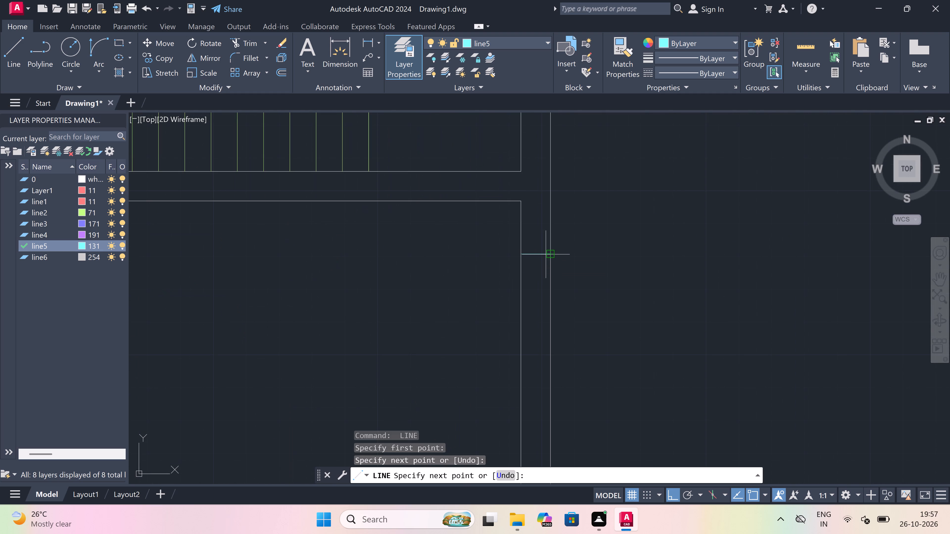
{"action": "left_click_drag", "start_coordinate": [538, 253], "coordinate": [536, 263]}
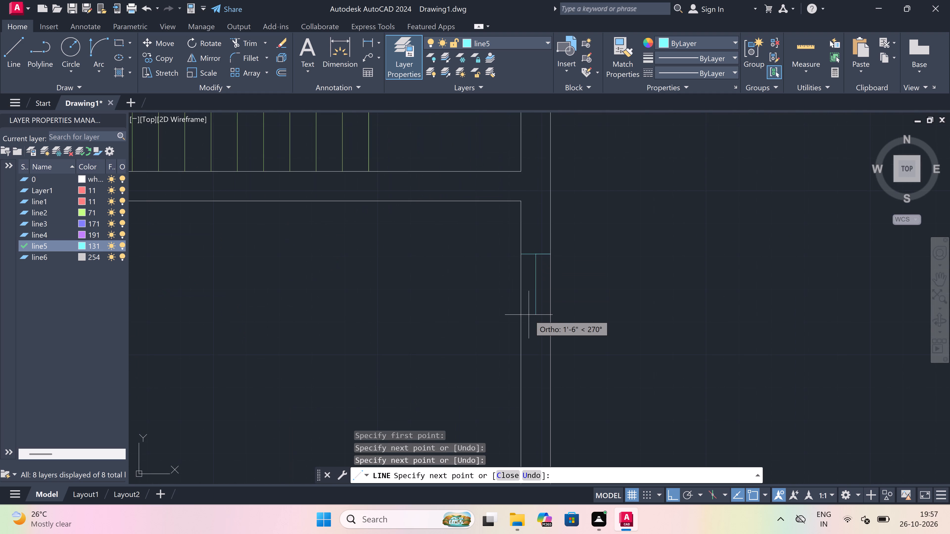
{"action": "type", "text": "3'"}
{"action": "key", "text": "space"}
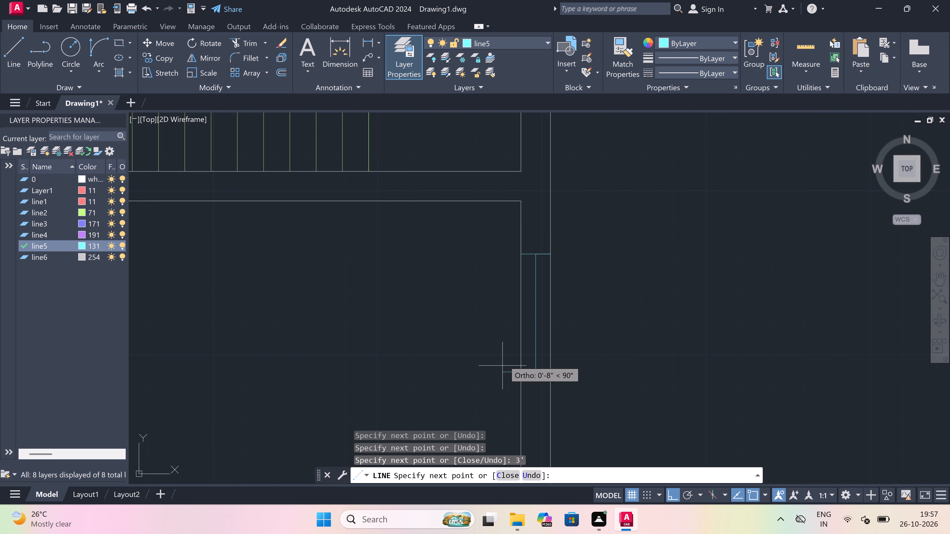
{"action": "left_click", "coordinate": [522, 367]}
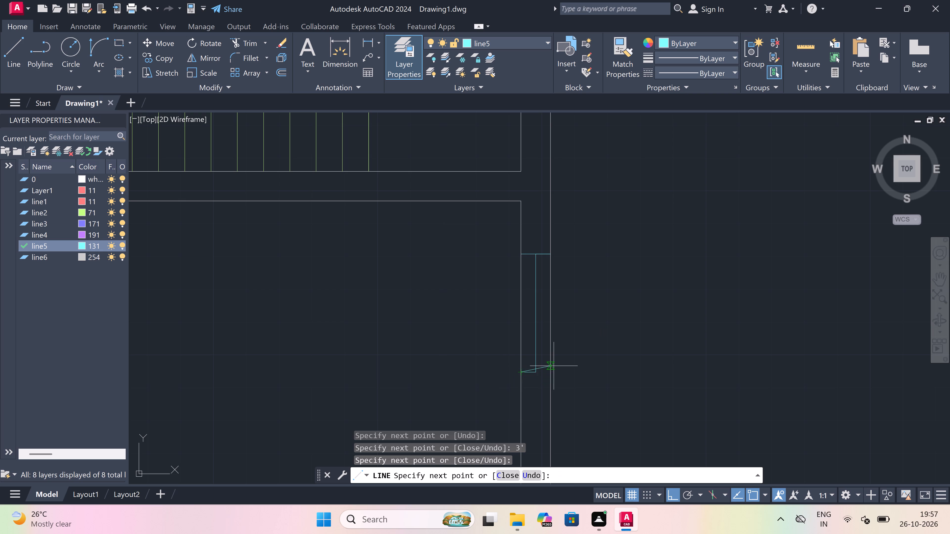
{"action": "left_click", "coordinate": [551, 366]}
{"action": "key", "text": "Escape"}
Trim the inner and outer wall lines between the two ends of the new 3' window opening below the staircase.
{"action": "key", "text": "t"}
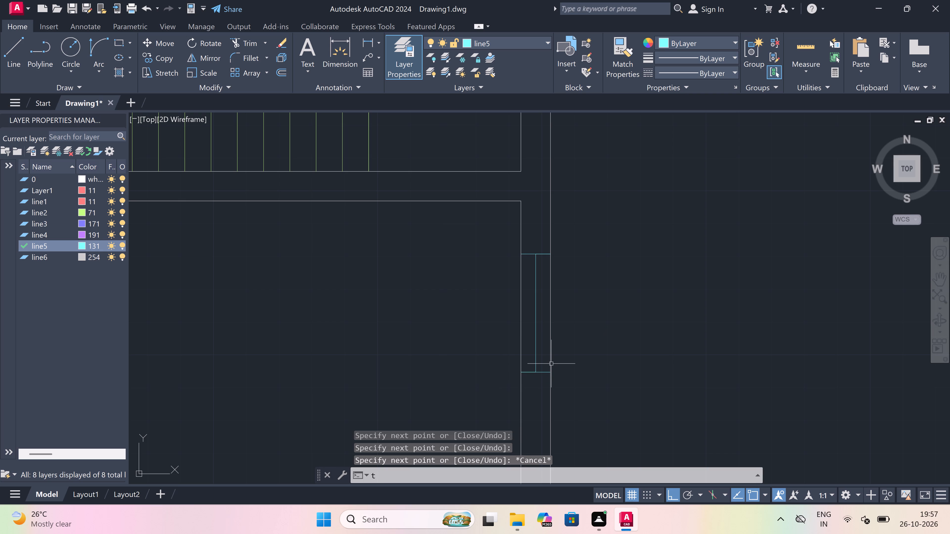
{"action": "type", "text": "r"}
{"action": "key", "text": "space"}
{"action": "left_click", "coordinate": [528, 334]}
{"action": "left_click", "coordinate": [494, 335]}
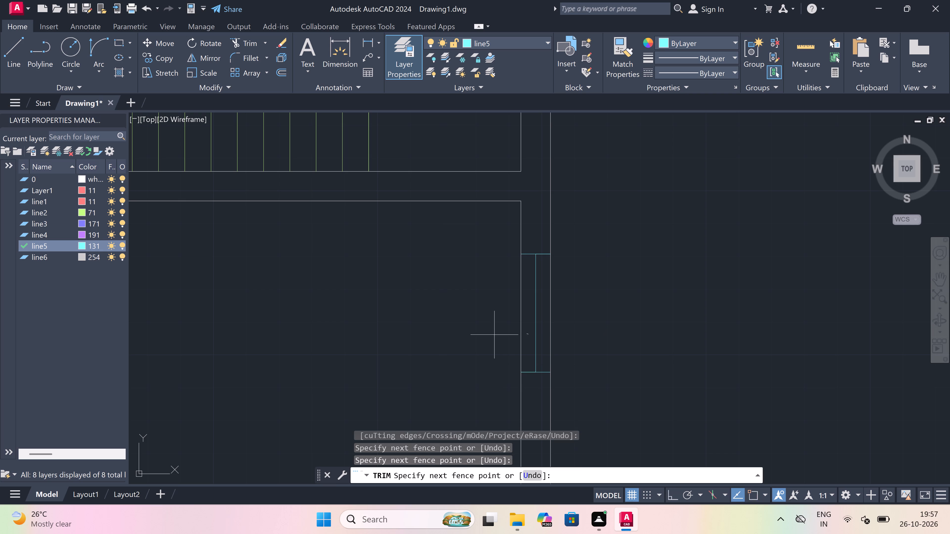
{"action": "left_click", "coordinate": [546, 311]}
{"action": "left_click", "coordinate": [562, 307]}
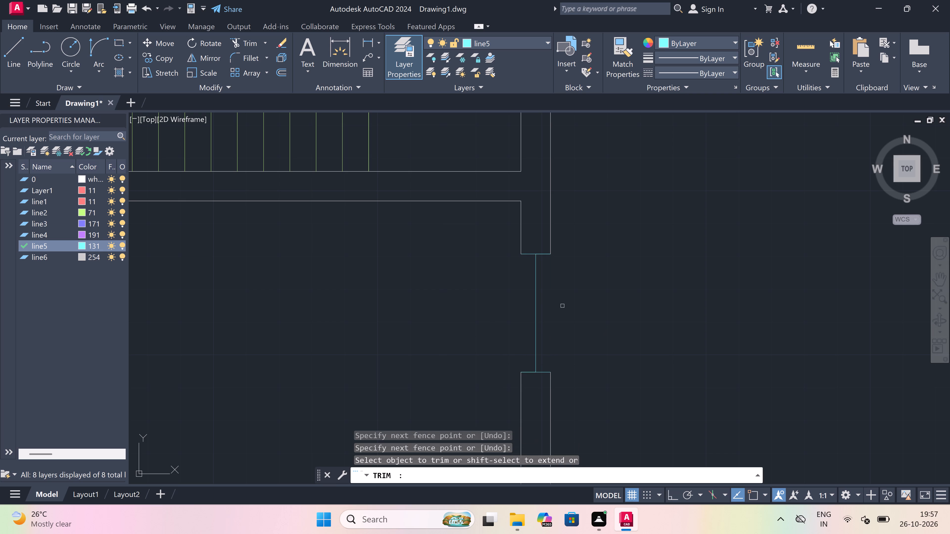
{"action": "key", "text": "Escape"}
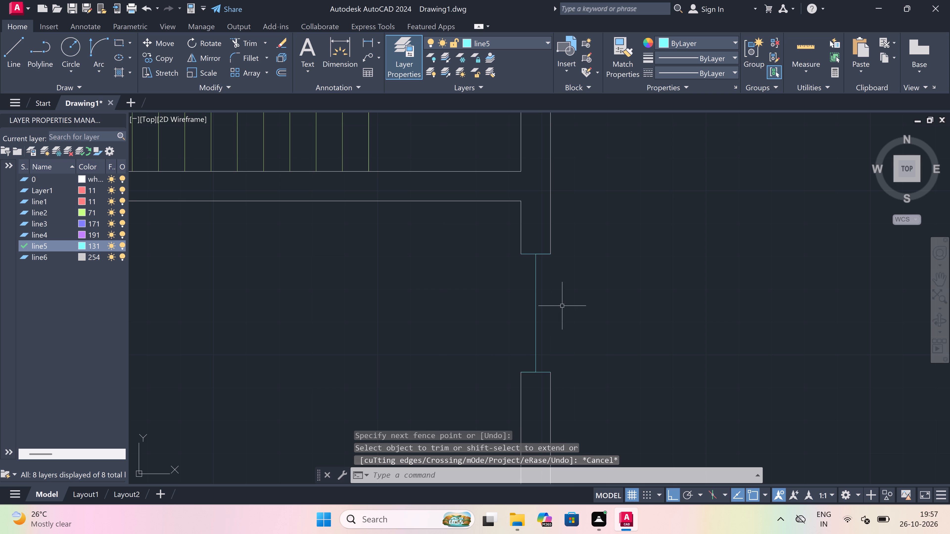
Draw the inner and outer face lines of this 3' window, joining the opening's end corners along both wall faces.
{"action": "key", "text": "l"}
{"action": "key", "text": "space"}
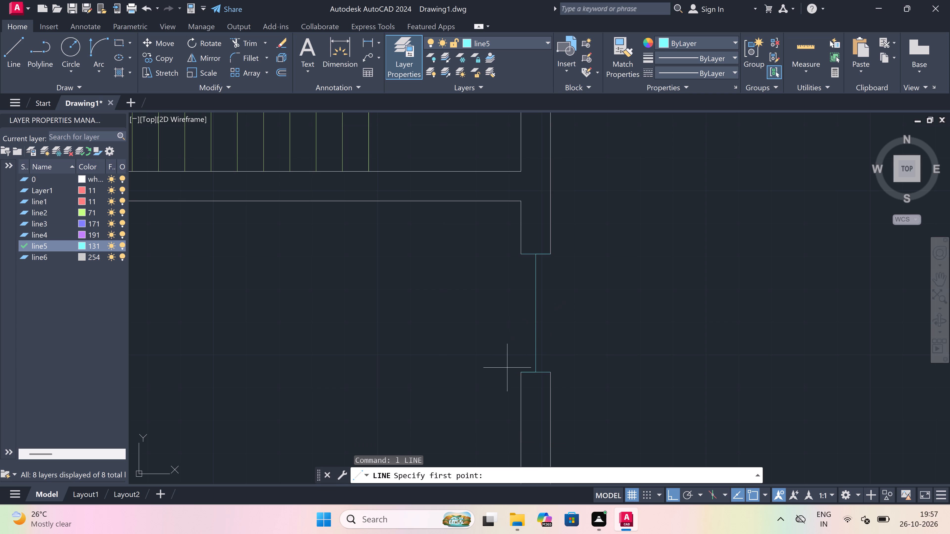
{"action": "left_click_drag", "start_coordinate": [522, 369], "coordinate": [525, 349]}
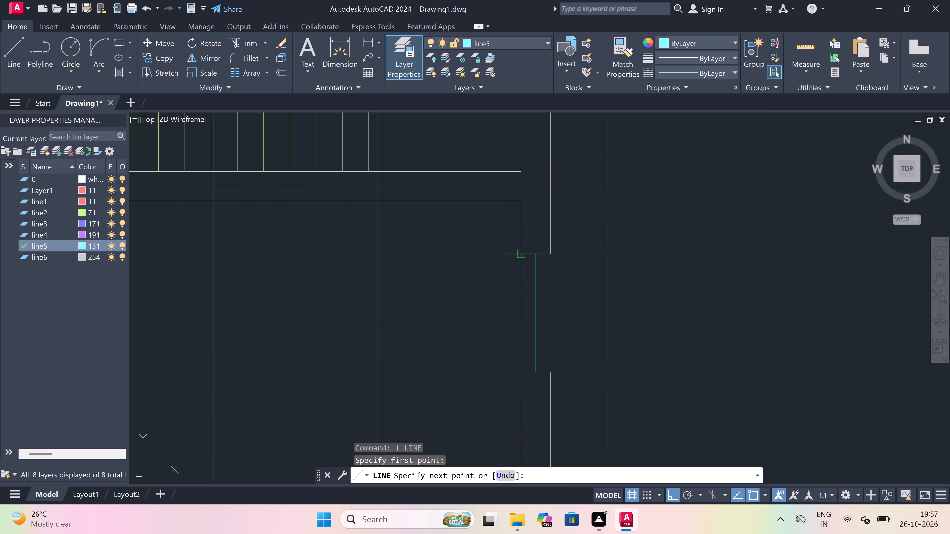
{"action": "left_click", "coordinate": [527, 253]}
{"action": "key", "text": "Escape"}
{"action": "key", "text": "space"}
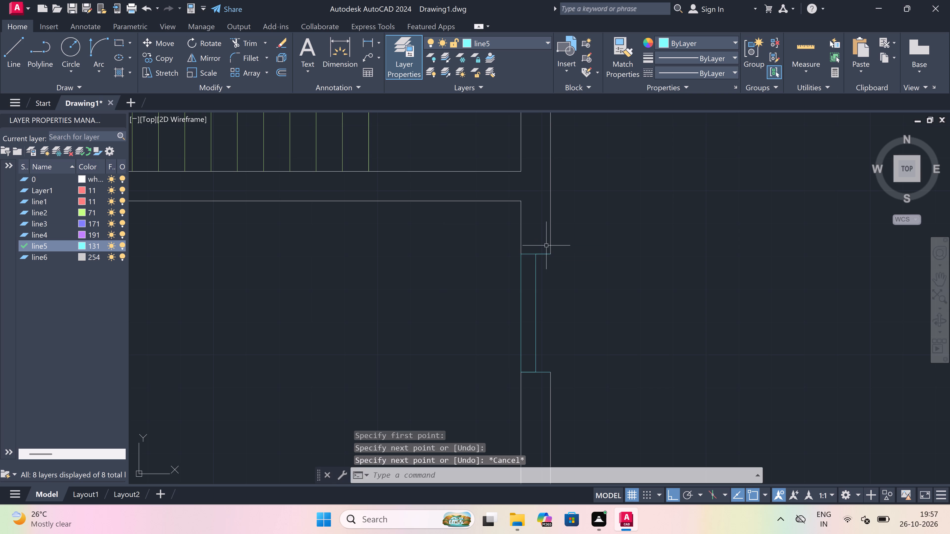
{"action": "left_click", "coordinate": [553, 252]}
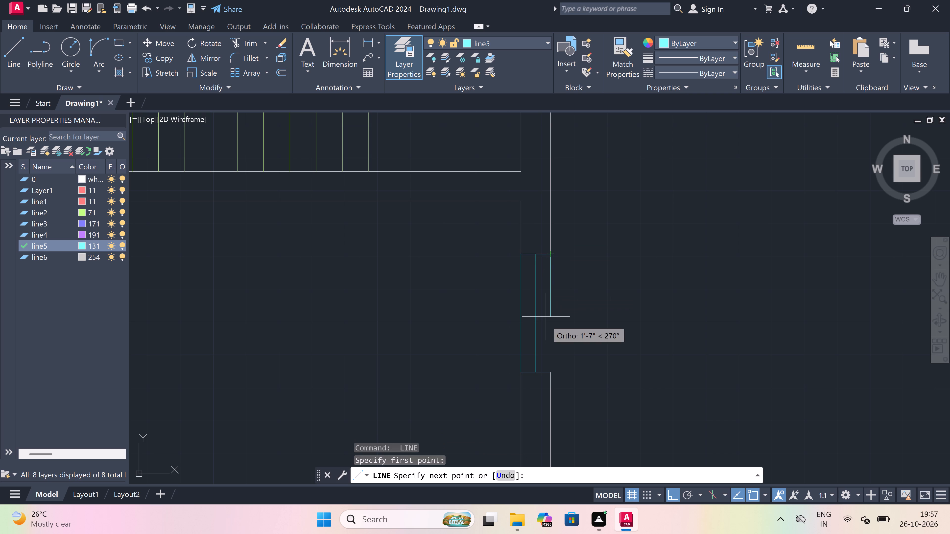
{"action": "left_click_drag", "start_coordinate": [550, 371], "coordinate": [550, 368]}
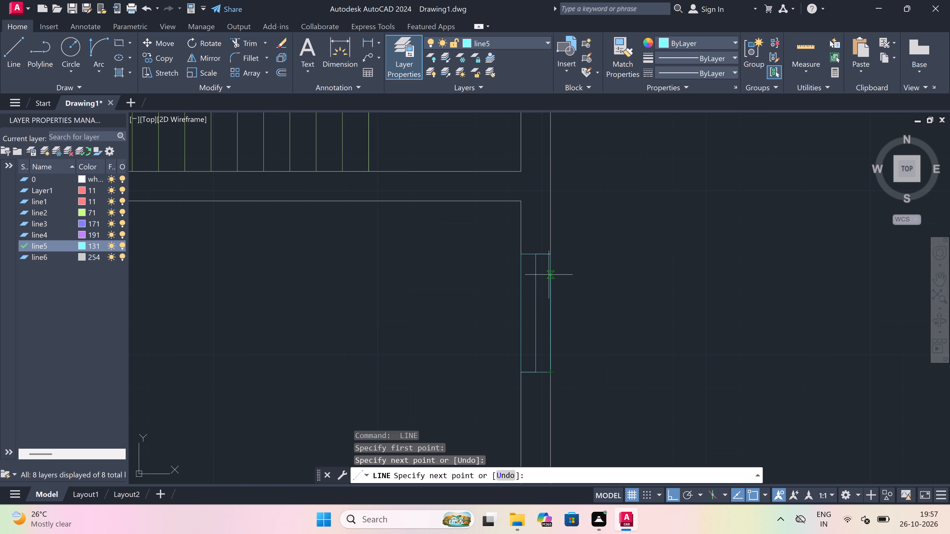
{"action": "key", "text": "Escape"}
On layer 0, draw a small room's inner outline from the upper-right inner corner below the staircase: 5' left, 6'3" down, and back to the right wall.
{"action": "scroll", "coordinate": [523, 246], "scroll_direction": "down", "scroll_amount": 4}
{"action": "scroll", "coordinate": [488, 248], "scroll_direction": "up", "scroll_amount": 2}
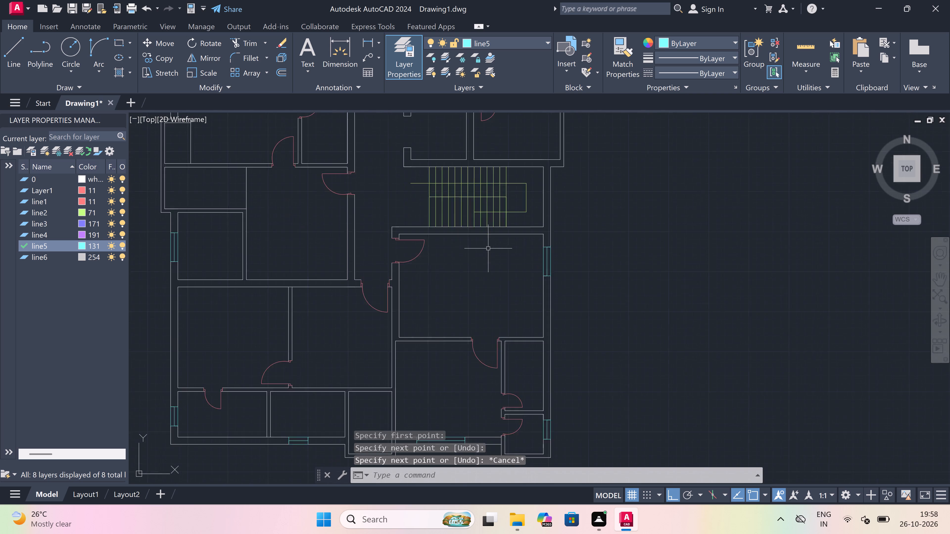
{"action": "left_click", "coordinate": [528, 45]}
{"action": "left_click", "coordinate": [525, 53]}
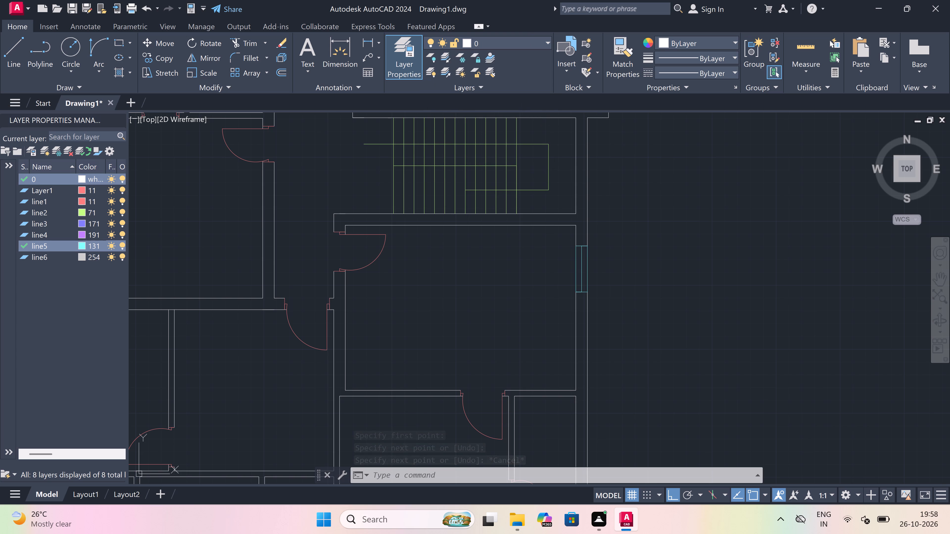
{"action": "key", "text": "l"}
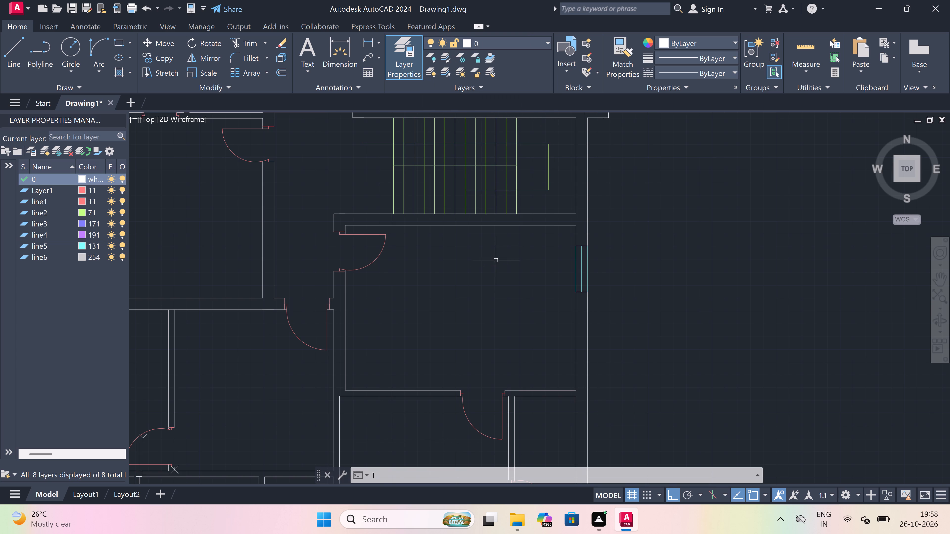
{"action": "key", "text": "space"}
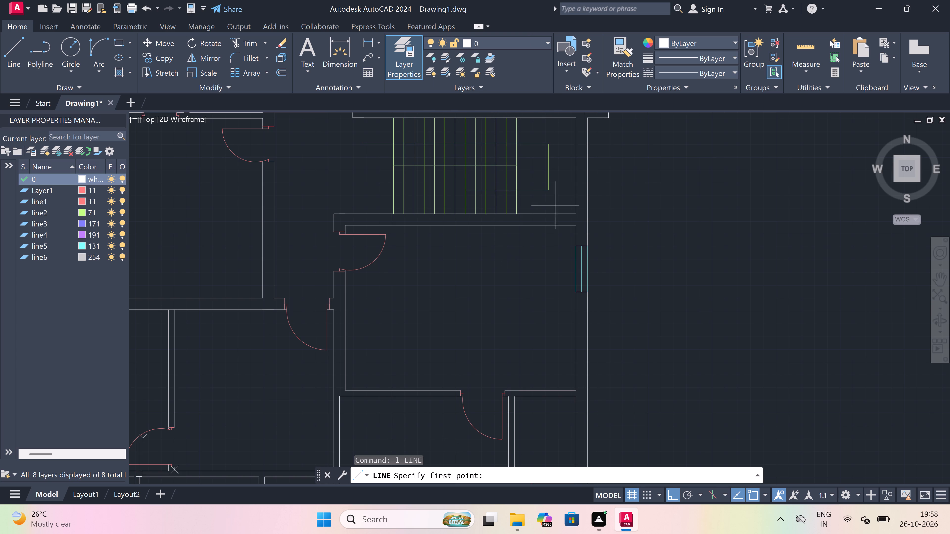
{"action": "left_click_drag", "start_coordinate": [577, 223], "coordinate": [551, 224]}
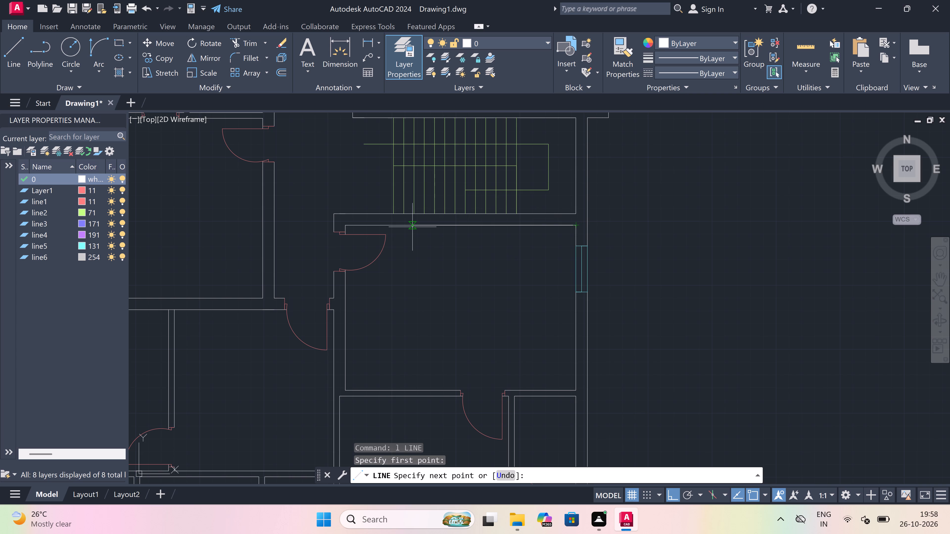
{"action": "type", "text": "5'"}
{"action": "key", "text": "space"}
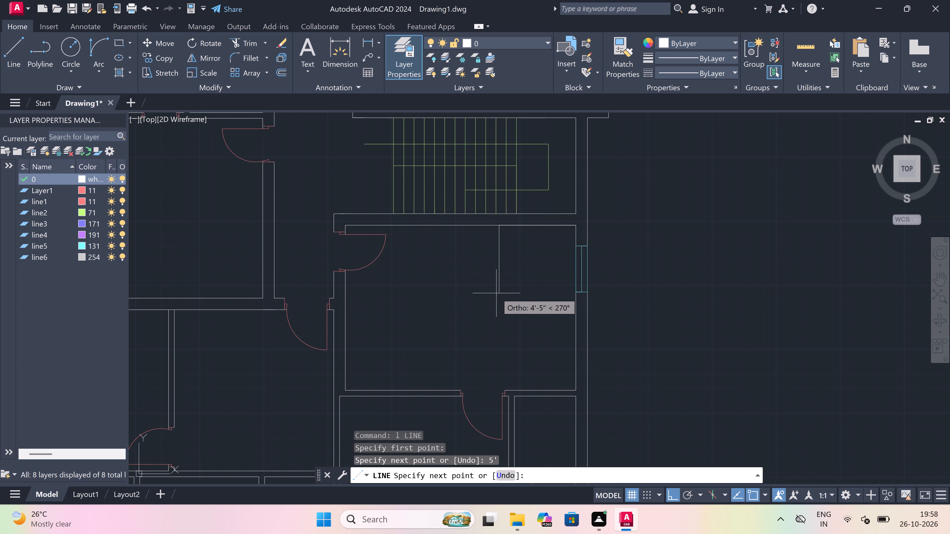
{"action": "type", "text": "6'"}
{"action": "type", "text": "3\""}
{"action": "key", "text": "space"}
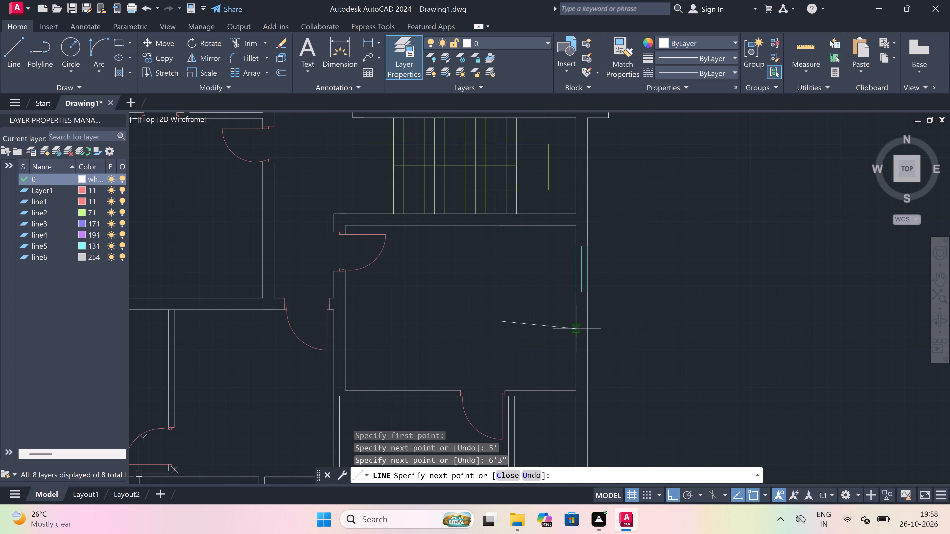
{"action": "left_click", "coordinate": [576, 319]}
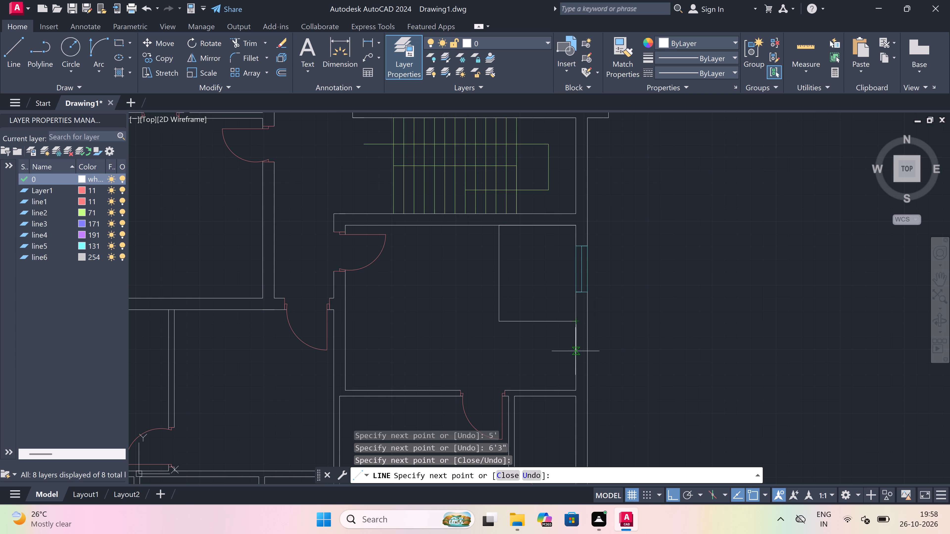
Draw the small room's outer wall outline: 4.5" down the right wall, left to 4.5" past the inner corner, and up to the top wall.
{"action": "type", "text": "4.5\""}
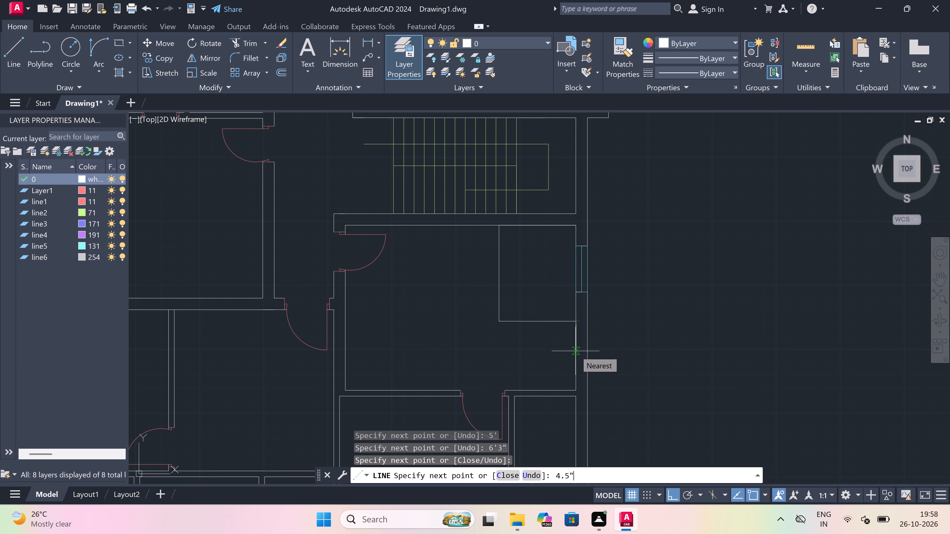
{"action": "key", "text": "space"}
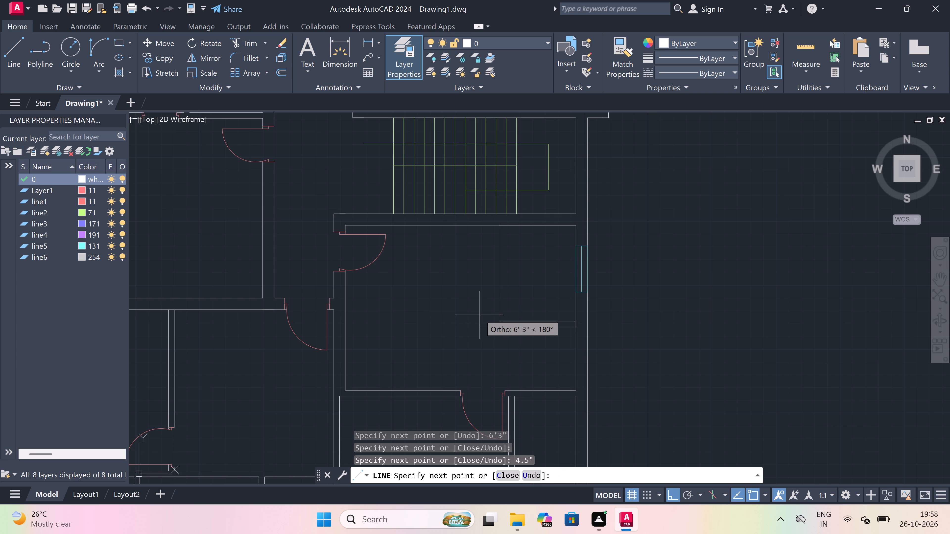
{"action": "scroll", "coordinate": [494, 321], "scroll_direction": "up", "scroll_amount": 2}
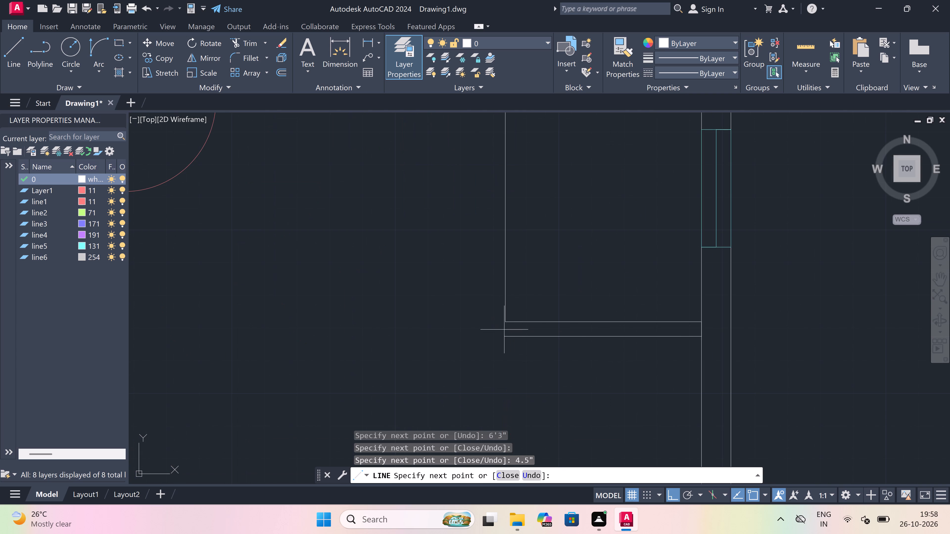
{"action": "left_click", "coordinate": [504, 338]}
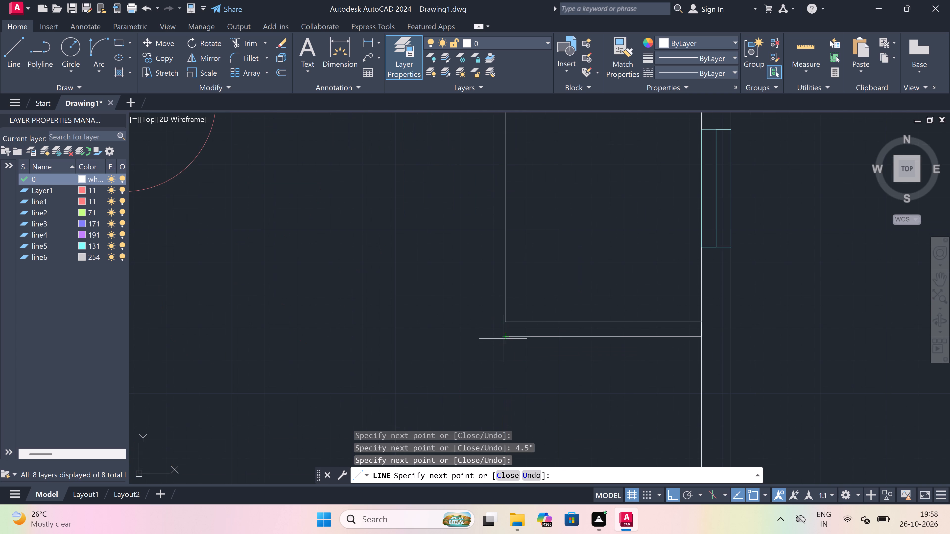
{"action": "type", "text": "4/"}
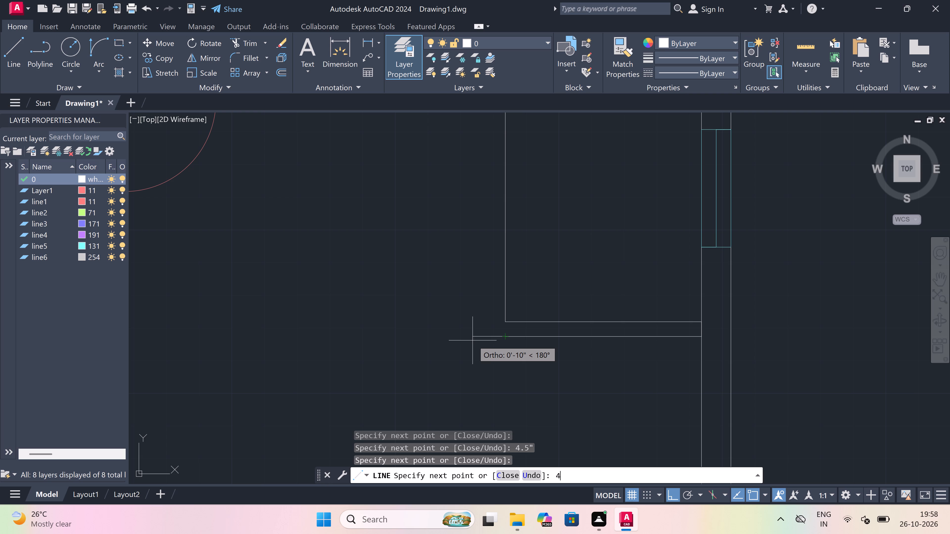
{"action": "key", "text": "BackSpace"}
{"action": "key", "text": "period"}
{"action": "key", "text": "5"}
{"action": "type", "text": "\""}
{"action": "key", "text": "space"}
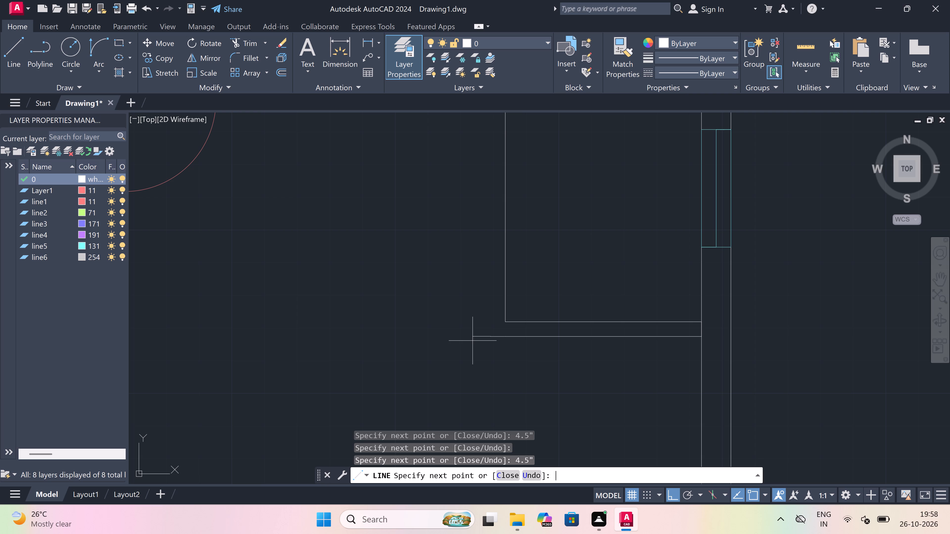
{"action": "scroll", "coordinate": [473, 341], "scroll_direction": "down", "scroll_amount": 2}
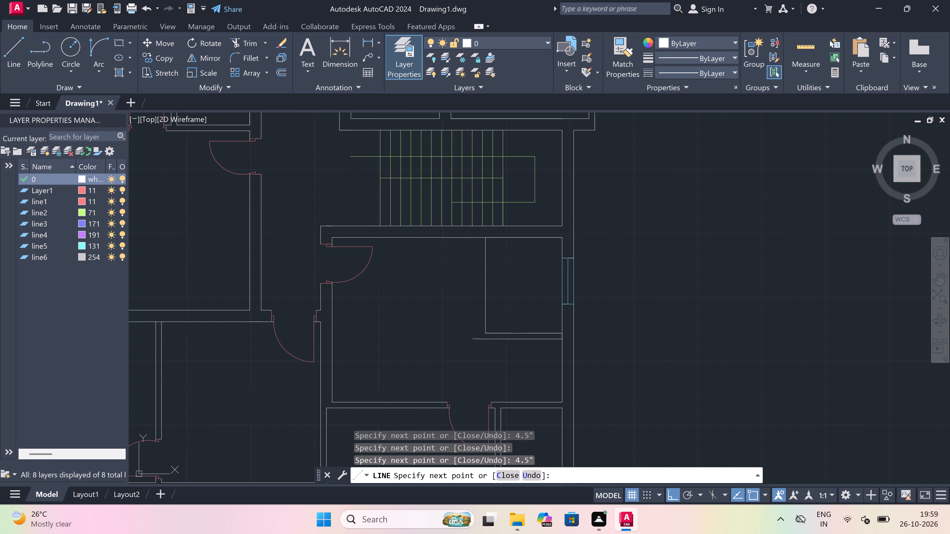
{"action": "scroll", "coordinate": [466, 235], "scroll_direction": "down", "scroll_amount": 2}
{"action": "scroll", "coordinate": [466, 235], "scroll_direction": "up", "scroll_amount": 3}
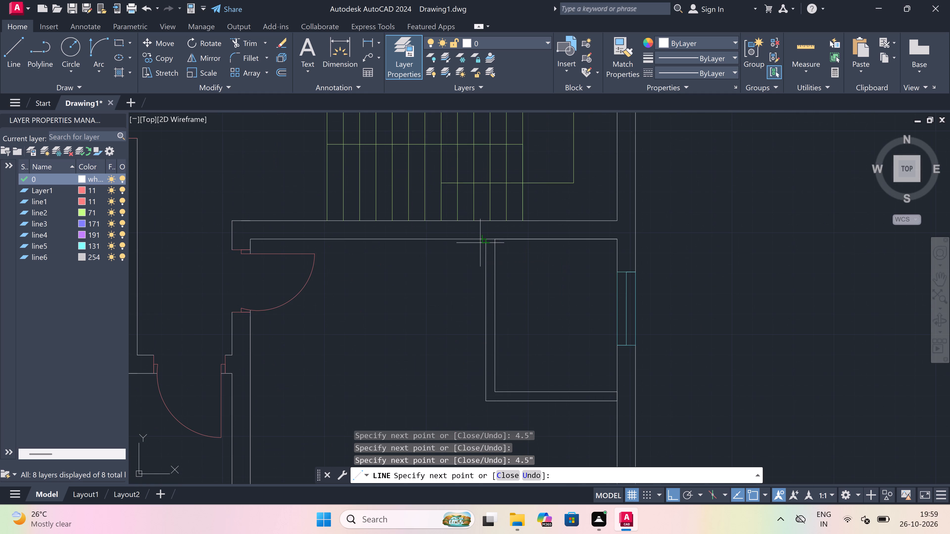
{"action": "left_click", "coordinate": [482, 241]}
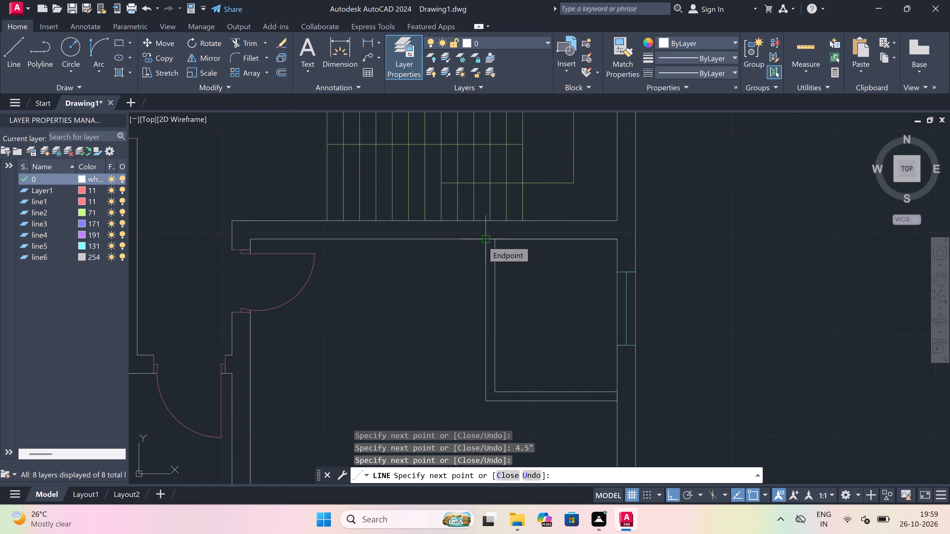
{"action": "key", "text": "Escape"}
Trim the top and right wall lines between the small room's inner and outer faces to open both wall junctions.
{"action": "scroll", "coordinate": [474, 243], "scroll_direction": "down", "scroll_amount": 2}
{"action": "scroll", "coordinate": [476, 247], "scroll_direction": "up", "scroll_amount": 1}
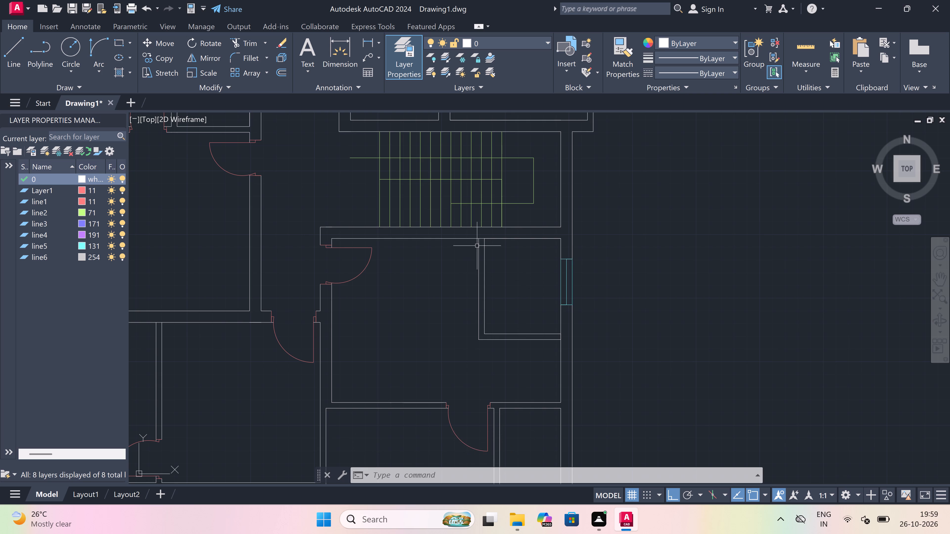
{"action": "scroll", "coordinate": [477, 245], "scroll_direction": "up", "scroll_amount": 1}
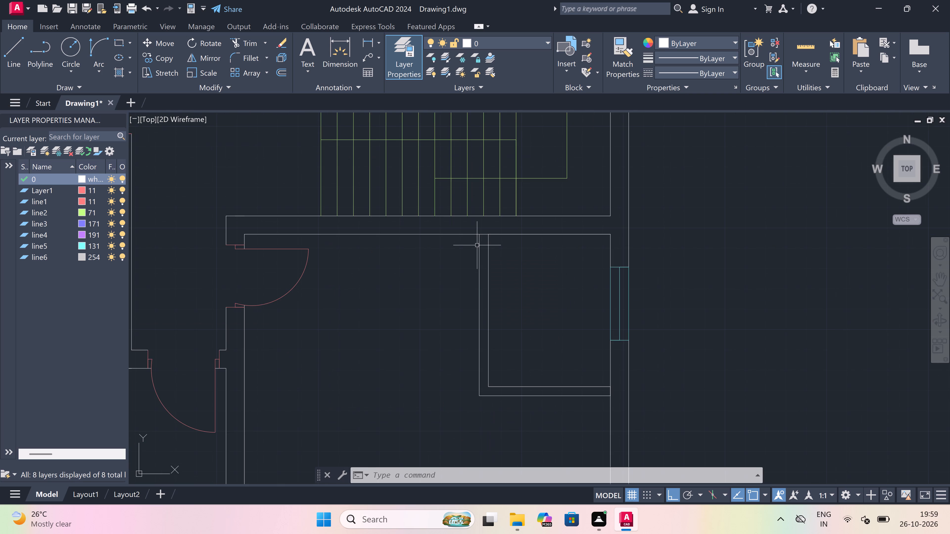
{"action": "type", "text": "tr"}
{"action": "key", "text": "space"}
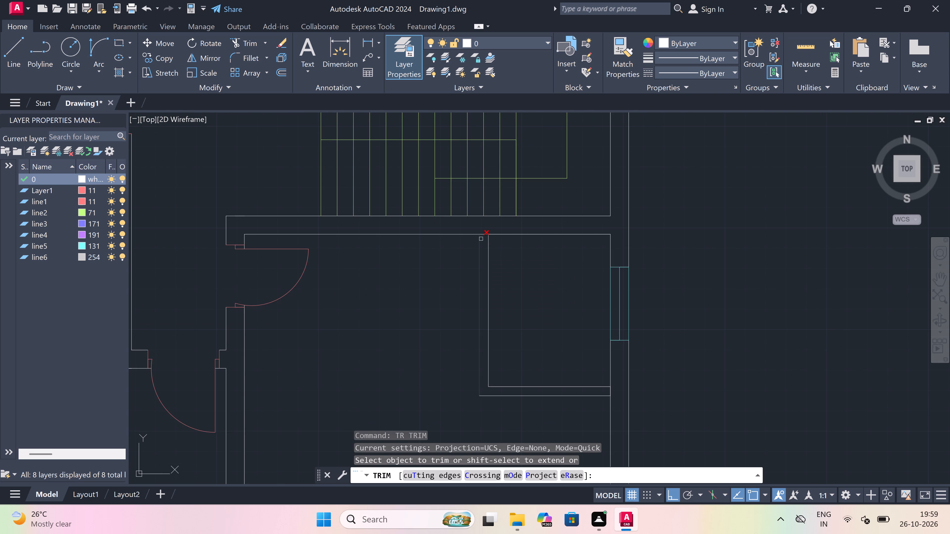
{"action": "left_click", "coordinate": [483, 234]}
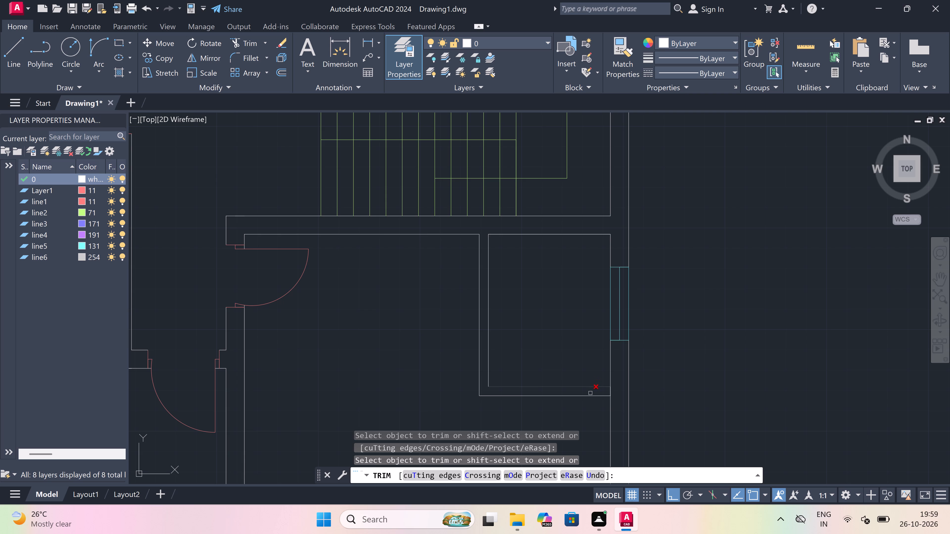
{"action": "scroll", "coordinate": [599, 392], "scroll_direction": "up", "scroll_amount": 1}
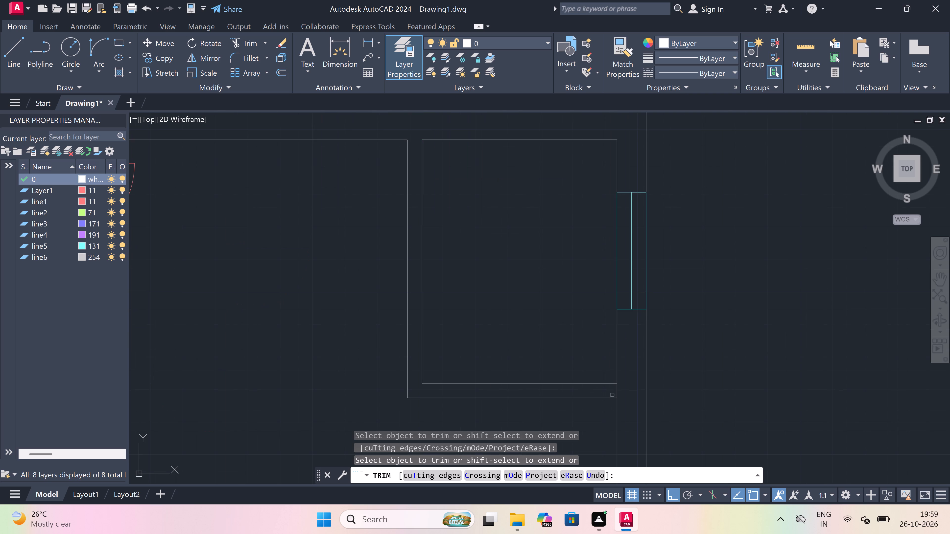
{"action": "left_click", "coordinate": [614, 393]}
{"action": "left_click", "coordinate": [622, 391]}
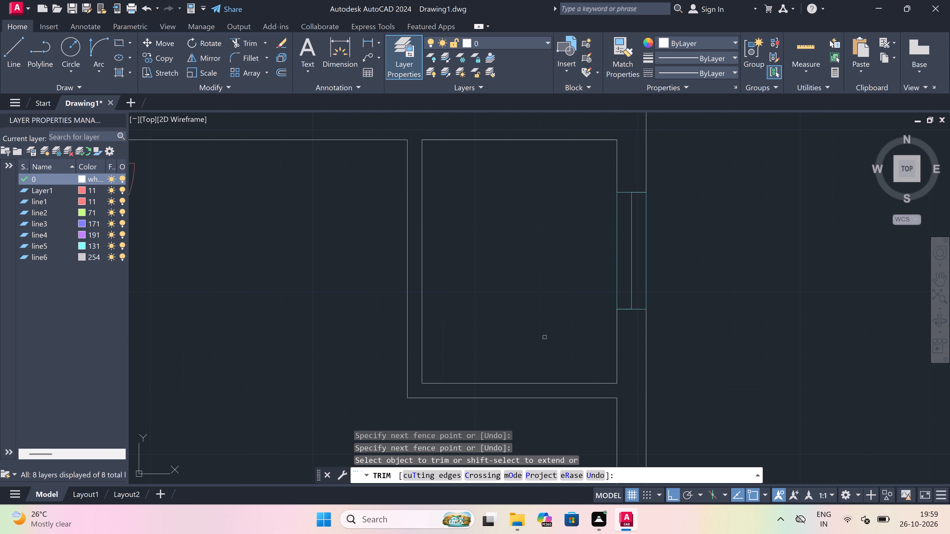
{"action": "key", "text": "Escape"}
Draw a projection's inner outline from the small room's lower-right inner corner: across the outer wall, 1' beyond, down, and back to the room's lower-right corner.
{"action": "scroll", "coordinate": [489, 306], "scroll_direction": "down", "scroll_amount": 2}
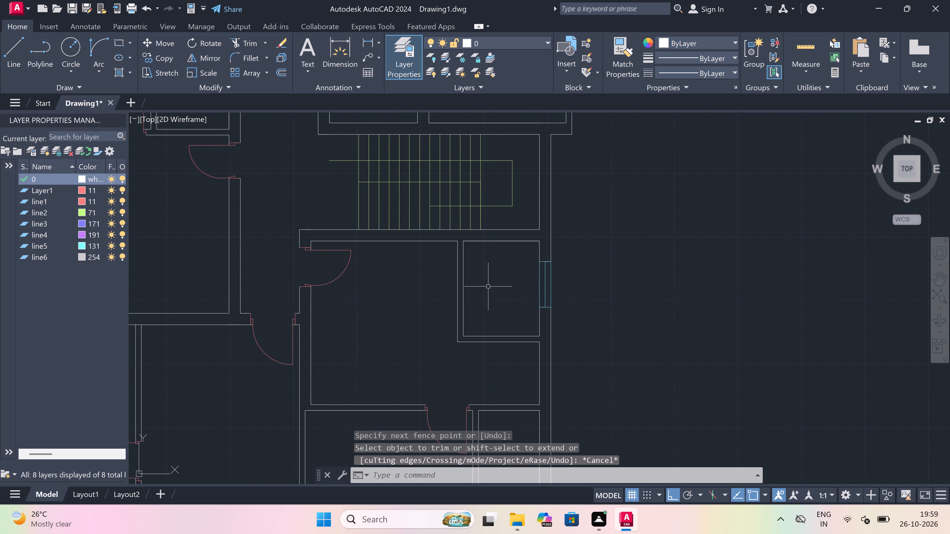
{"action": "type", "text": "l"}
{"action": "key", "text": "space"}
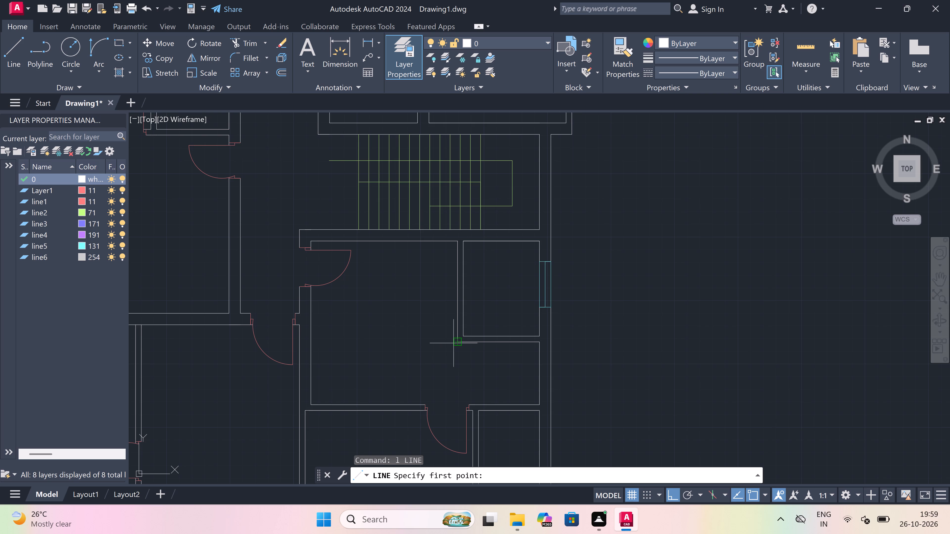
{"action": "scroll", "coordinate": [554, 360], "scroll_direction": "up", "scroll_amount": 1}
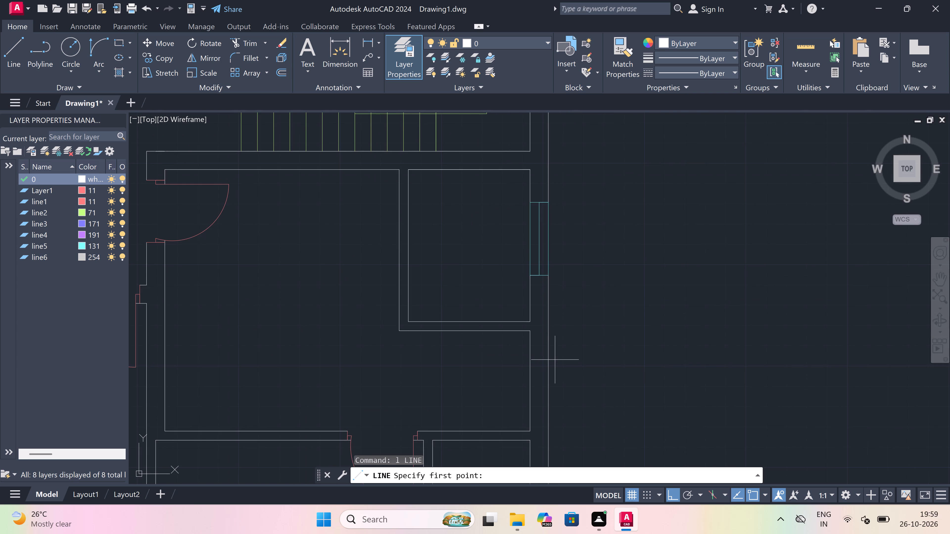
{"action": "left_click", "coordinate": [533, 322]}
{"action": "left_click", "coordinate": [546, 323]}
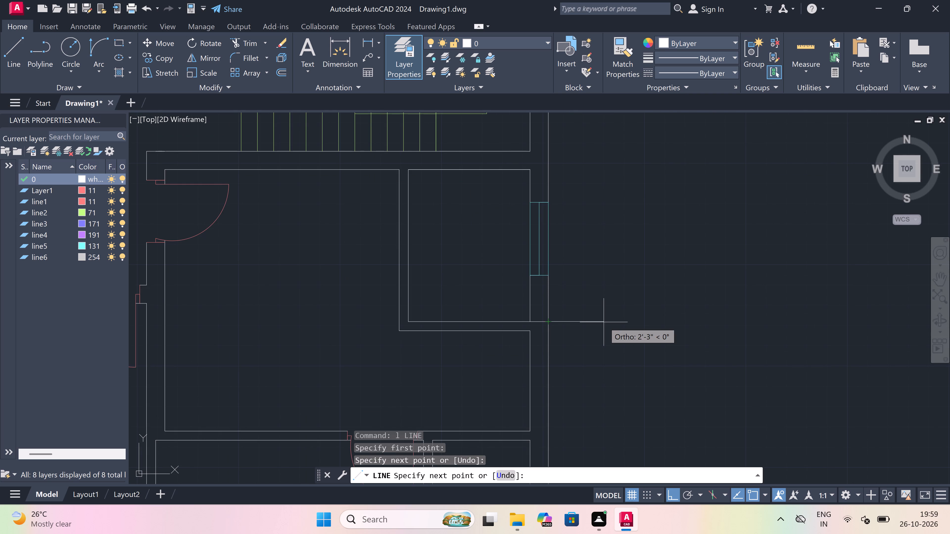
{"action": "type", "text": "1'"}
{"action": "key", "text": "space"}
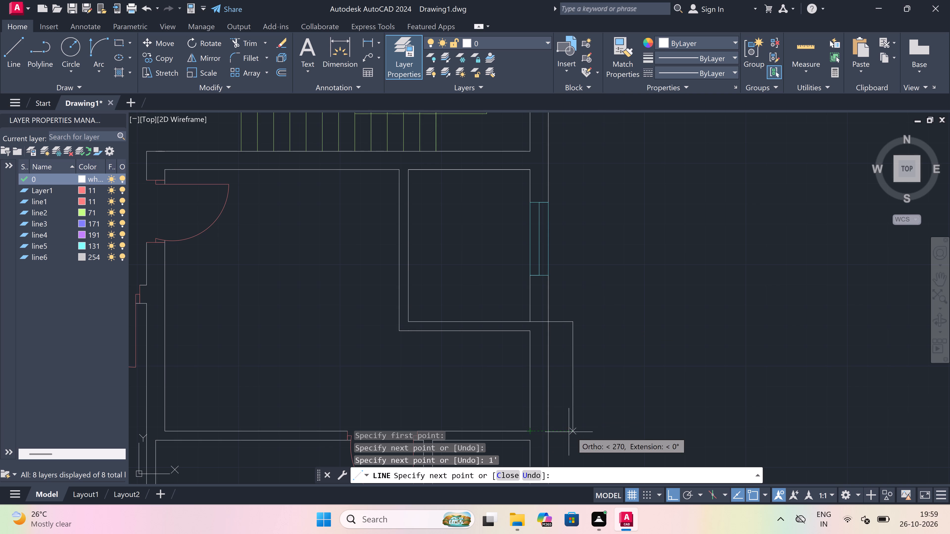
{"action": "left_click", "coordinate": [576, 427]}
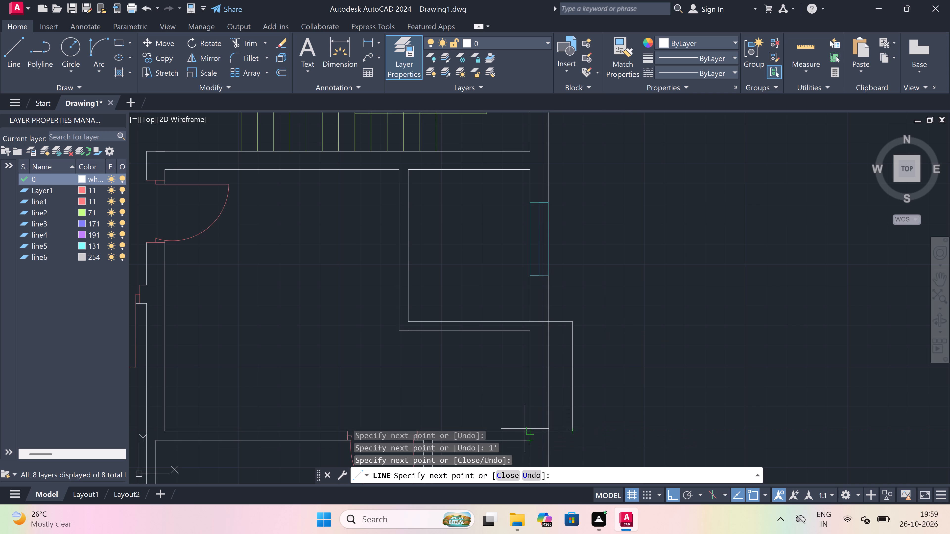
{"action": "scroll", "coordinate": [525, 429], "scroll_direction": "down", "scroll_amount": 3}
{"action": "scroll", "coordinate": [528, 437], "scroll_direction": "up", "scroll_amount": 6}
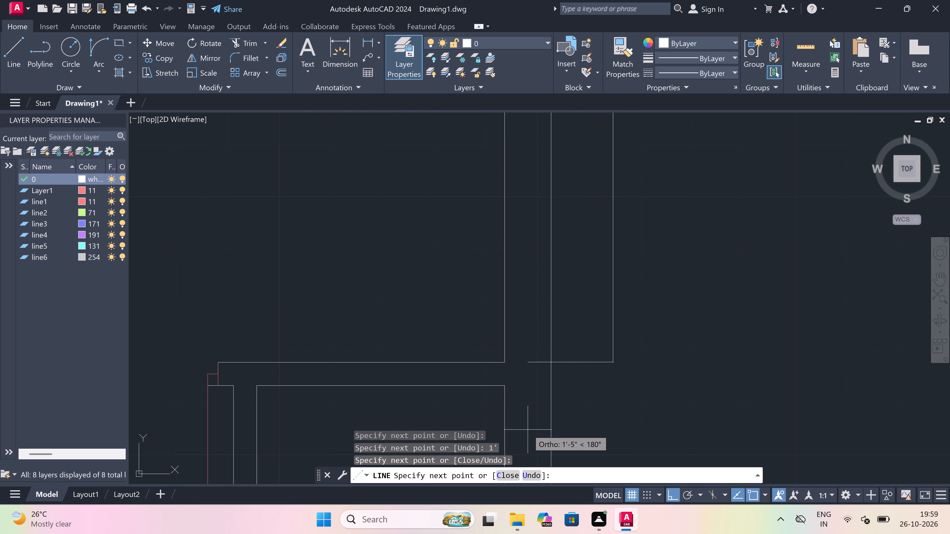
{"action": "left_click", "coordinate": [503, 362]}
{"action": "key", "text": "Escape"}
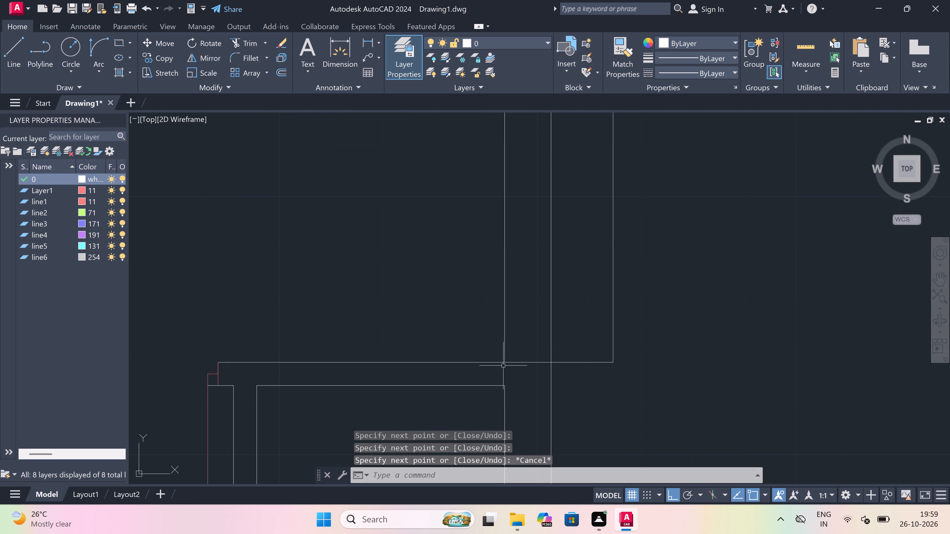
Draw the projection's outer face from the lower wall's bottom face, extending 4.5" past the inner outline, up to its top line, and back to it.
{"action": "key", "text": "space"}
{"action": "left_click_drag", "start_coordinate": [505, 386], "coordinate": [527, 386]}
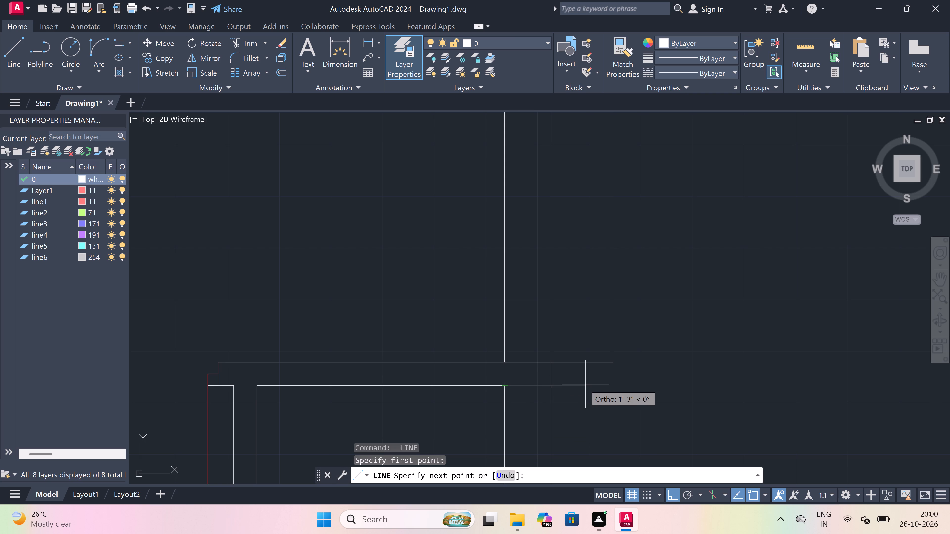
{"action": "left_click_drag", "start_coordinate": [613, 386], "coordinate": [626, 381]}
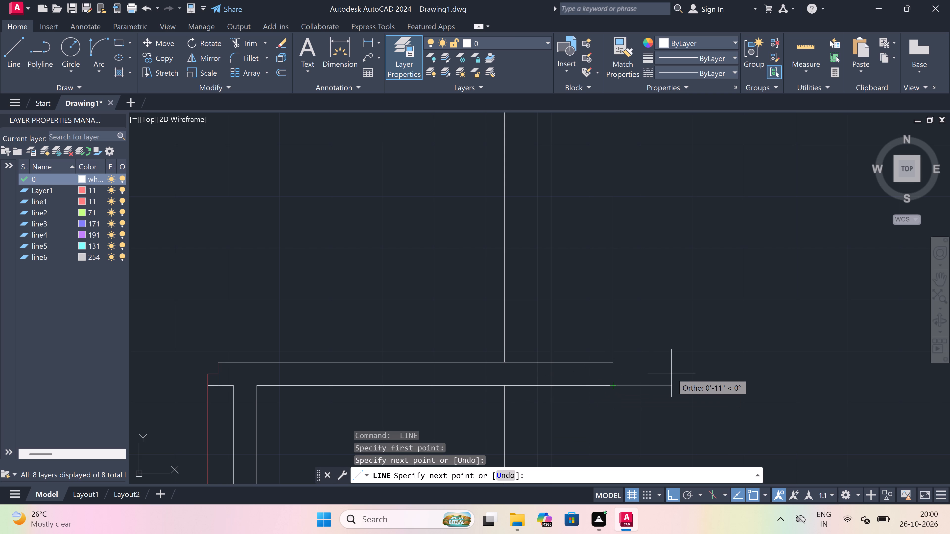
{"action": "type", "text": "4.5"}
{"action": "key", "text": "shift+quotedbl"}
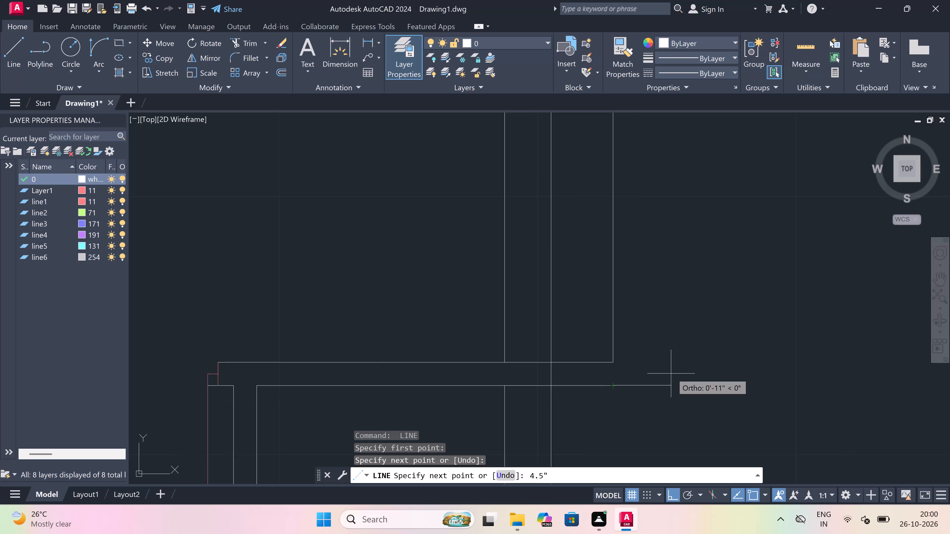
{"action": "key", "text": "space"}
{"action": "scroll", "coordinate": [634, 308], "scroll_direction": "down", "scroll_amount": 1}
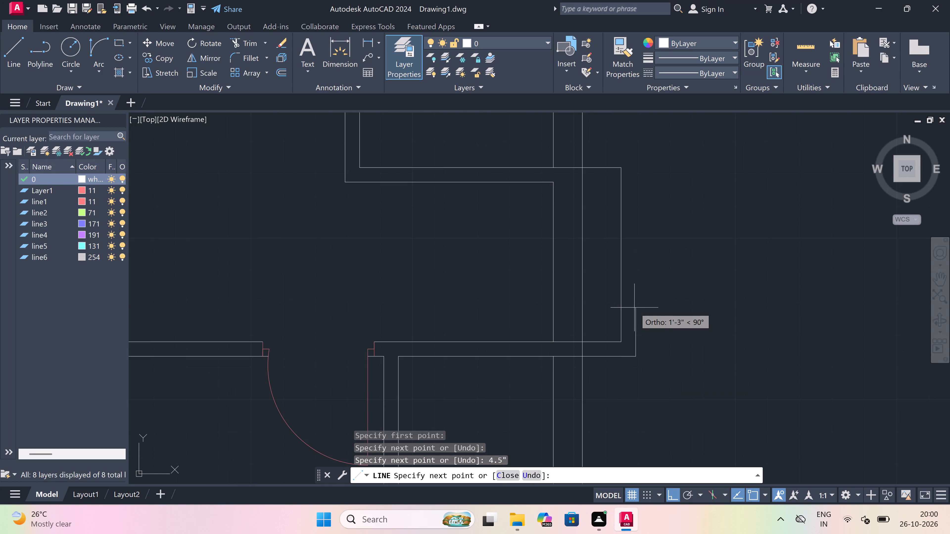
{"action": "scroll", "coordinate": [634, 308], "scroll_direction": "down", "scroll_amount": 1}
{"action": "scroll", "coordinate": [617, 218], "scroll_direction": "up", "scroll_amount": 3}
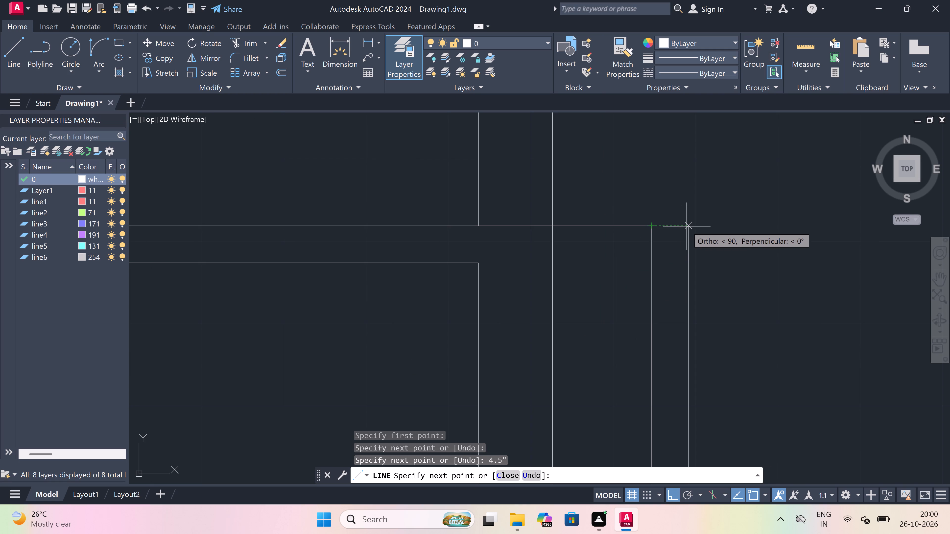
{"action": "left_click_drag", "start_coordinate": [687, 226], "coordinate": [679, 224]}
{"action": "left_click", "coordinate": [656, 223]}
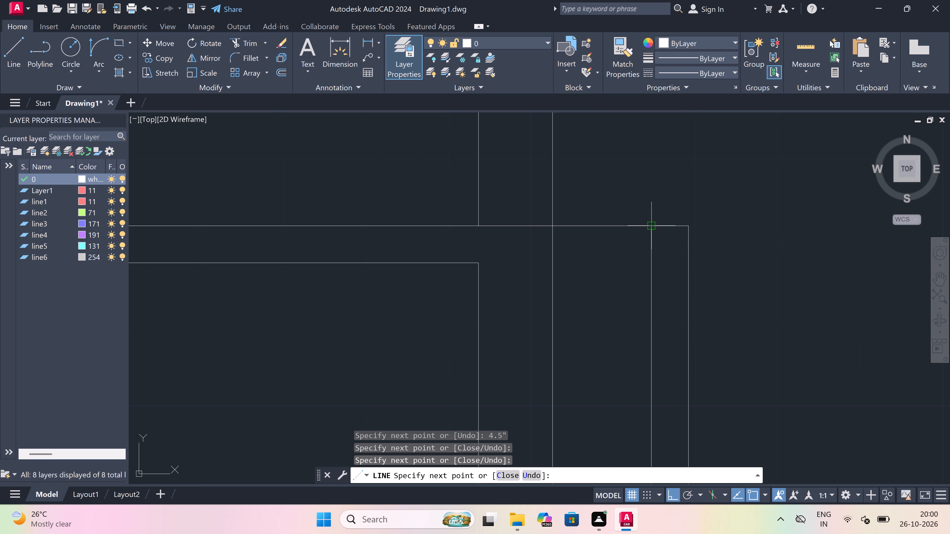
{"action": "key", "text": "Escape"}
Extend the small room's lower wall face with a line from its corner at the right wall to the projection's inner vertical line.
{"action": "key", "text": "space"}
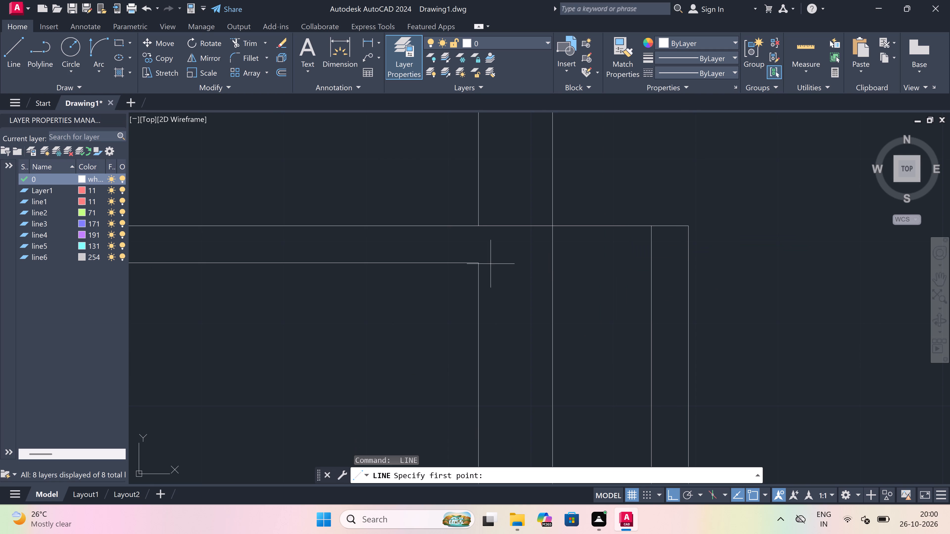
{"action": "left_click_drag", "start_coordinate": [482, 262], "coordinate": [558, 264]}
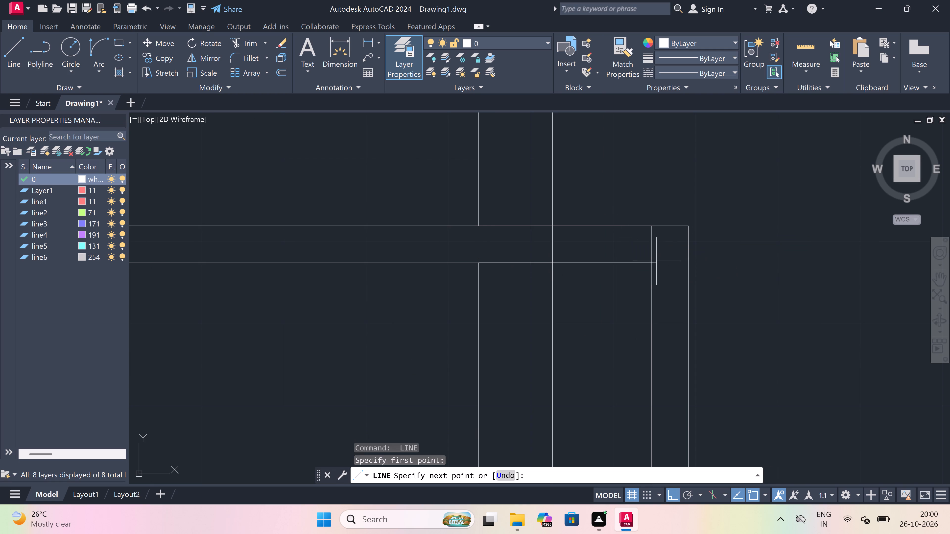
{"action": "left_click", "coordinate": [653, 261]}
{"action": "key", "text": "Escape"}
Trim the inner vertical's stub at the projection's upper corner and the outer wall line running through its upper wall and interior.
{"action": "type", "text": "tr"}
{"action": "key", "text": "space"}
{"action": "left_click", "coordinate": [653, 252]}
{"action": "left_click", "coordinate": [560, 244]}
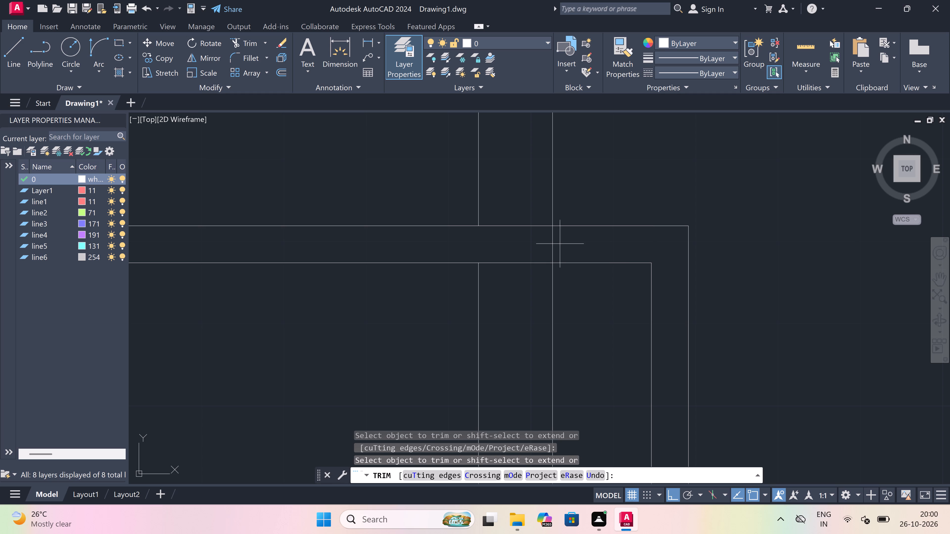
{"action": "left_click", "coordinate": [465, 256]}
{"action": "scroll", "coordinate": [545, 251], "scroll_direction": "down", "scroll_amount": 4}
{"action": "scroll", "coordinate": [545, 301], "scroll_direction": "up", "scroll_amount": 3}
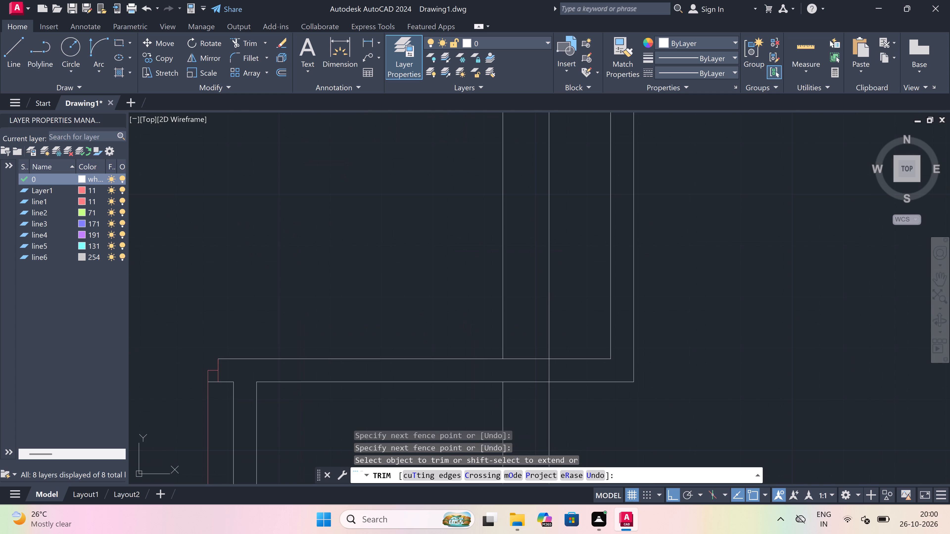
{"action": "left_click", "coordinate": [553, 290]}
{"action": "scroll", "coordinate": [462, 298], "scroll_direction": "down", "scroll_amount": 2}
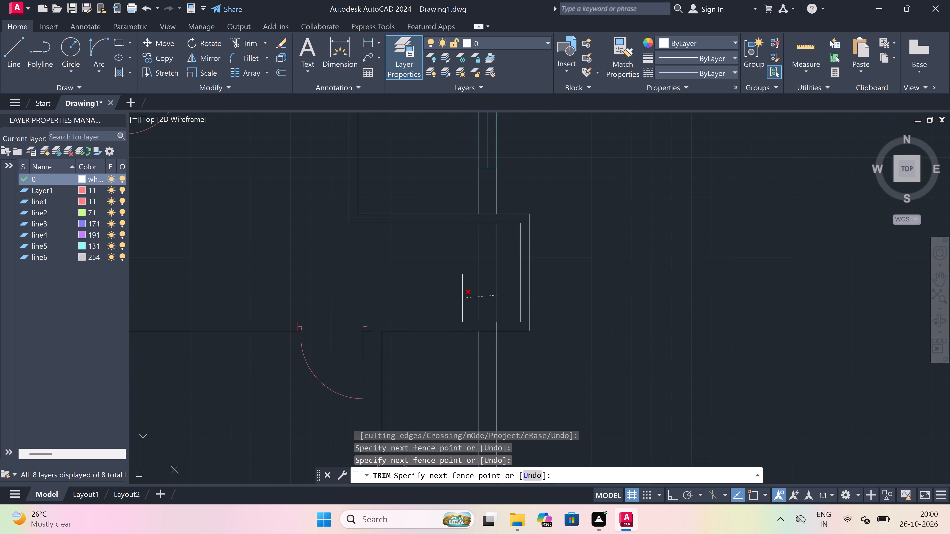
{"action": "left_click", "coordinate": [462, 298]}
Trim the remaining lines between wall faces where the outer wall meets the projection's lower and upper walls, opening both junctions.
{"action": "scroll", "coordinate": [484, 326], "scroll_direction": "up", "scroll_amount": 4}
{"action": "left_click_drag", "start_coordinate": [484, 325], "coordinate": [517, 324]}
{"action": "left_click", "coordinate": [665, 330]}
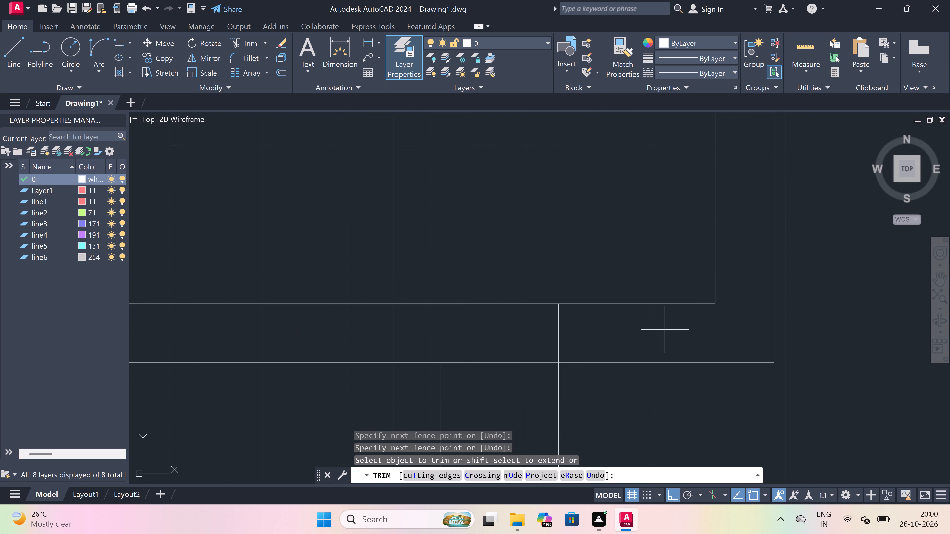
{"action": "left_click", "coordinate": [509, 329]}
{"action": "left_click_drag", "start_coordinate": [507, 359], "coordinate": [507, 356]}
{"action": "left_click_drag", "start_coordinate": [500, 404], "coordinate": [500, 394]}
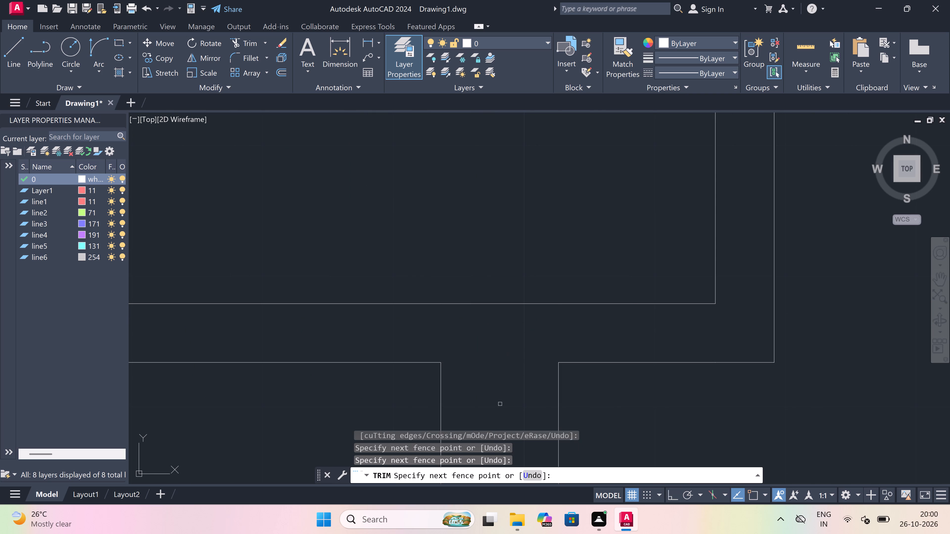
{"action": "scroll", "coordinate": [498, 347], "scroll_direction": "down", "scroll_amount": 5}
{"action": "scroll", "coordinate": [498, 315], "scroll_direction": "up", "scroll_amount": 1}
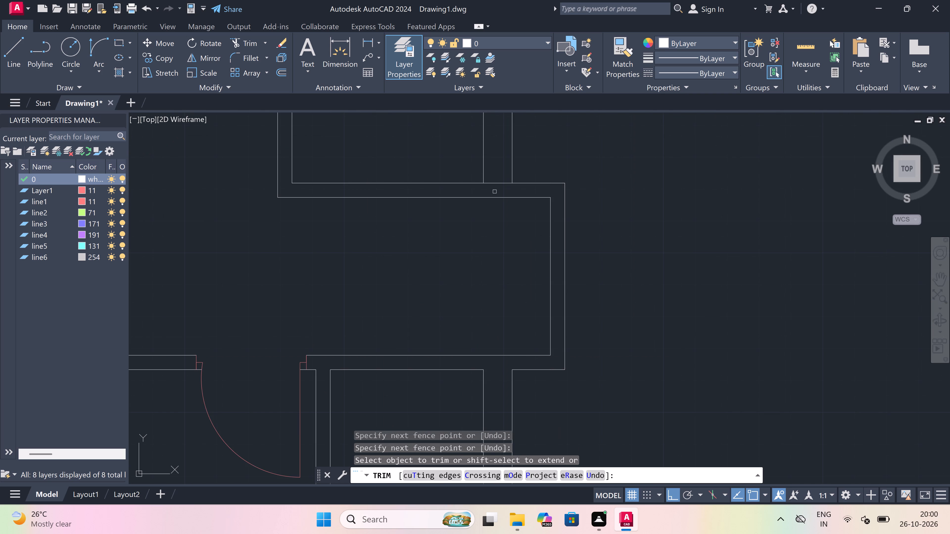
{"action": "left_click", "coordinate": [495, 183]}
{"action": "scroll", "coordinate": [495, 182], "scroll_direction": "down", "scroll_amount": 2}
{"action": "key", "text": "Escape"}
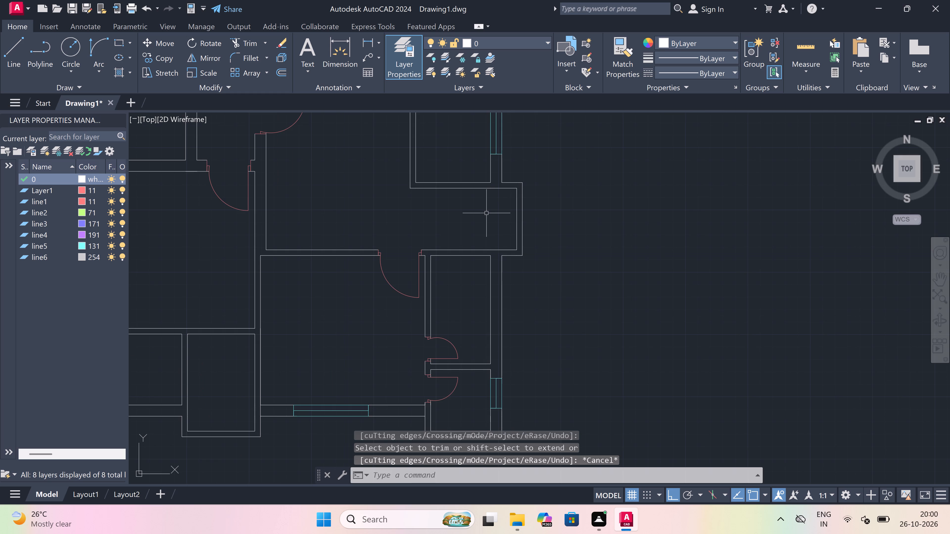
Draw a short line across the small room's lower wall near its left end, aligned with the door jamb below.
{"action": "scroll", "coordinate": [486, 213], "scroll_direction": "up", "scroll_amount": 2}
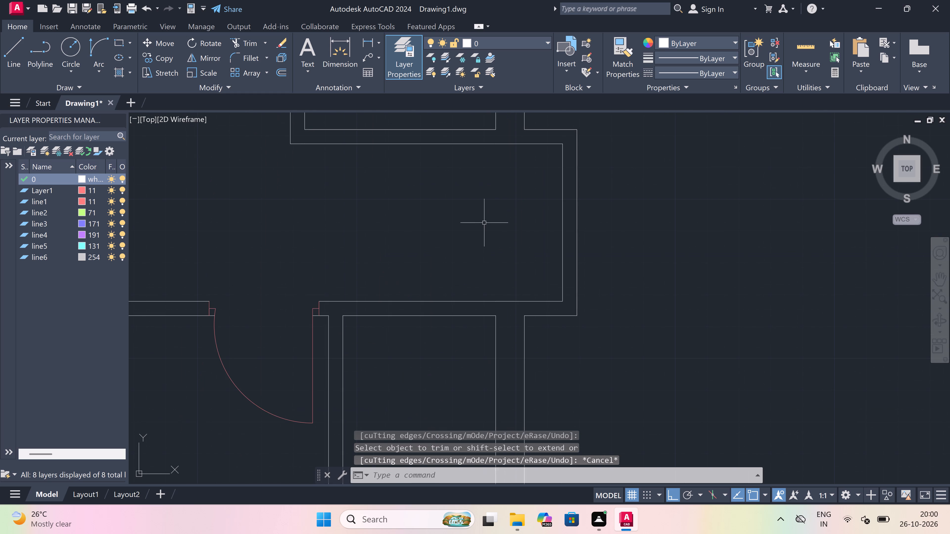
{"action": "scroll", "coordinate": [477, 223], "scroll_direction": "down", "scroll_amount": 5}
{"action": "scroll", "coordinate": [470, 219], "scroll_direction": "up", "scroll_amount": 2}
{"action": "scroll", "coordinate": [435, 217], "scroll_direction": "up", "scroll_amount": 1}
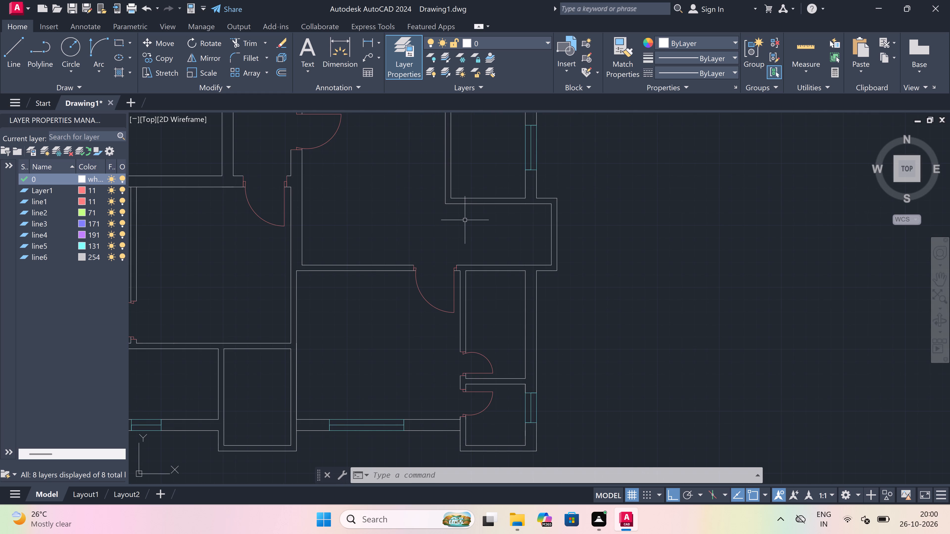
{"action": "scroll", "coordinate": [457, 158], "scroll_direction": "up", "scroll_amount": 2}
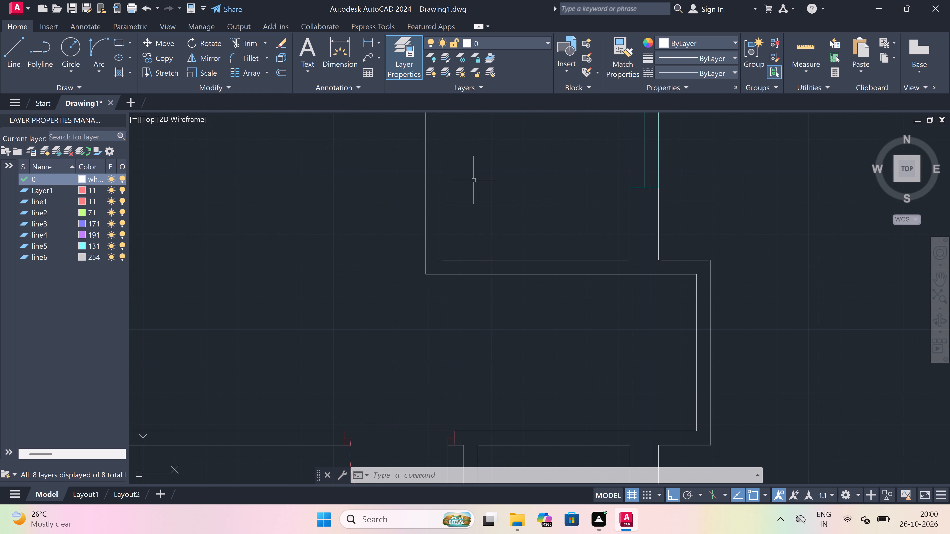
{"action": "key", "text": "l"}
{"action": "key", "text": "space"}
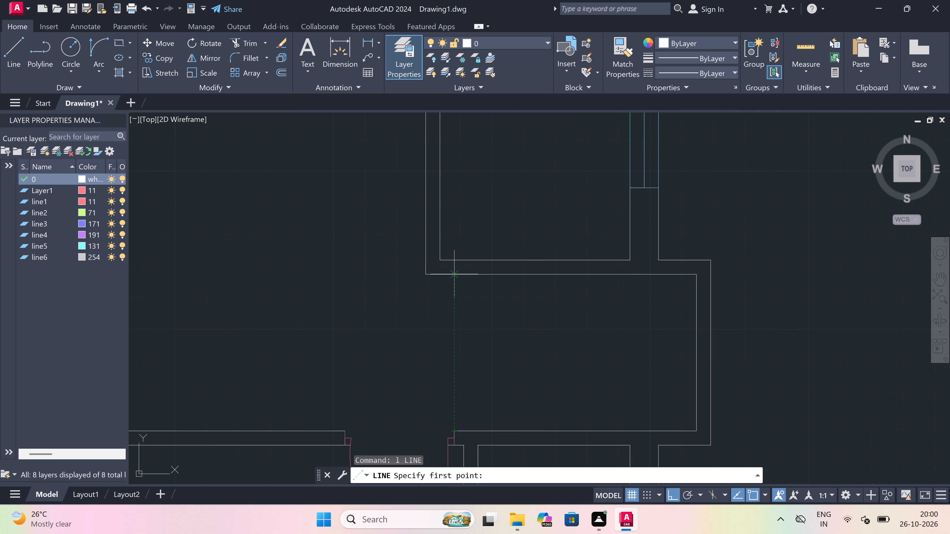
{"action": "left_click_drag", "start_coordinate": [457, 272], "coordinate": [457, 267]}
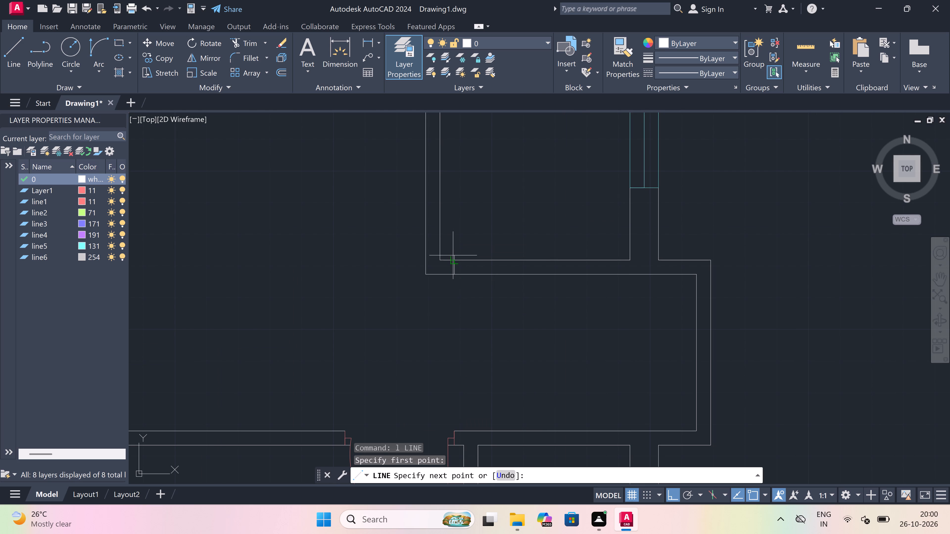
{"action": "left_click", "coordinate": [453, 260]}
{"action": "key", "text": "Escape"}
Draw a short line across the small room's left wall, slightly above its mid-height, to mark the opening's upper end.
{"action": "scroll", "coordinate": [453, 290], "scroll_direction": "down", "scroll_amount": 4}
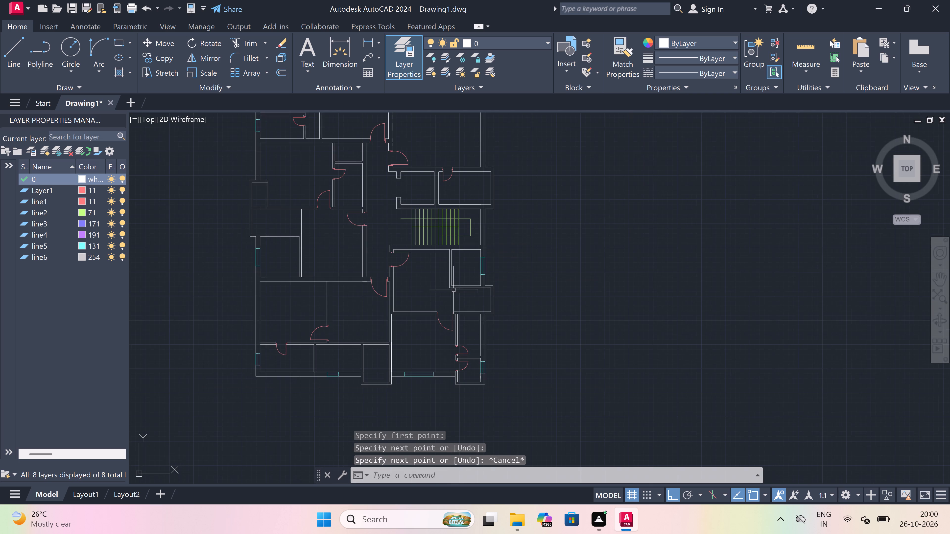
{"action": "scroll", "coordinate": [453, 274], "scroll_direction": "up", "scroll_amount": 3}
{"action": "key", "text": "space"}
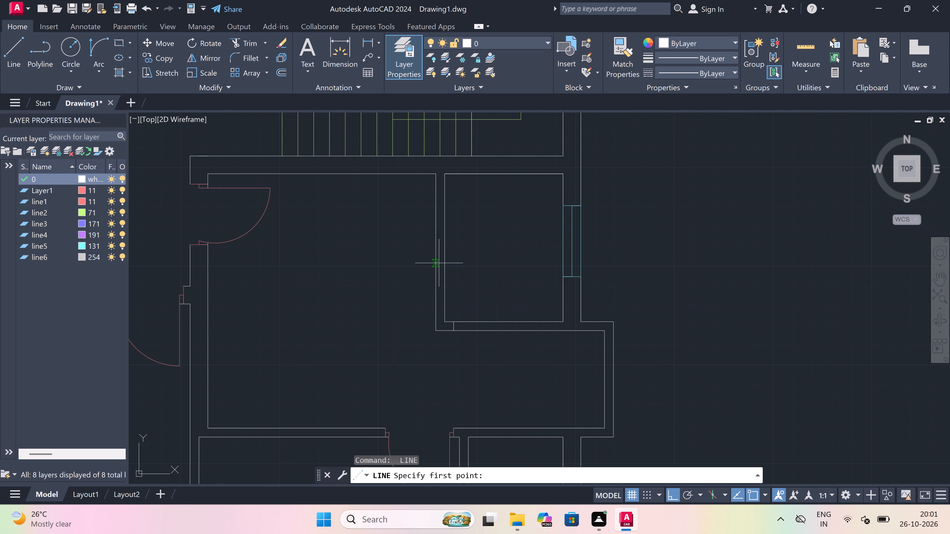
{"action": "left_click", "coordinate": [433, 241]}
{"action": "left_click", "coordinate": [447, 242]}
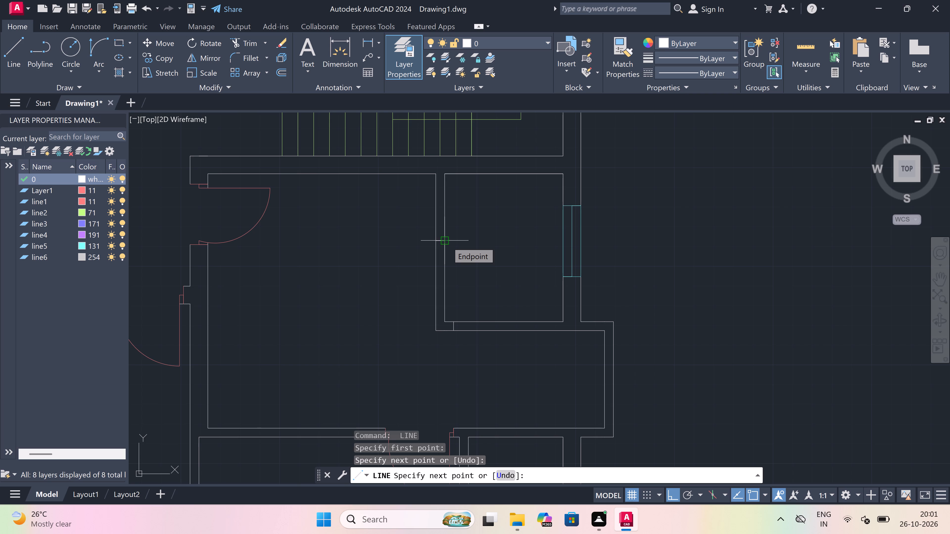
{"action": "key", "text": "Escape"}
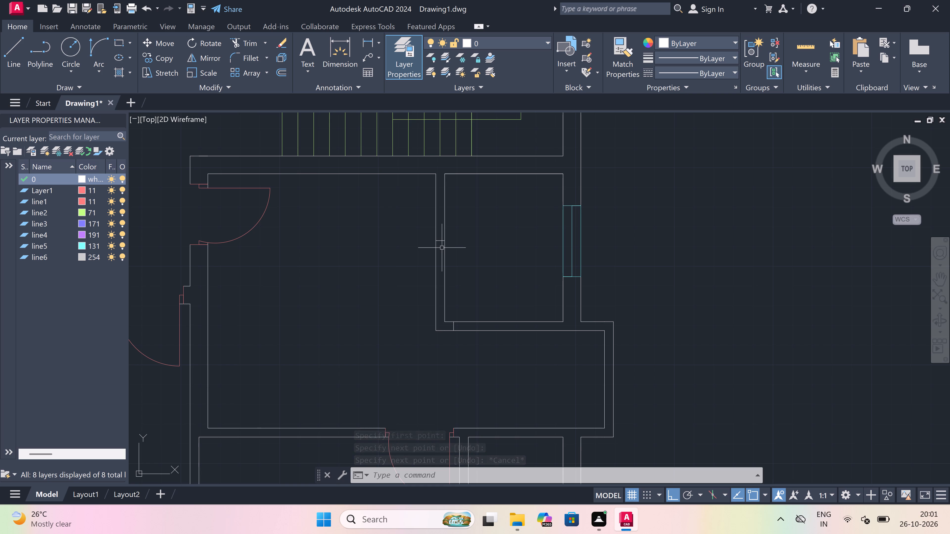
Trim away the small room's lower-left wall corner between the two short cross lines to form an opening.
{"action": "type", "text": "tr"}
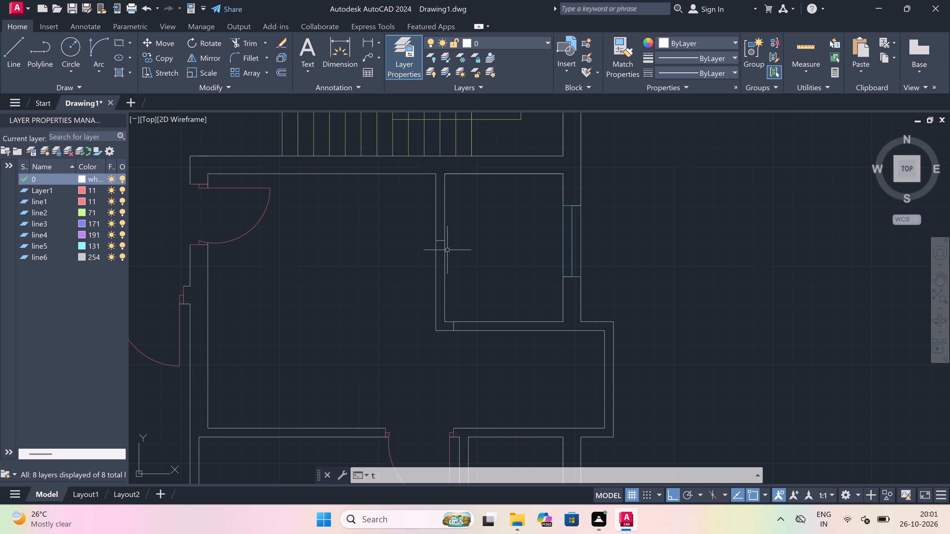
{"action": "key", "text": "space"}
{"action": "left_click", "coordinate": [448, 254]}
{"action": "left_click", "coordinate": [430, 316]}
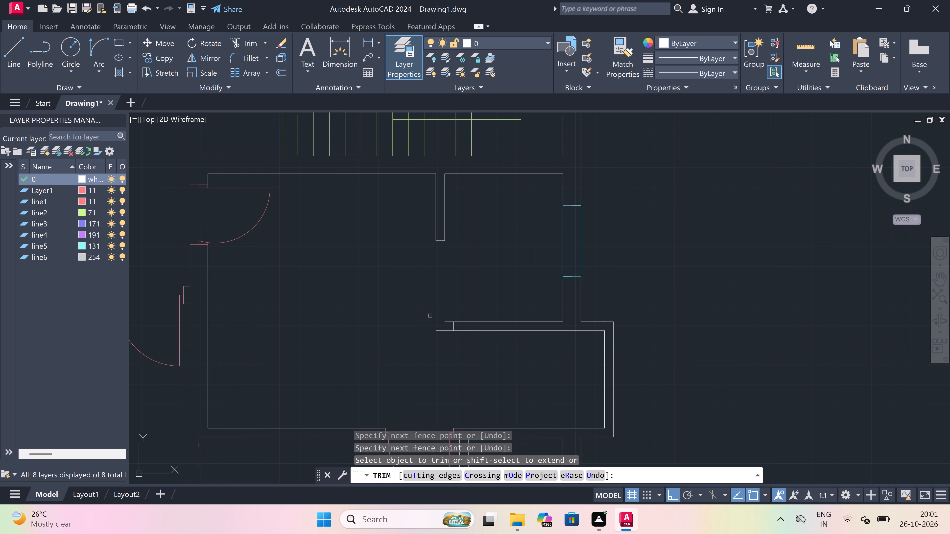
{"action": "scroll", "coordinate": [450, 332], "scroll_direction": "up", "scroll_amount": 1}
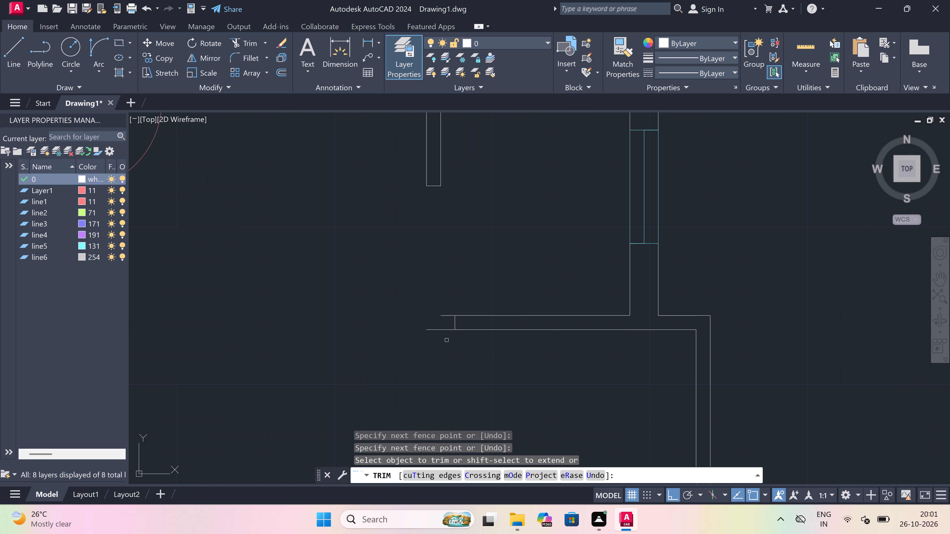
{"action": "left_click", "coordinate": [447, 340]}
{"action": "left_click", "coordinate": [447, 302]}
{"action": "left_click", "coordinate": [440, 339]}
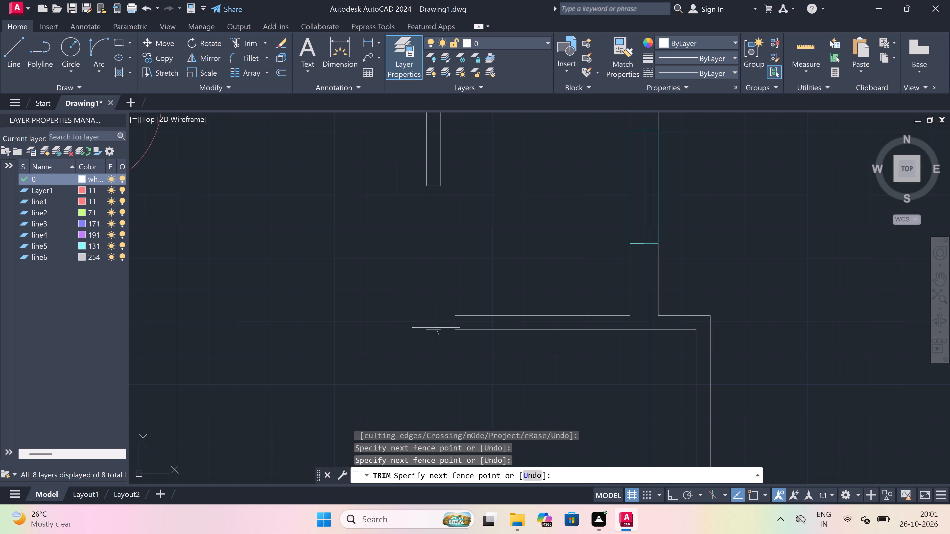
{"action": "left_click", "coordinate": [431, 315]}
{"action": "key", "text": "Escape"}
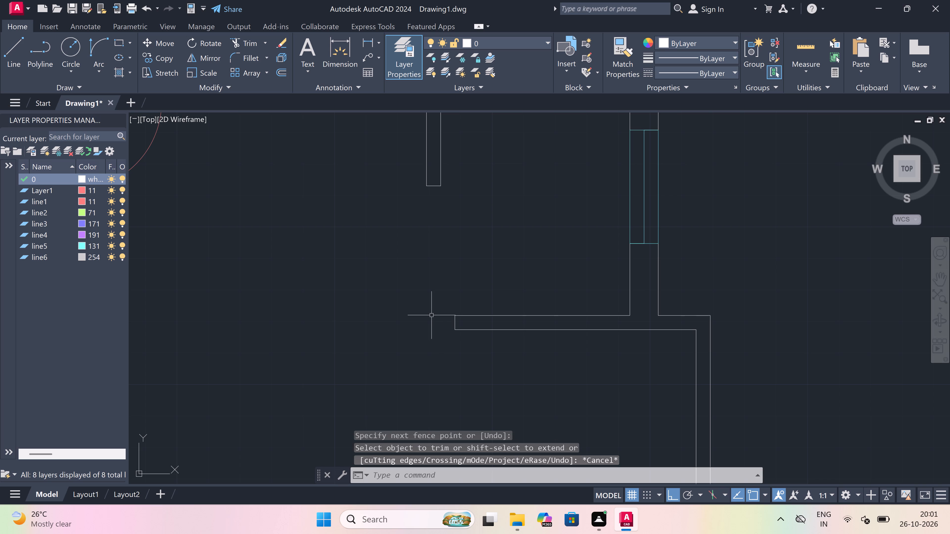
Draw a vertical line from the trimmed left end of the projection's upper wall down to the lower wall's corner at the door jamb.
{"action": "scroll", "coordinate": [431, 314], "scroll_direction": "down", "scroll_amount": 3}
{"action": "scroll", "coordinate": [431, 314], "scroll_direction": "up", "scroll_amount": 3}
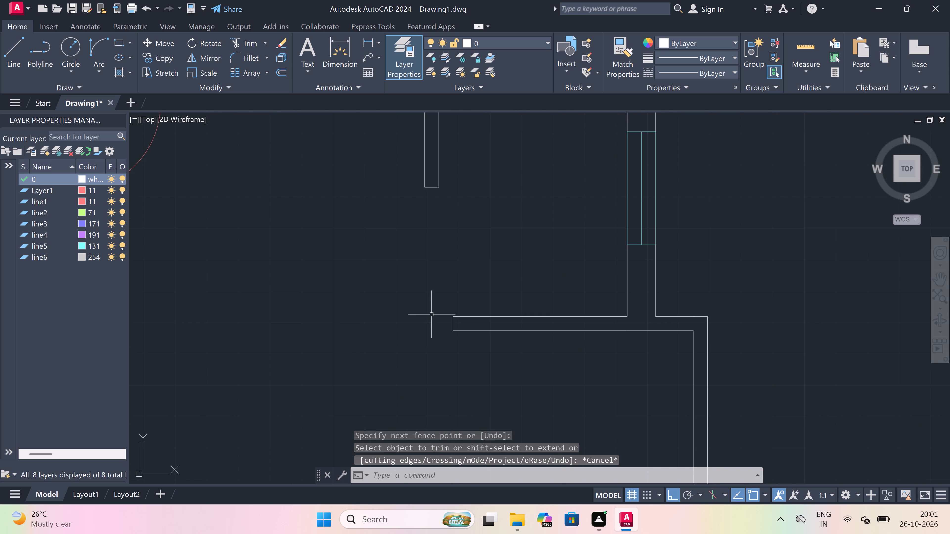
{"action": "scroll", "coordinate": [484, 249], "scroll_direction": "down", "scroll_amount": 3}
{"action": "scroll", "coordinate": [479, 225], "scroll_direction": "up", "scroll_amount": 2}
{"action": "scroll", "coordinate": [479, 225], "scroll_direction": "down", "scroll_amount": 1}
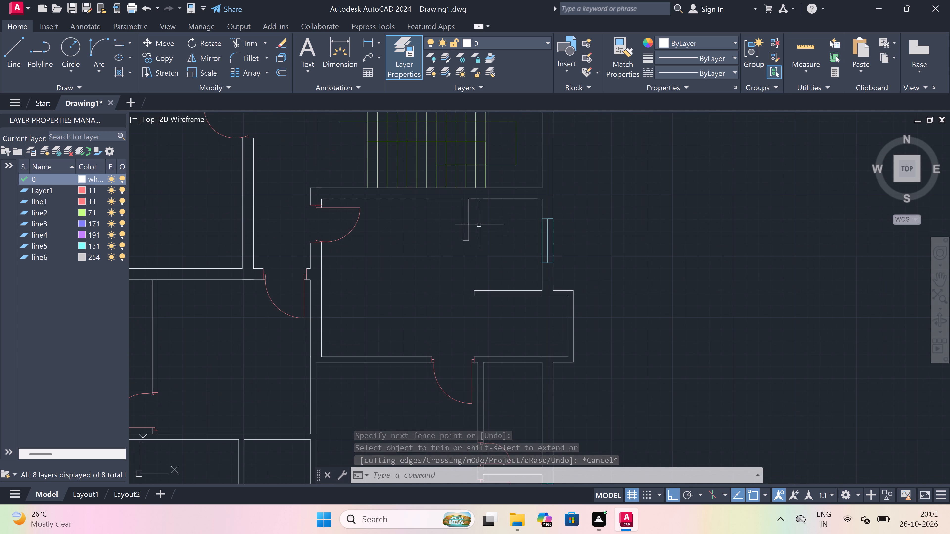
{"action": "scroll", "coordinate": [479, 225], "scroll_direction": "up", "scroll_amount": 1}
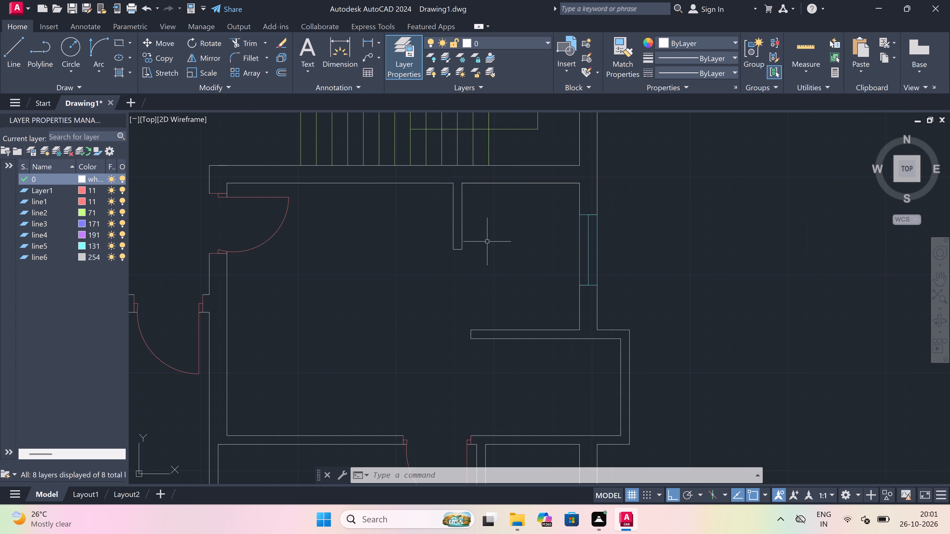
{"action": "scroll", "coordinate": [487, 242], "scroll_direction": "down", "scroll_amount": 5}
{"action": "scroll", "coordinate": [464, 270], "scroll_direction": "up", "scroll_amount": 1}
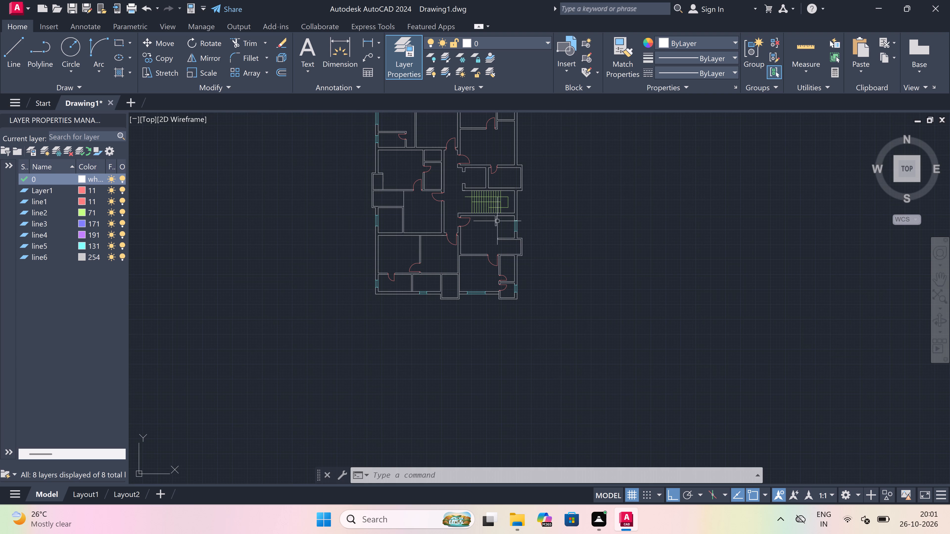
{"action": "scroll", "coordinate": [509, 237], "scroll_direction": "up", "scroll_amount": 3}
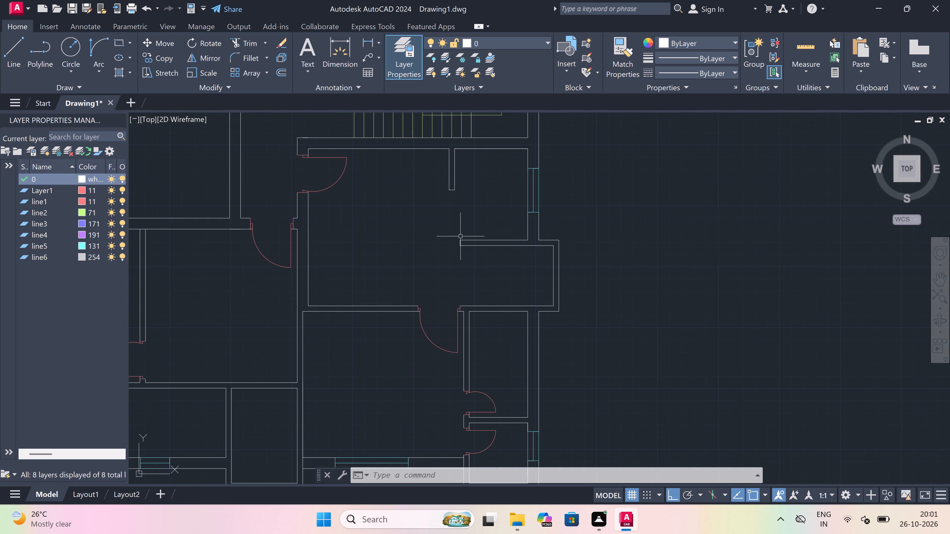
{"action": "scroll", "coordinate": [460, 236], "scroll_direction": "up", "scroll_amount": 1}
{"action": "key", "text": "l"}
{"action": "key", "text": "space"}
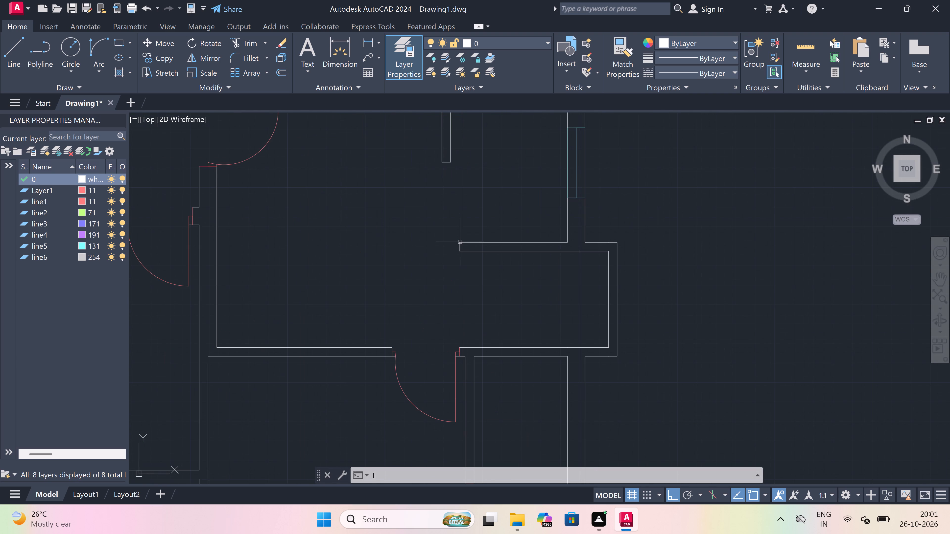
{"action": "left_click", "coordinate": [462, 246]}
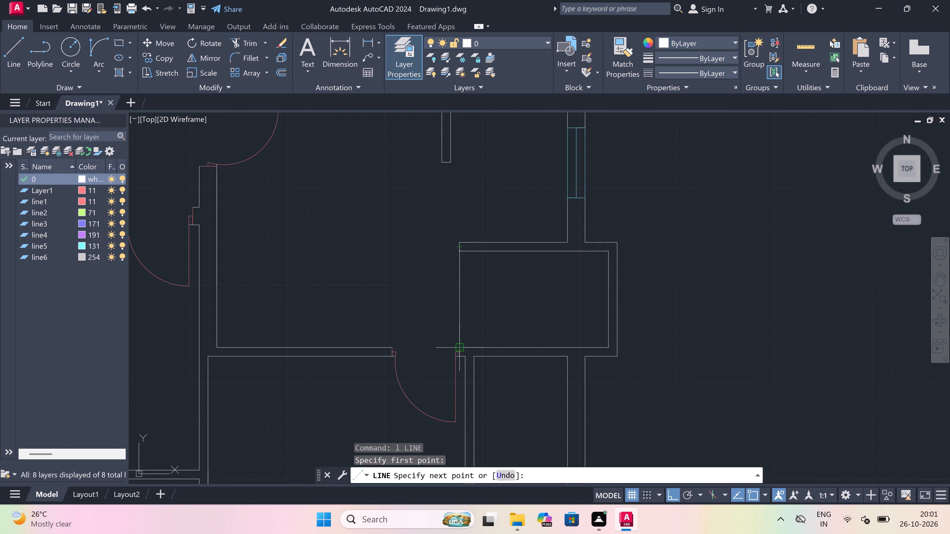
{"action": "scroll", "coordinate": [457, 350], "scroll_direction": "up", "scroll_amount": 4}
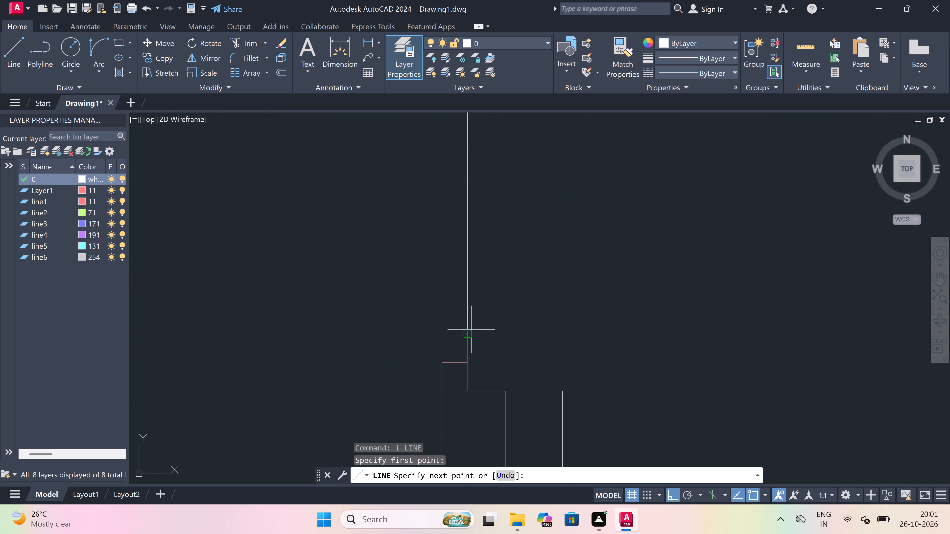
{"action": "left_click_drag", "start_coordinate": [471, 333], "coordinate": [473, 331]}
{"action": "key", "text": "Escape"}
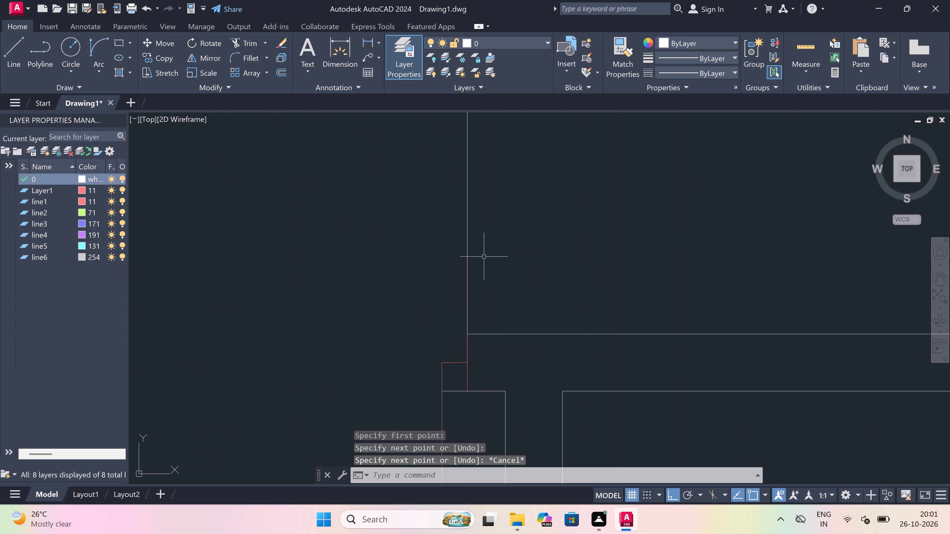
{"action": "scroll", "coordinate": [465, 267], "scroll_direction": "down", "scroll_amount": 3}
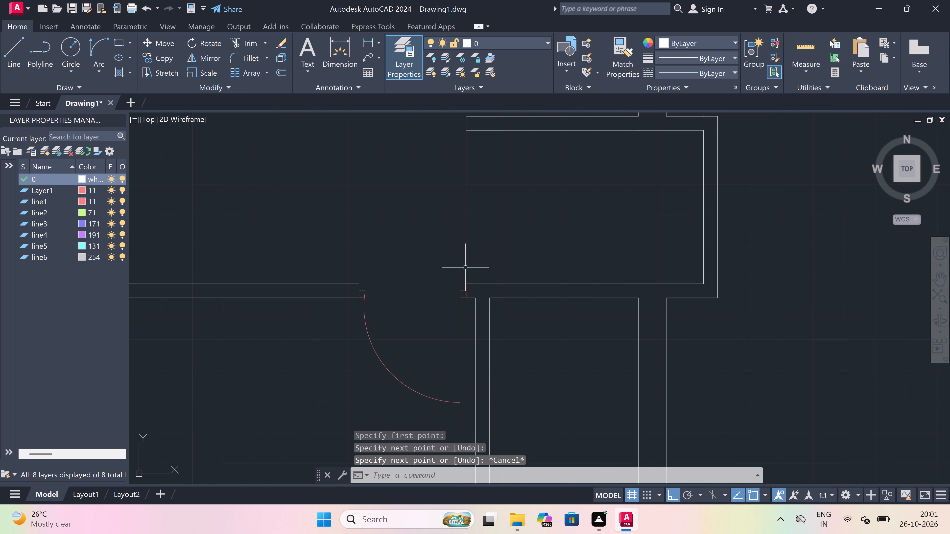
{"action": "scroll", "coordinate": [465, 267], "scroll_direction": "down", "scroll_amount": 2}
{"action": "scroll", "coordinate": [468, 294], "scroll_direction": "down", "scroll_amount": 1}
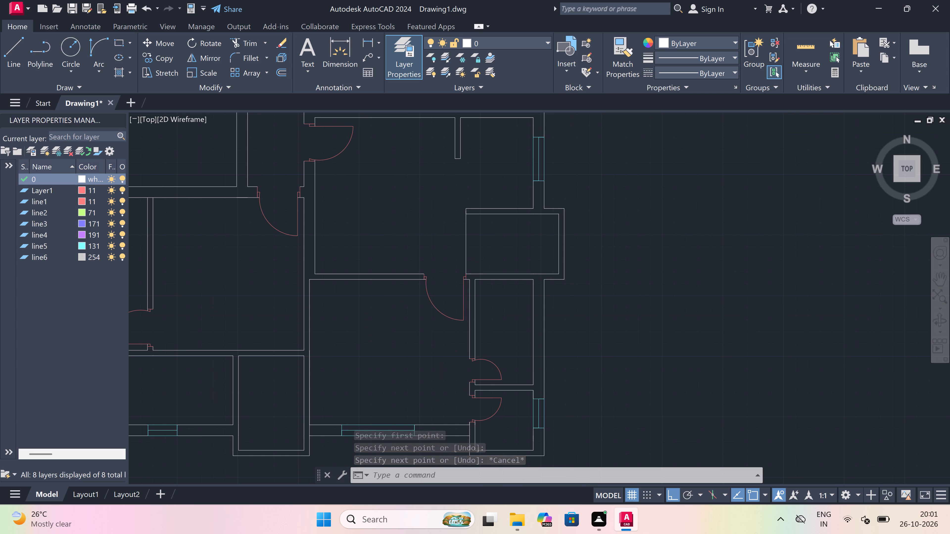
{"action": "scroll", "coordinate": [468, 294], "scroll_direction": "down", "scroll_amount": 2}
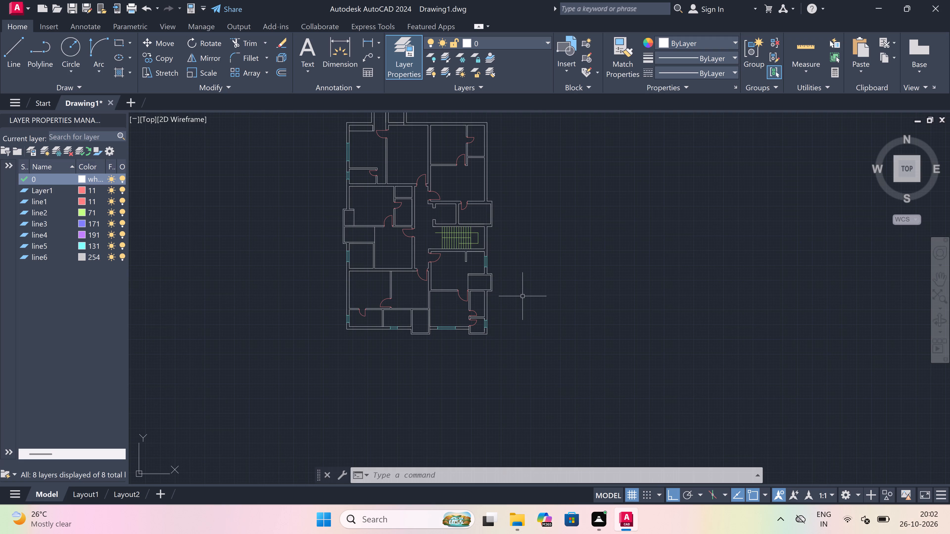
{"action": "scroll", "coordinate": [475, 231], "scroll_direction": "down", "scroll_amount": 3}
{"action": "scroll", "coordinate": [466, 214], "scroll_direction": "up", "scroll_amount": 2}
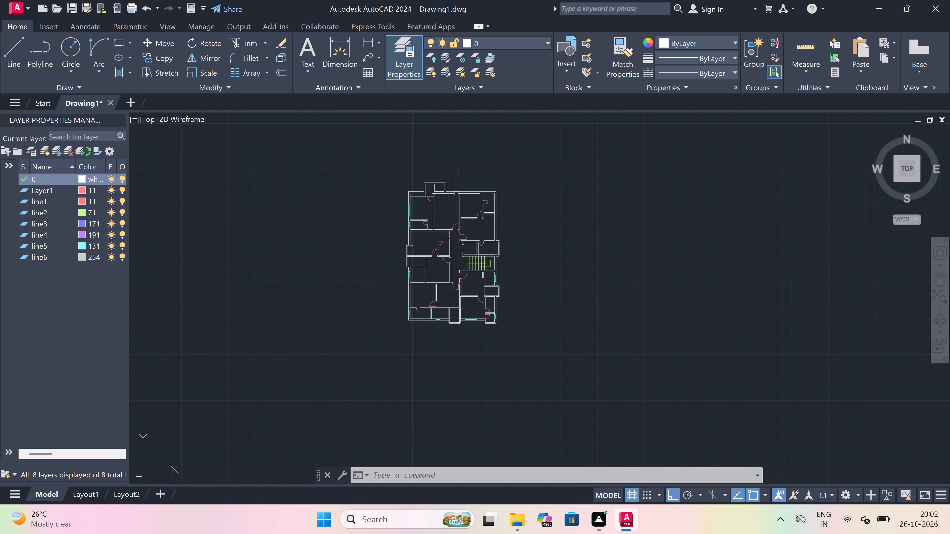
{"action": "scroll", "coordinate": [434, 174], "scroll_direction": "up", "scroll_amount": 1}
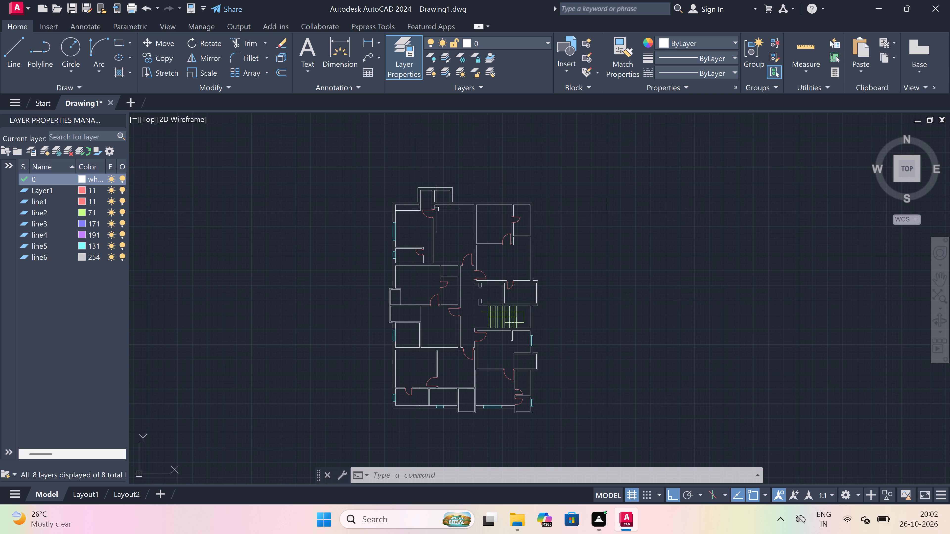
Add multiline text reading BEDROOM with 10'3"x12'0" on a second line, near the lower-left corner of the plan's upper-left room.
{"action": "scroll", "coordinate": [437, 230], "scroll_direction": "up", "scroll_amount": 1}
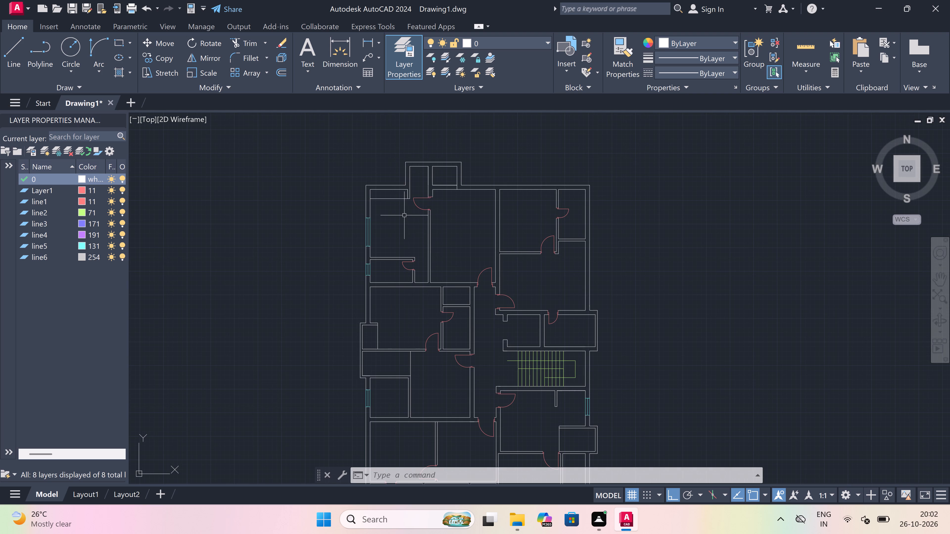
{"action": "scroll", "coordinate": [404, 215], "scroll_direction": "up", "scroll_amount": 2}
{"action": "type", "text": "mt"}
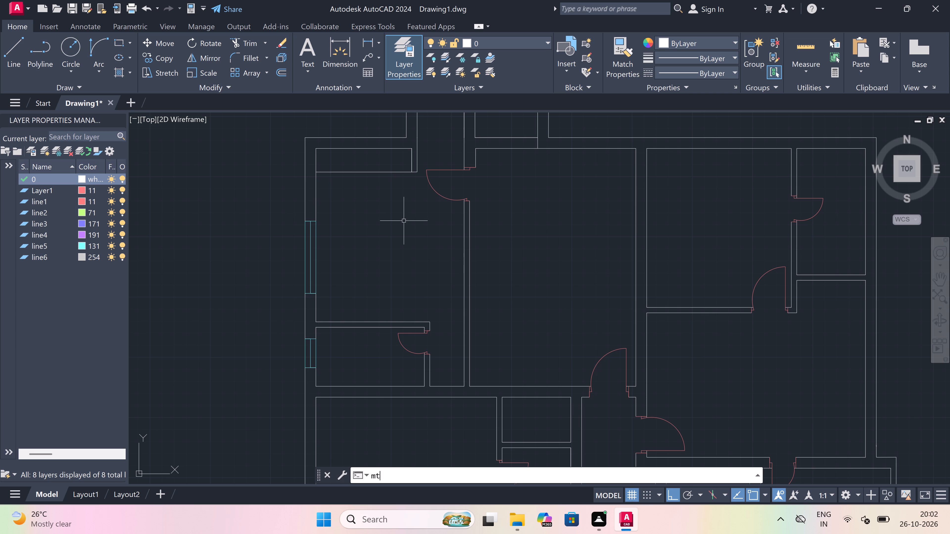
{"action": "key", "text": "space"}
{"action": "scroll", "coordinate": [348, 251], "scroll_direction": "up", "scroll_amount": 1}
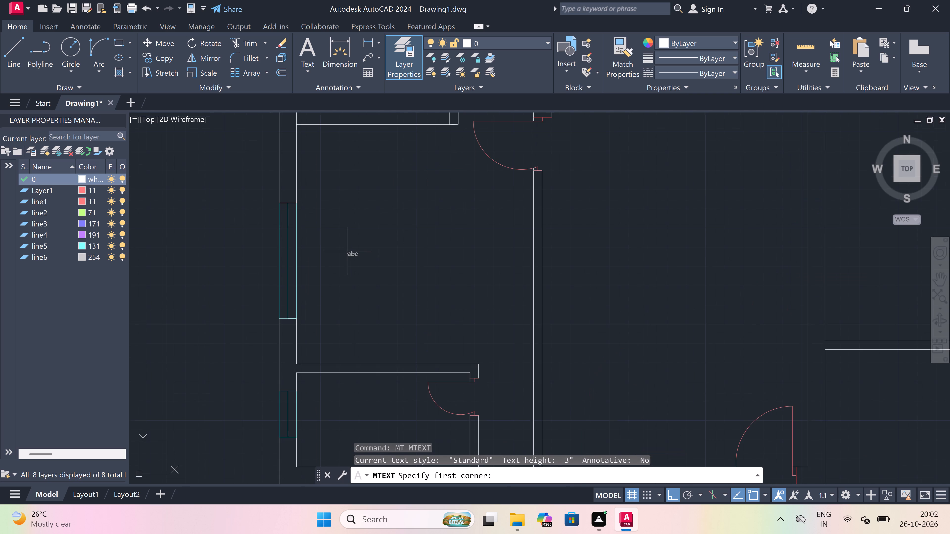
{"action": "scroll", "coordinate": [328, 325], "scroll_direction": "up", "scroll_amount": 1}
{"action": "left_click_drag", "start_coordinate": [311, 334], "coordinate": [319, 334]}
{"action": "left_click", "coordinate": [757, 345]}
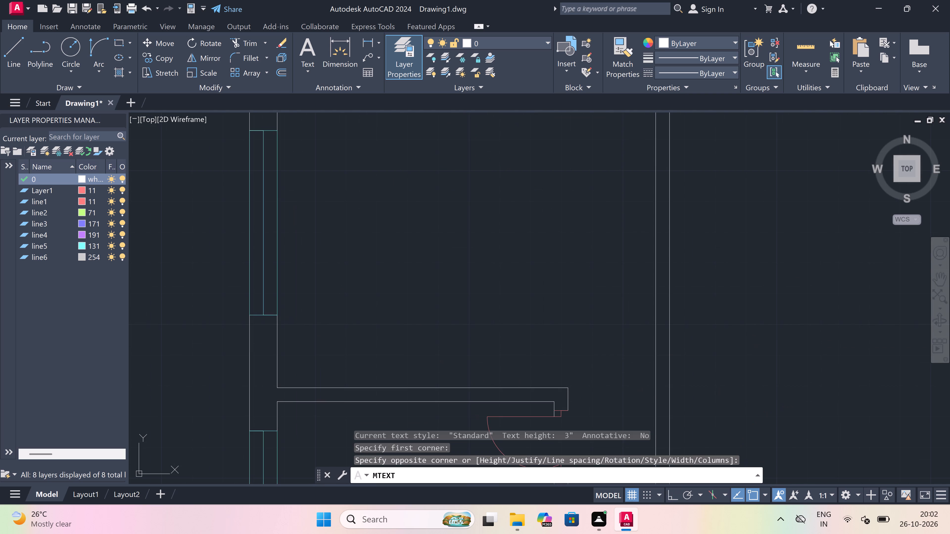
{"action": "type", "text": "BEDROO"}
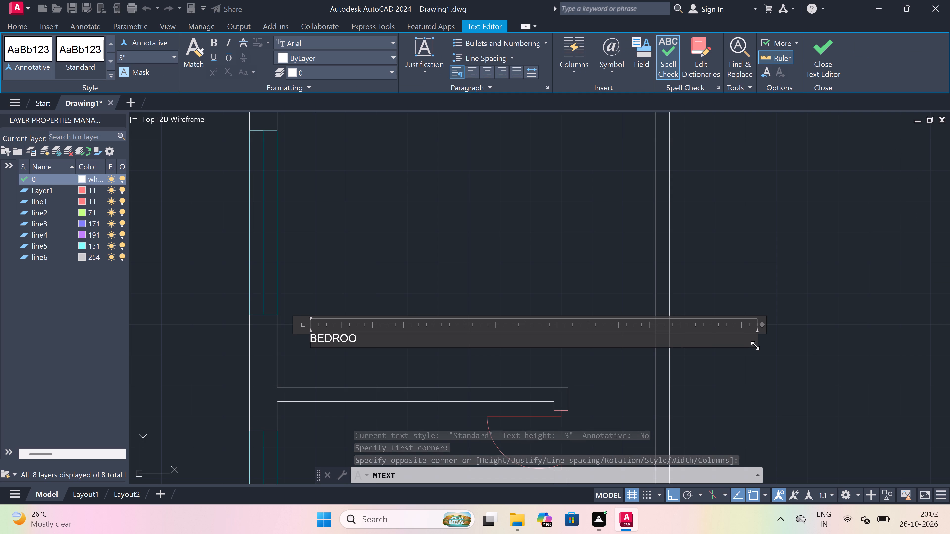
{"action": "key", "text": "m"}
{"action": "key", "text": "Return"}
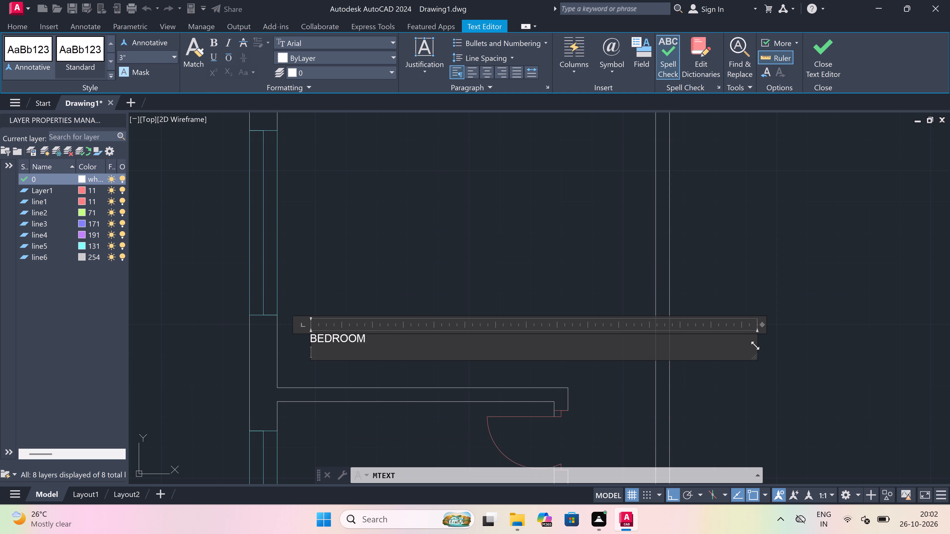
{"action": "key", "text": "1"}
{"action": "key", "text": "0"}
{"action": "key", "text": "apostrophe"}
{"action": "key", "text": "3"}
{"action": "key", "text": "shift+quotedbl"}
{"action": "key", "text": "x"}
{"action": "type", "text": "12'0"}
{"action": "key", "text": "shift+quotedbl"}
{"action": "left_click", "coordinate": [442, 284]}
Add multiline text reading TOILET with 6'7"x on a second line, in the small room directly below the labelled bedroom.
{"action": "scroll", "coordinate": [374, 294], "scroll_direction": "down", "scroll_amount": 2}
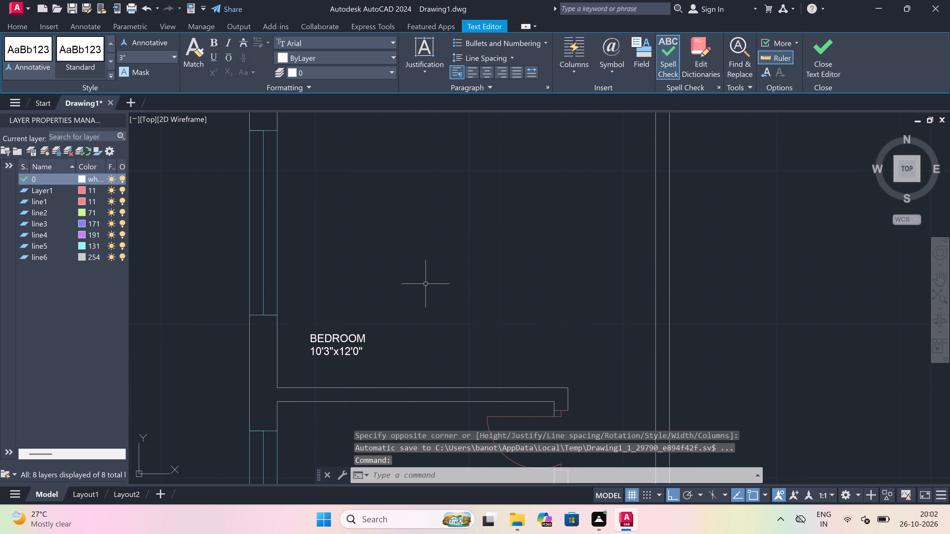
{"action": "scroll", "coordinate": [374, 294], "scroll_direction": "down", "scroll_amount": 2}
{"action": "scroll", "coordinate": [363, 334], "scroll_direction": "up", "scroll_amount": 2}
{"action": "scroll", "coordinate": [403, 311], "scroll_direction": "up", "scroll_amount": 1}
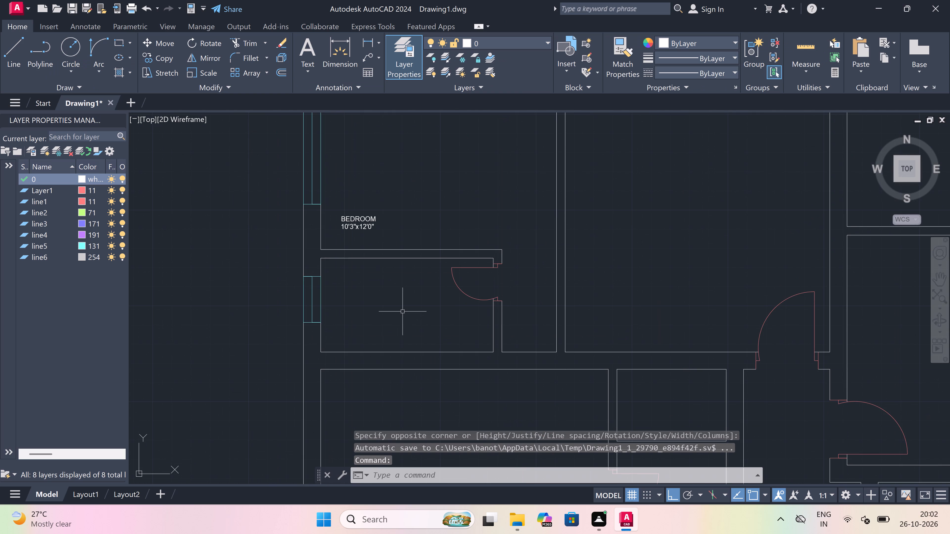
{"action": "key", "text": "space"}
{"action": "scroll", "coordinate": [403, 311], "scroll_direction": "up", "scroll_amount": 1}
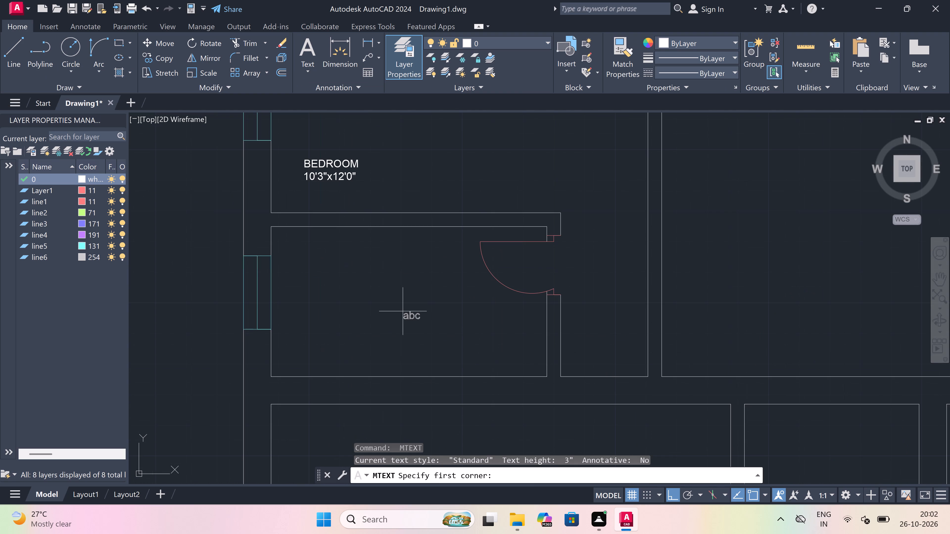
{"action": "left_click_drag", "start_coordinate": [323, 335], "coordinate": [400, 345]}
{"action": "left_click", "coordinate": [686, 342]}
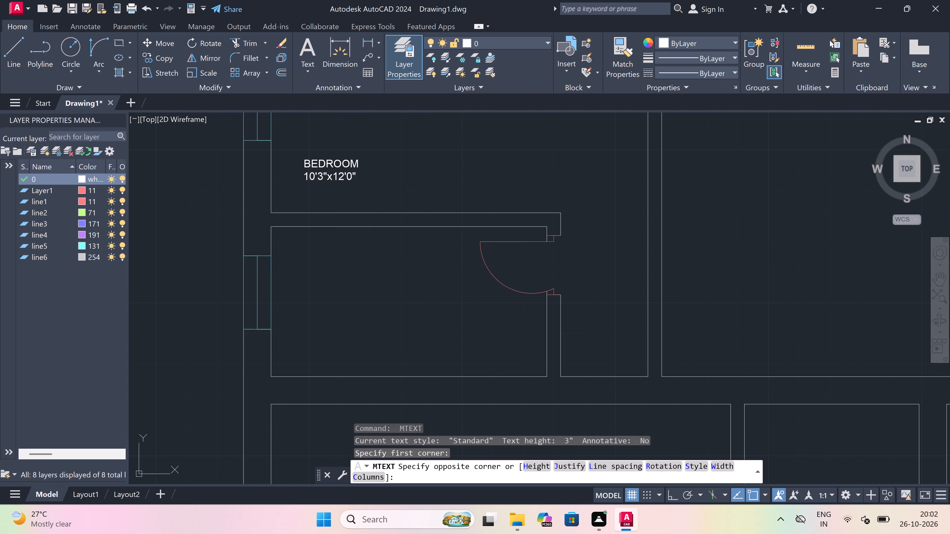
{"action": "type", "text": "TOILET"}
{"action": "key", "text": "Return"}
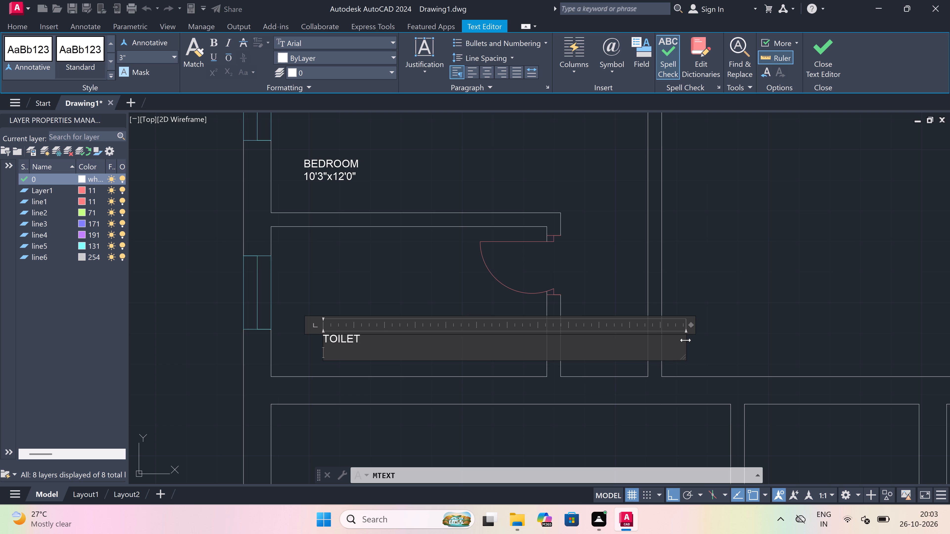
{"action": "scroll", "coordinate": [675, 360], "scroll_direction": "down", "scroll_amount": 1}
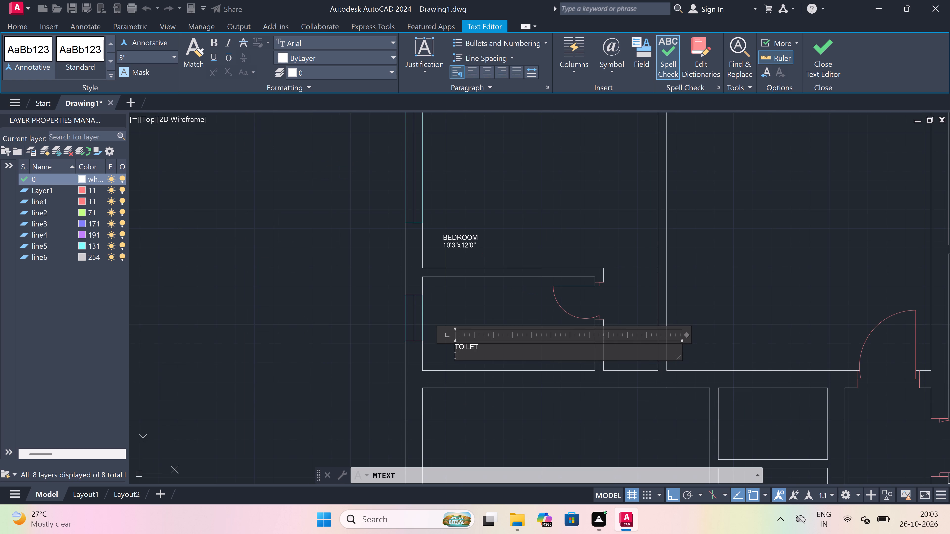
{"action": "scroll", "coordinate": [380, 258], "scroll_direction": "down", "scroll_amount": 2}
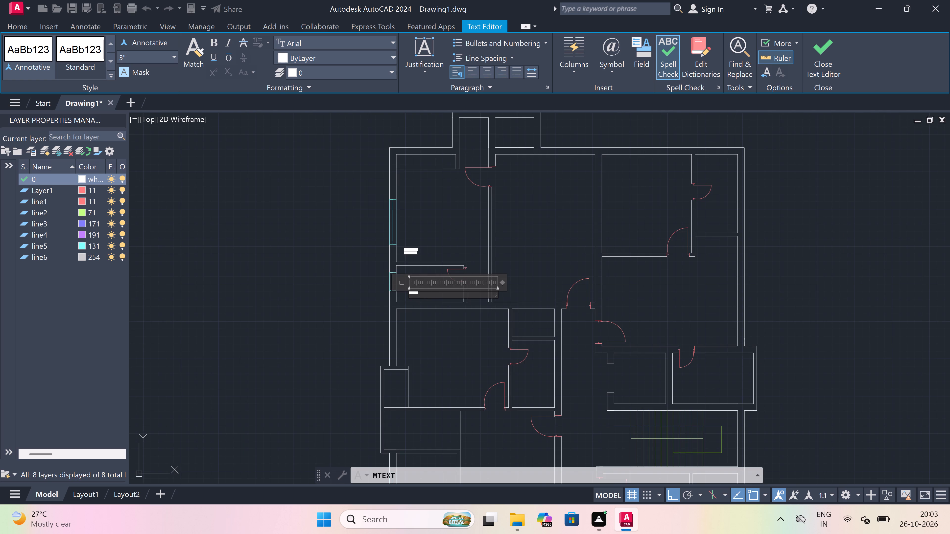
{"action": "scroll", "coordinate": [419, 290], "scroll_direction": "up", "scroll_amount": 3}
{"action": "scroll", "coordinate": [394, 303], "scroll_direction": "up", "scroll_amount": 2}
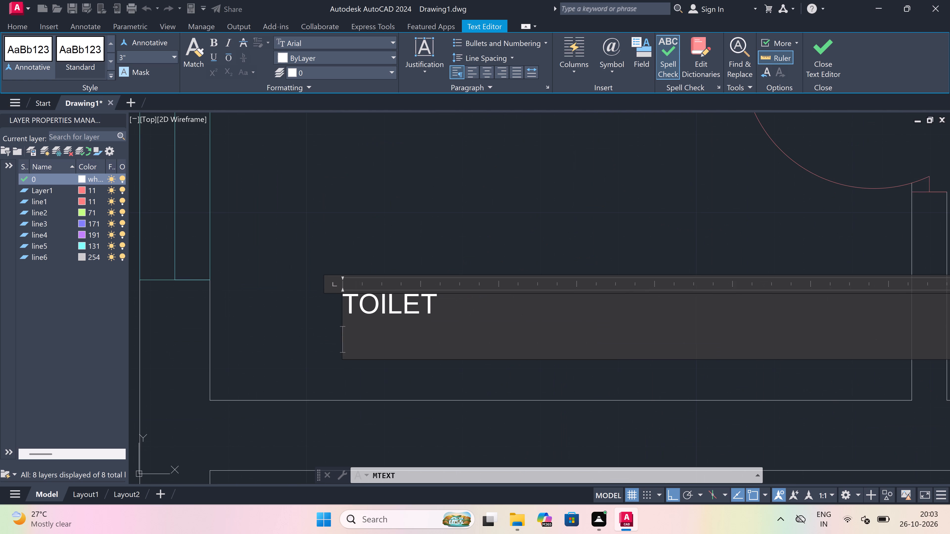
{"action": "key", "text": "6"}
{"action": "type", "text": "'7"}
{"action": "type", "text": "\"x"}
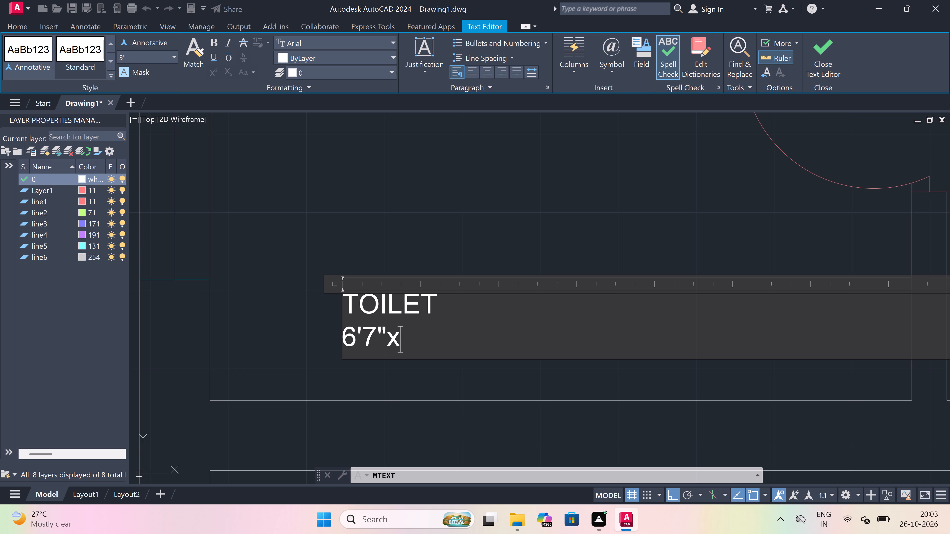
{"action": "scroll", "coordinate": [392, 339], "scroll_direction": "down", "scroll_amount": 4}
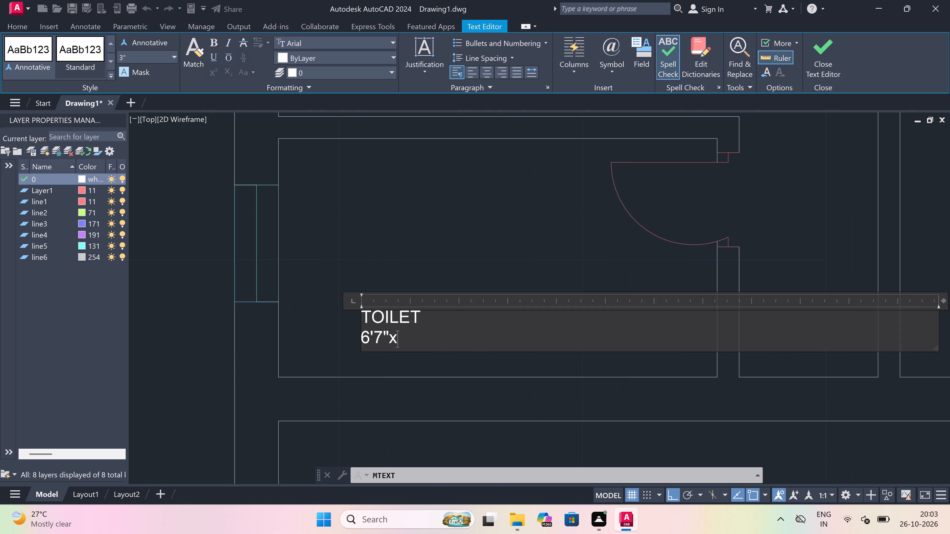
{"action": "left_click", "coordinate": [414, 299]}
Draw two crossing diagonal lines between opposite corners of the small rectangular shaft left of the central corridor.
{"action": "scroll", "coordinate": [410, 310], "scroll_direction": "down", "scroll_amount": 3}
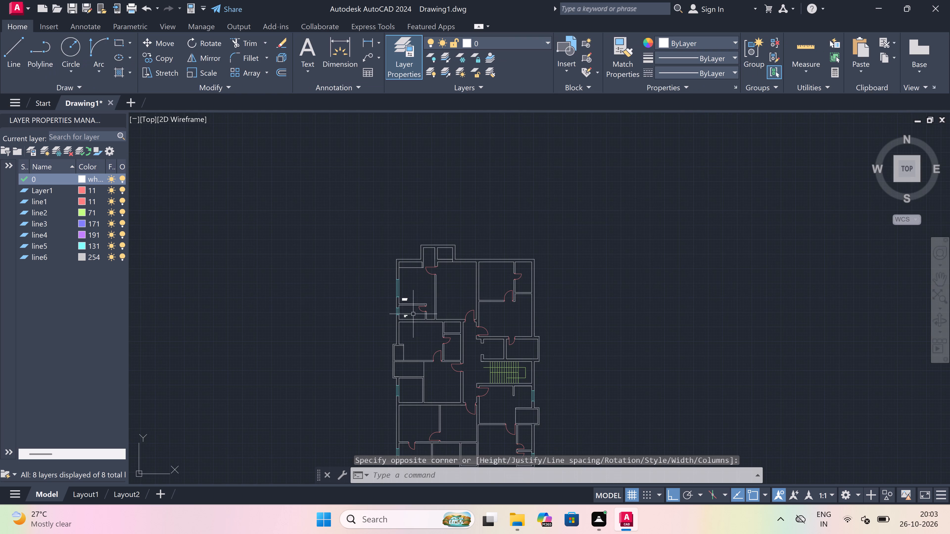
{"action": "scroll", "coordinate": [418, 322], "scroll_direction": "up", "scroll_amount": 2}
{"action": "scroll", "coordinate": [399, 311], "scroll_direction": "down", "scroll_amount": 2}
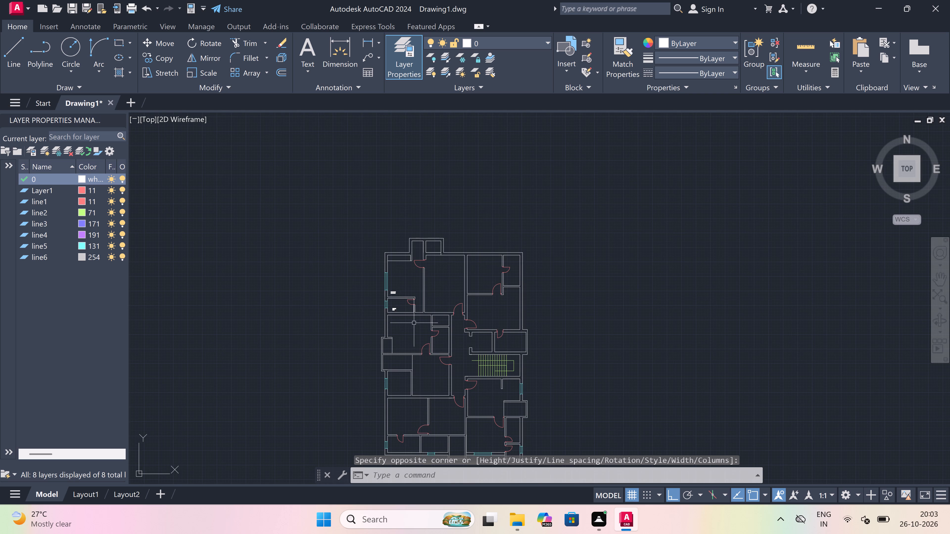
{"action": "scroll", "coordinate": [451, 327], "scroll_direction": "up", "scroll_amount": 2}
{"action": "scroll", "coordinate": [429, 322], "scroll_direction": "up", "scroll_amount": 3}
{"action": "key", "text": "l"}
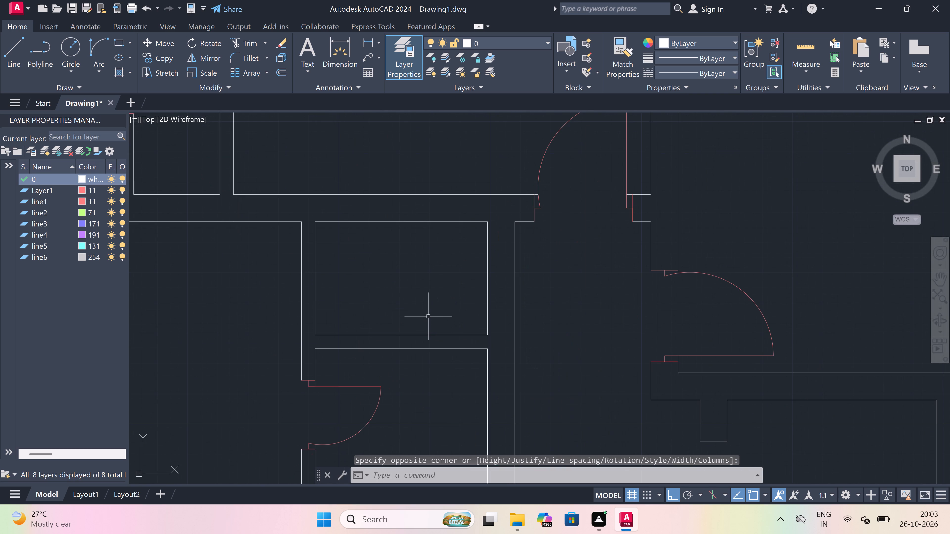
{"action": "key", "text": "space"}
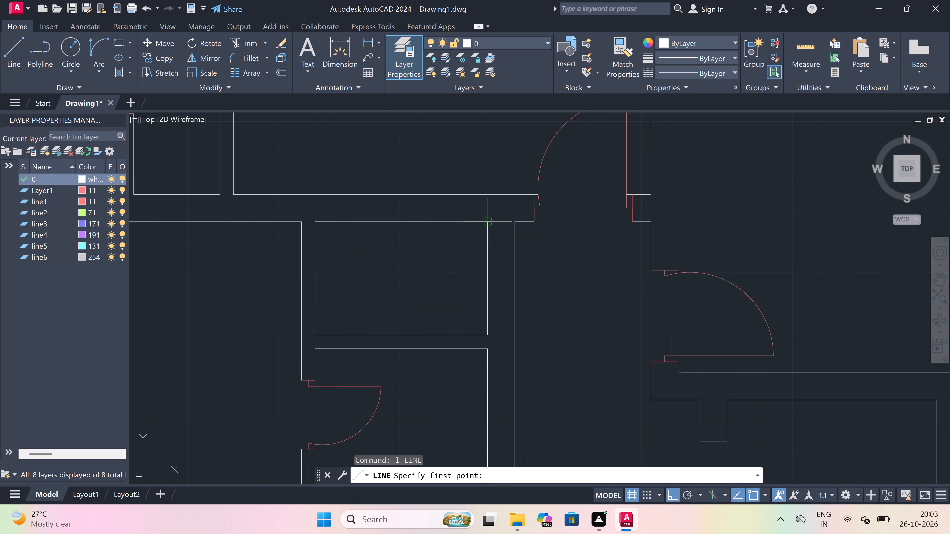
{"action": "left_click_drag", "start_coordinate": [488, 223], "coordinate": [485, 224]}
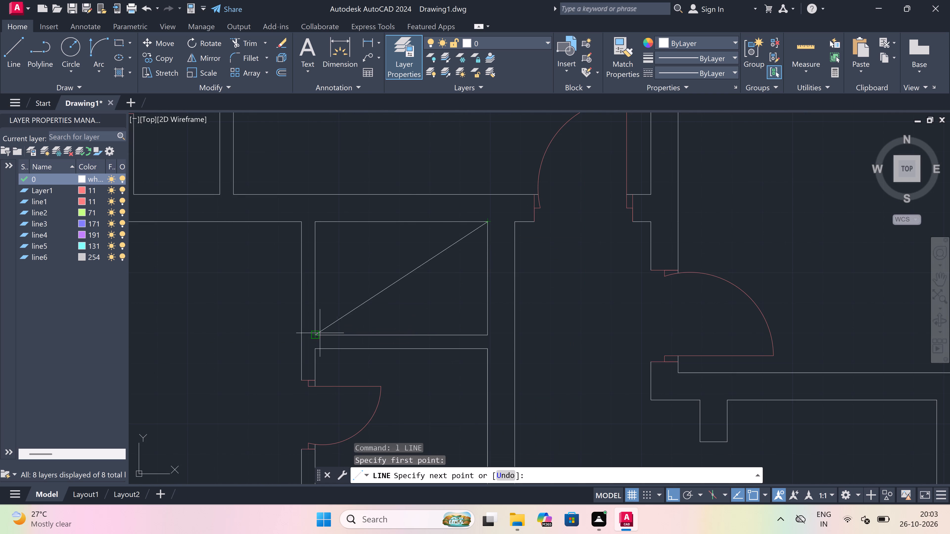
{"action": "left_click", "coordinate": [319, 332]}
{"action": "key", "text": "Escape"}
{"action": "key", "text": "space"}
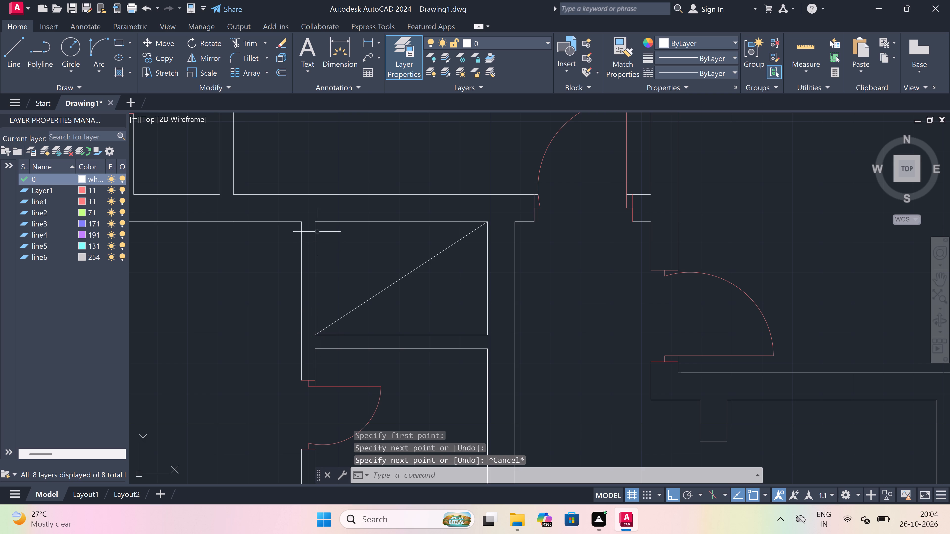
{"action": "left_click_drag", "start_coordinate": [314, 222], "coordinate": [333, 234]}
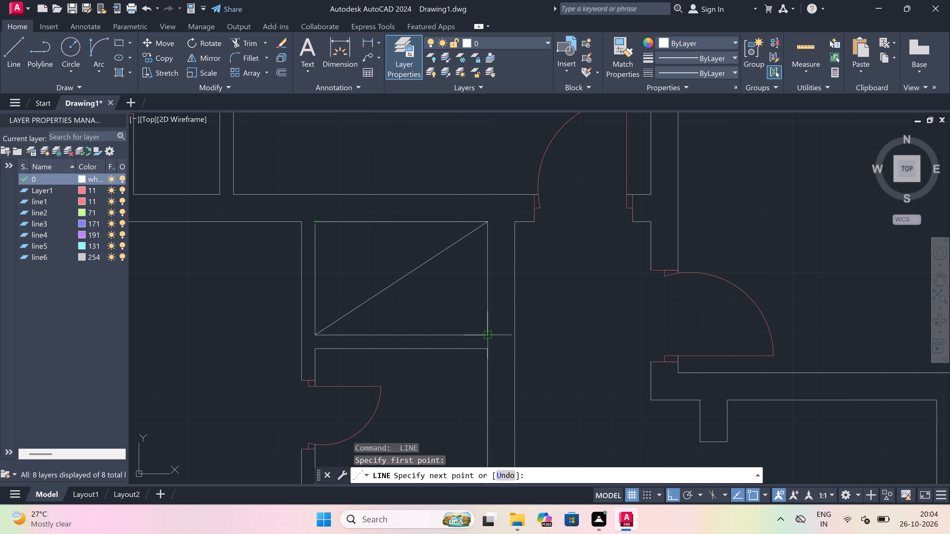
{"action": "left_click", "coordinate": [486, 333]}
{"action": "key", "text": "Escape"}
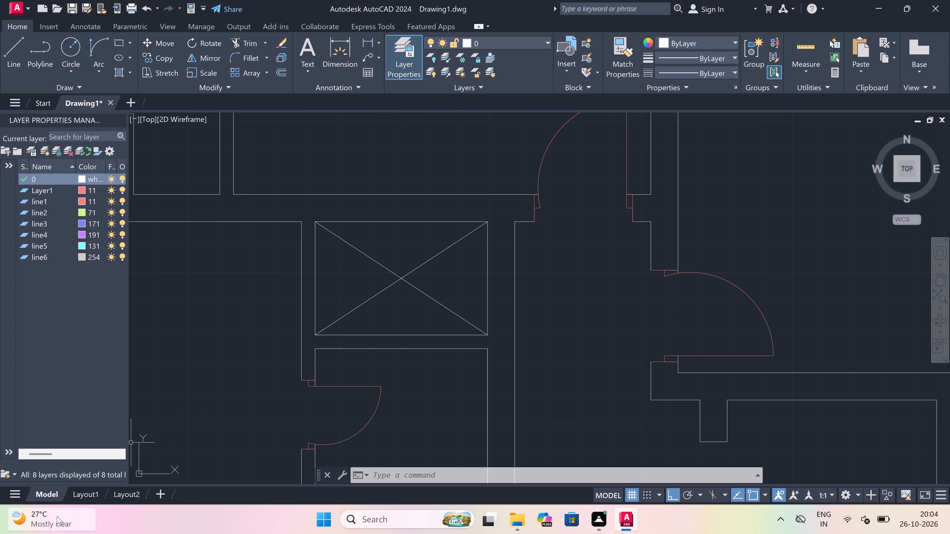
Examine the rooms in the upper part of the plan and the toilet's label.
{"action": "scroll", "coordinate": [368, 309], "scroll_direction": "down", "scroll_amount": 4}
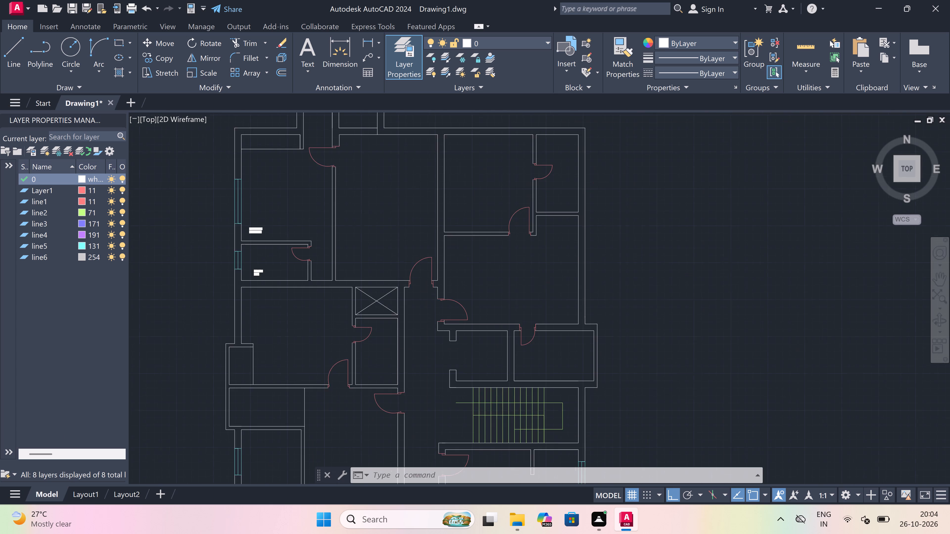
{"action": "scroll", "coordinate": [305, 224], "scroll_direction": "up", "scroll_amount": 2}
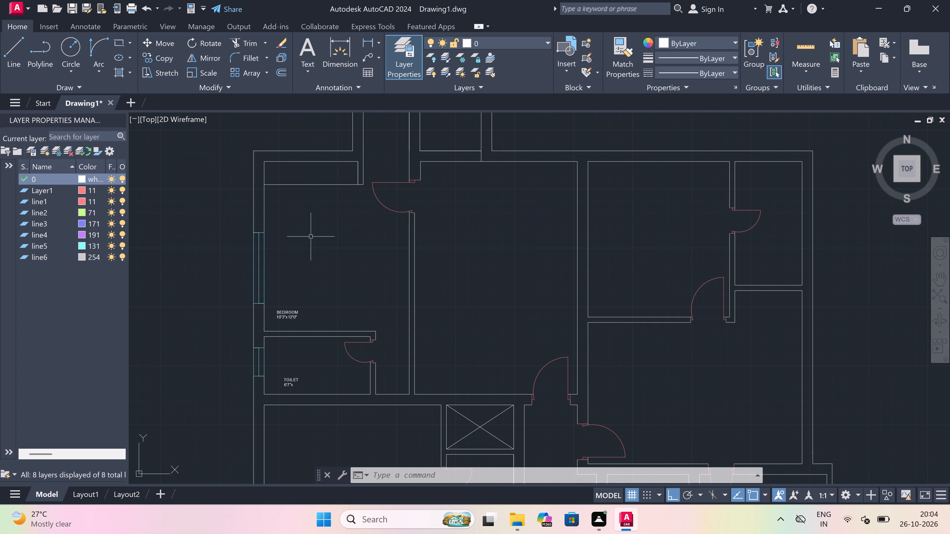
{"action": "scroll", "coordinate": [324, 258], "scroll_direction": "down", "scroll_amount": 2}
{"action": "scroll", "coordinate": [304, 226], "scroll_direction": "up", "scroll_amount": 2}
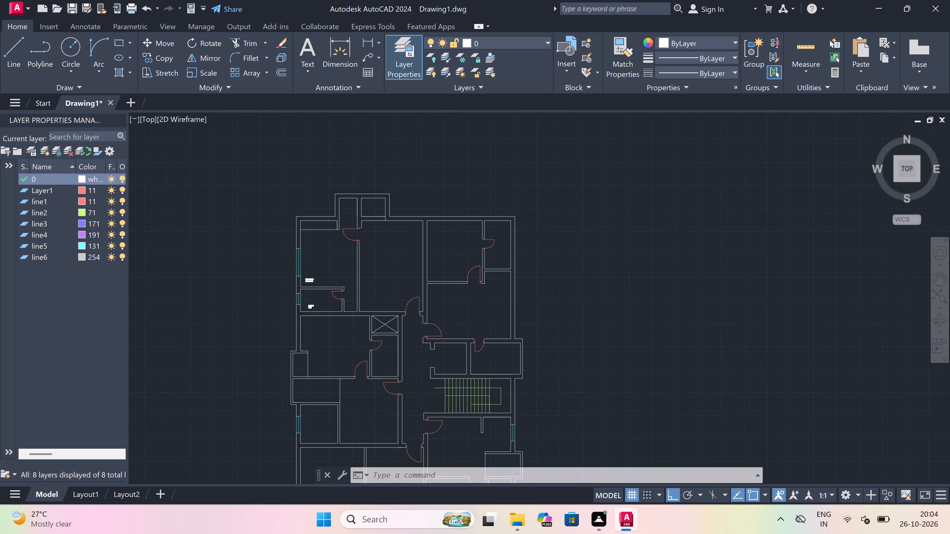
{"action": "scroll", "coordinate": [304, 226], "scroll_direction": "up", "scroll_amount": 1}
{"action": "scroll", "coordinate": [348, 247], "scroll_direction": "down", "scroll_amount": 2}
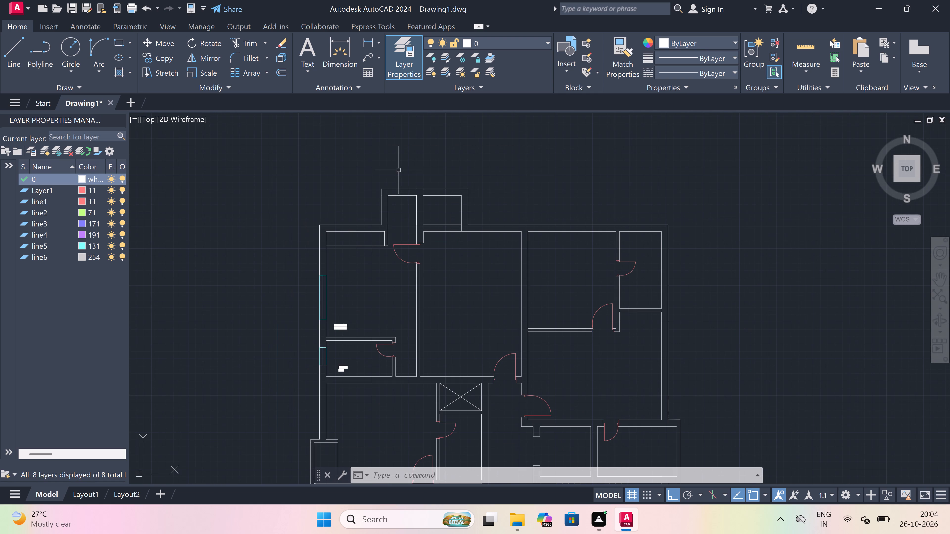
{"action": "scroll", "coordinate": [391, 207], "scroll_direction": "down", "scroll_amount": 2}
{"action": "scroll", "coordinate": [380, 242], "scroll_direction": "up", "scroll_amount": 2}
{"action": "scroll", "coordinate": [372, 325], "scroll_direction": "up", "scroll_amount": 2}
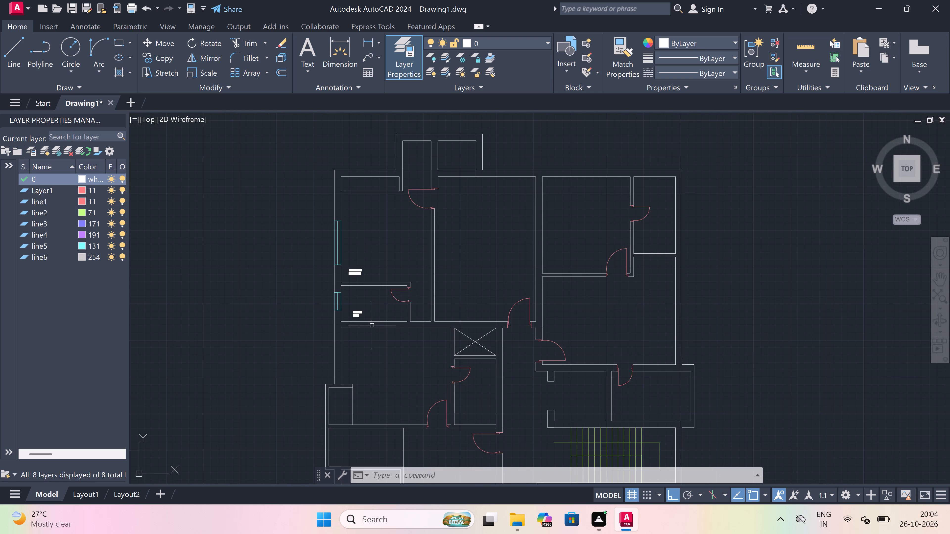
{"action": "scroll", "coordinate": [318, 306], "scroll_direction": "up", "scroll_amount": 3}
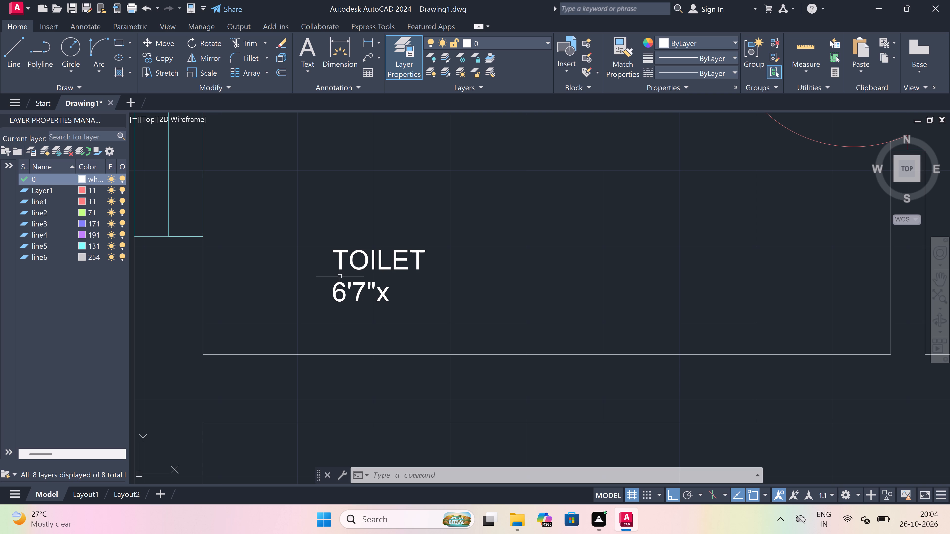
{"action": "scroll", "coordinate": [342, 273], "scroll_direction": "down", "scroll_amount": 1}
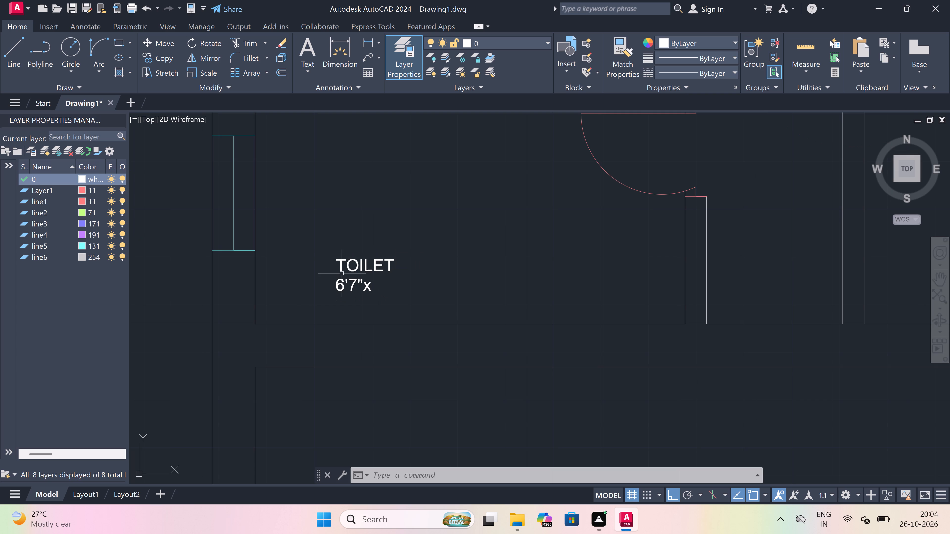
Complete the toilet label's second line by adding 4'1" so that it reads 6'7"x4'1".
{"action": "scroll", "coordinate": [342, 273], "scroll_direction": "up", "scroll_amount": 1}
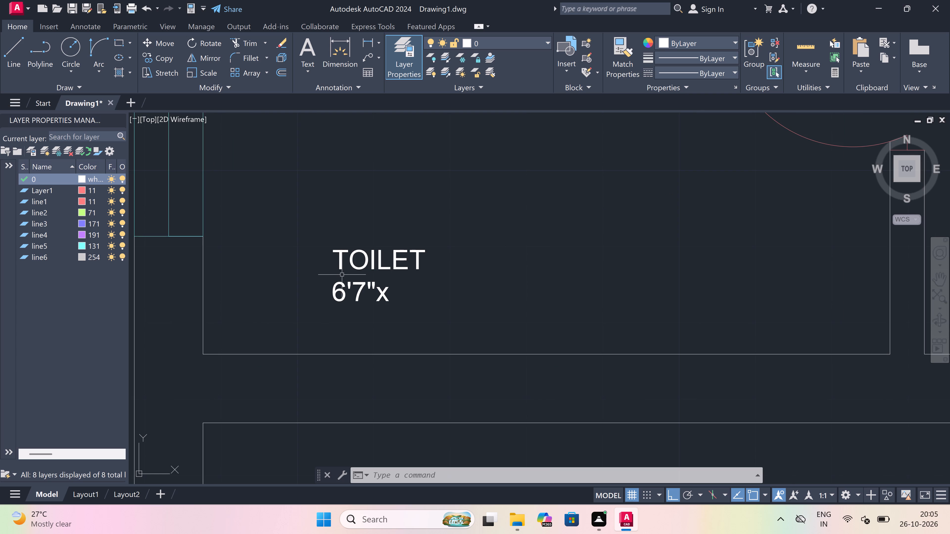
{"action": "scroll", "coordinate": [342, 275], "scroll_direction": "down", "scroll_amount": 2}
{"action": "scroll", "coordinate": [343, 275], "scroll_direction": "up", "scroll_amount": 2}
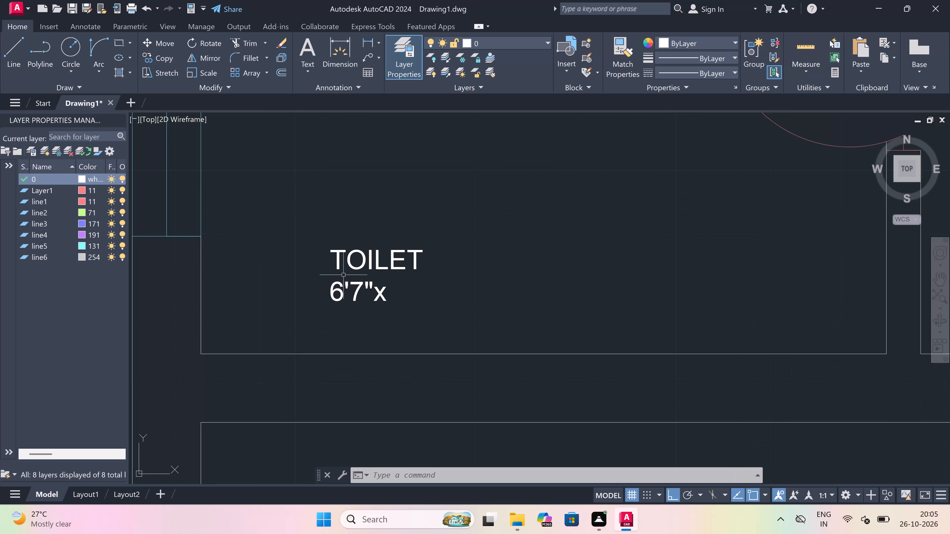
{"action": "scroll", "coordinate": [343, 275], "scroll_direction": "down", "scroll_amount": 1}
{"action": "scroll", "coordinate": [357, 272], "scroll_direction": "up", "scroll_amount": 3}
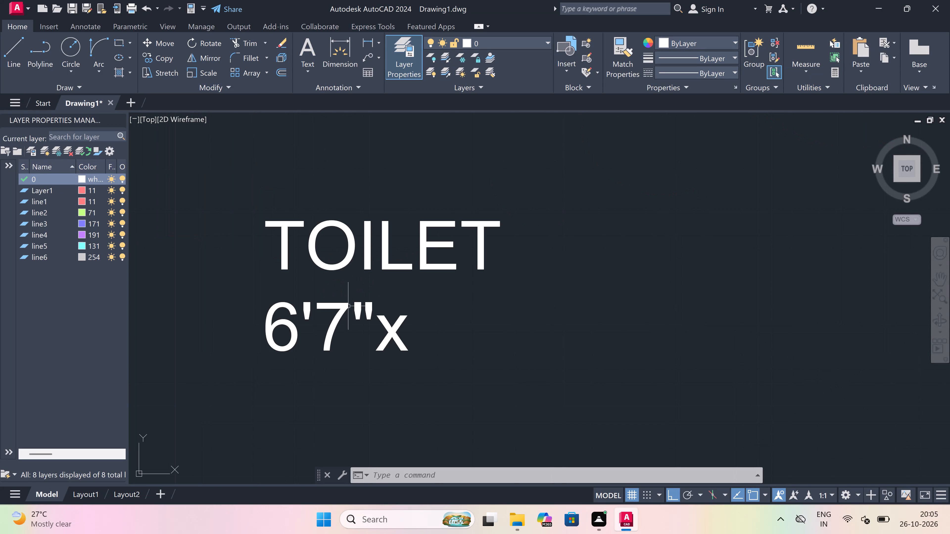
{"action": "triple_click", "coordinate": [347, 309]}
{"action": "left_click", "coordinate": [407, 320]}
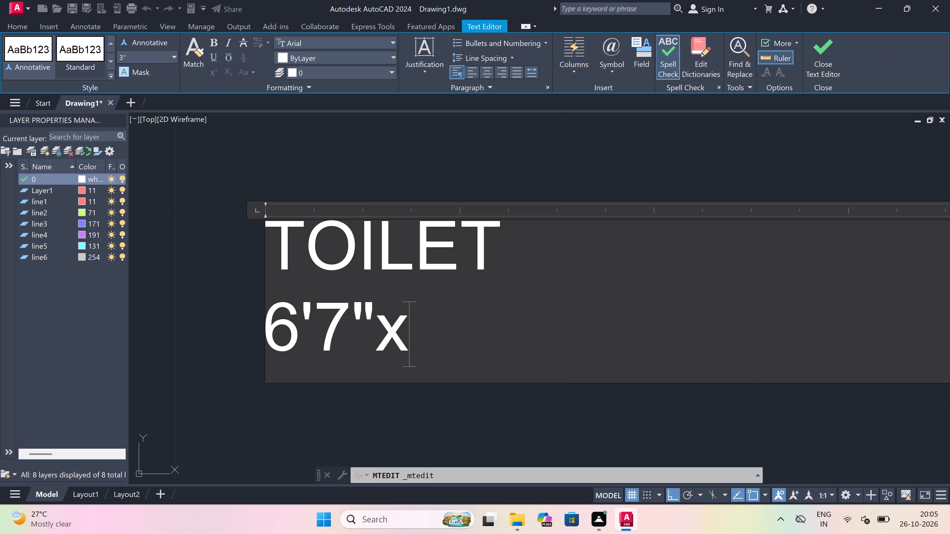
{"action": "type", "text": "4'1\""}
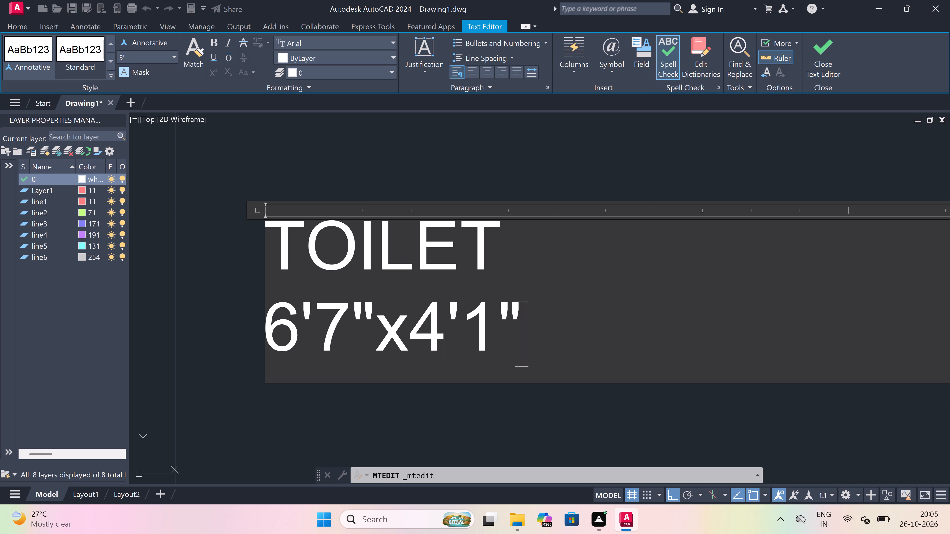
{"action": "left_click", "coordinate": [341, 408]}
{"action": "scroll", "coordinate": [344, 305], "scroll_direction": "down", "scroll_amount": 3}
{"action": "key", "text": "Escape"}
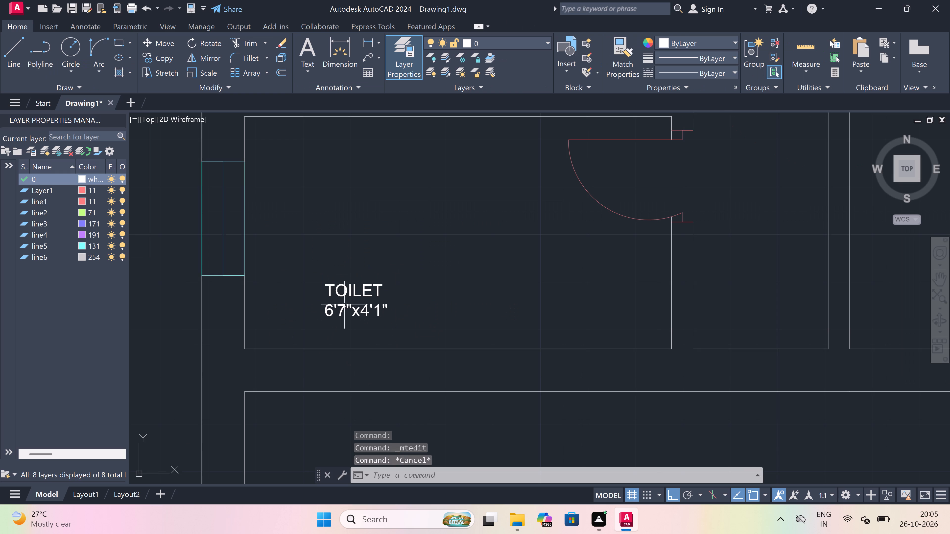
Add multiline text reading BEDROOM with 12'6"x110" on a second line, near the lower-left corner of the room below the toilet.
{"action": "scroll", "coordinate": [344, 305], "scroll_direction": "down", "scroll_amount": 3}
{"action": "key", "text": "space"}
{"action": "scroll", "coordinate": [344, 305], "scroll_direction": "down", "scroll_amount": 2}
{"action": "scroll", "coordinate": [353, 340], "scroll_direction": "up", "scroll_amount": 1}
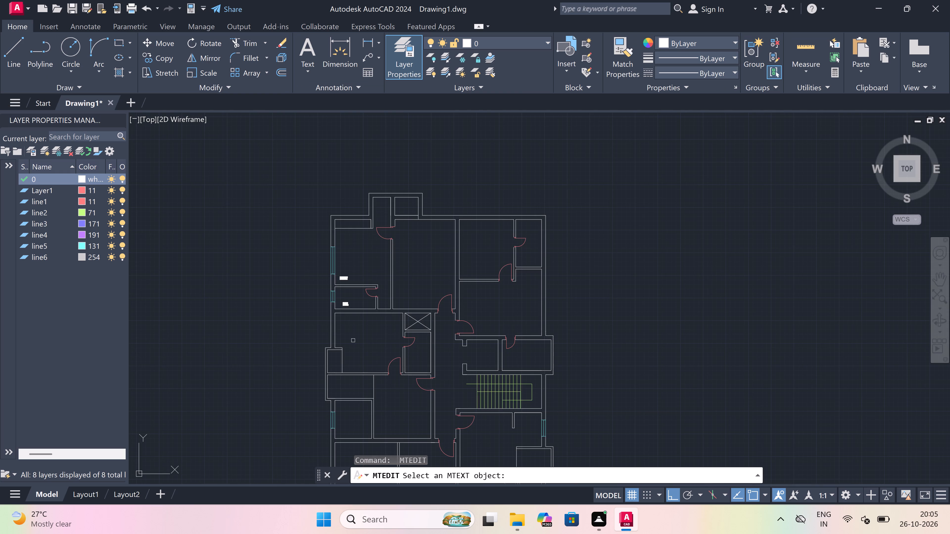
{"action": "scroll", "coordinate": [353, 340], "scroll_direction": "up", "scroll_amount": 2}
{"action": "key", "text": "Escape"}
{"action": "type", "text": "mt"}
{"action": "key", "text": "space"}
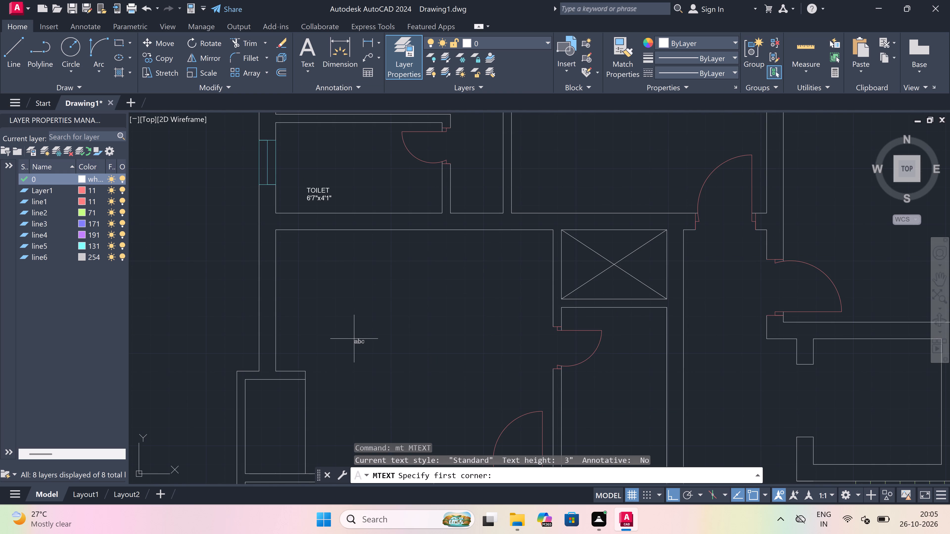
{"action": "scroll", "coordinate": [354, 339], "scroll_direction": "down", "scroll_amount": 2}
{"action": "scroll", "coordinate": [362, 374], "scroll_direction": "up", "scroll_amount": 3}
{"action": "scroll", "coordinate": [362, 374], "scroll_direction": "down", "scroll_amount": 2}
{"action": "scroll", "coordinate": [359, 389], "scroll_direction": "up", "scroll_amount": 2}
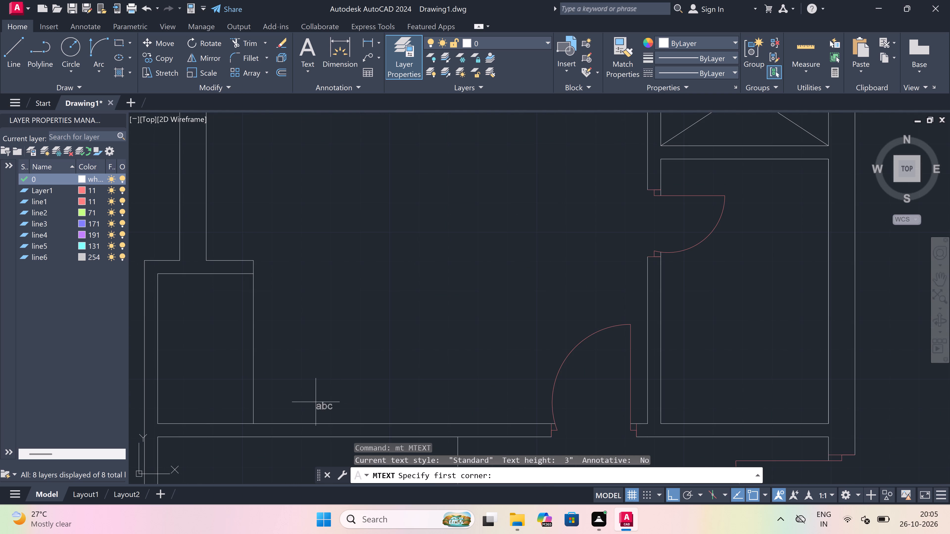
{"action": "left_click", "coordinate": [306, 396]}
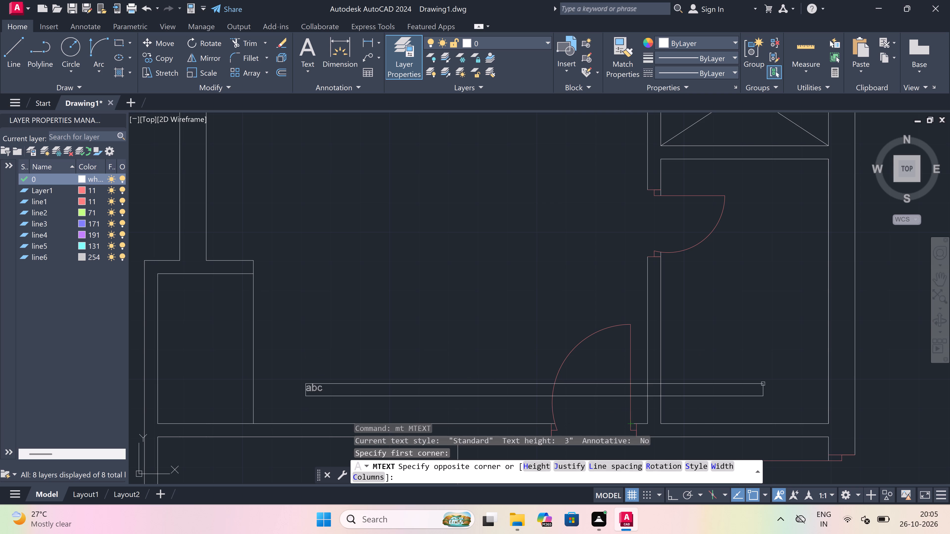
{"action": "left_click", "coordinate": [765, 386]}
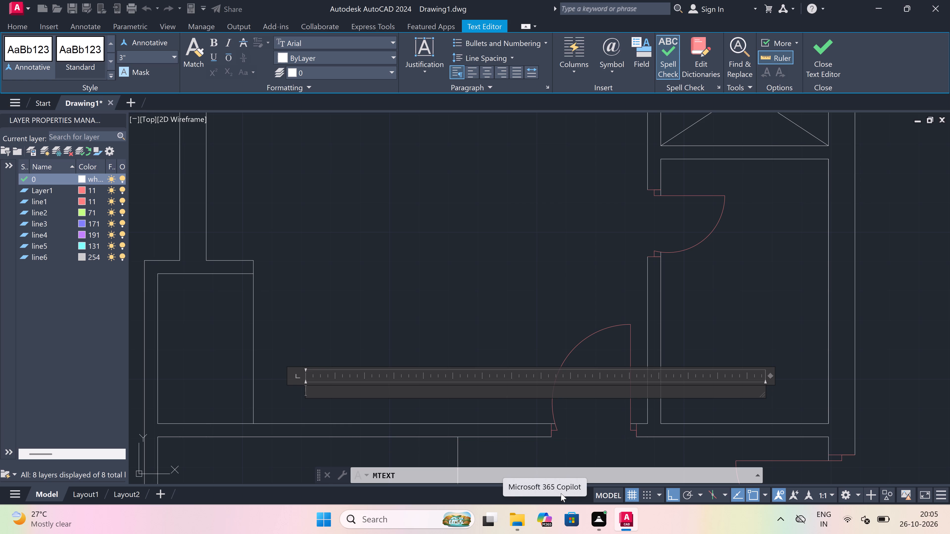
{"action": "type", "text": "BER"}
{"action": "key", "text": "BackSpace"}
{"action": "type", "text": "DR"}
{"action": "type", "text": "OOM"}
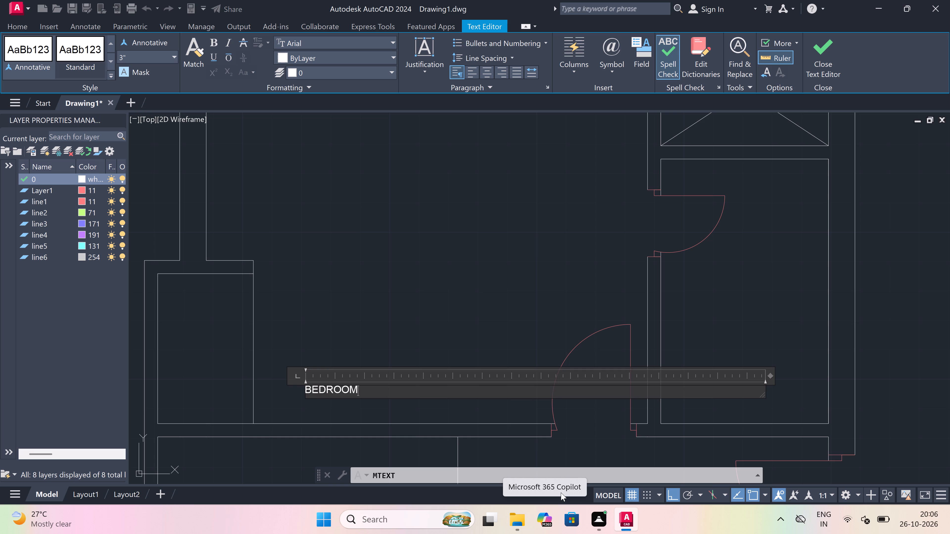
{"action": "key", "text": "Return"}
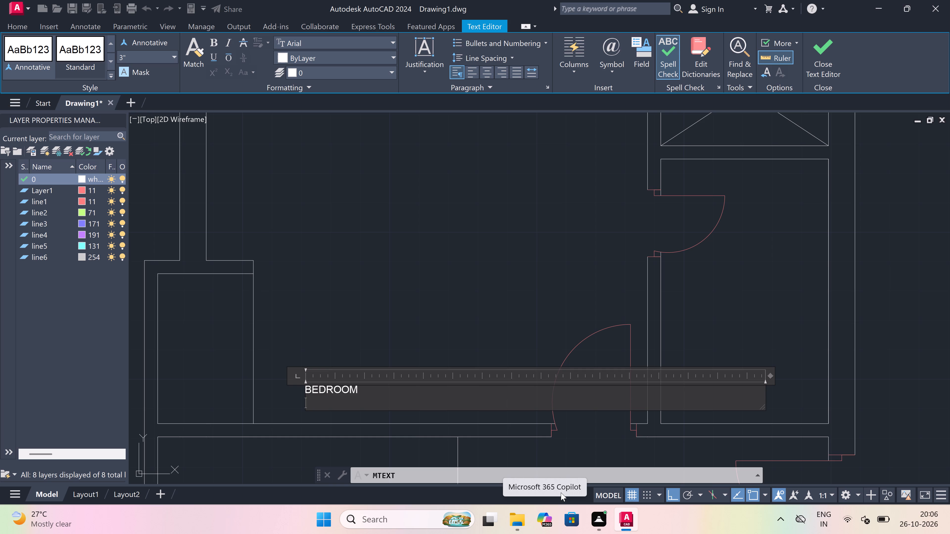
{"action": "type", "text": "12'6"}
{"action": "type", "text": "\"x"}
{"action": "type", "text": "11"}
{"action": "key", "text": "apostrophe"}
{"action": "key", "text": "BackSpace"}
{"action": "type", "text": "0\""}
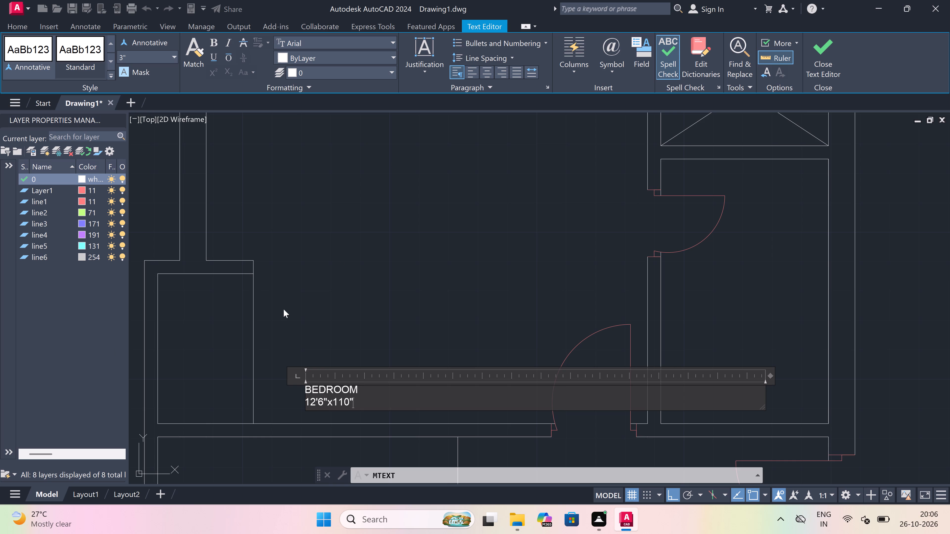
{"action": "left_click", "coordinate": [294, 263]}
Add multiline text reading BALCONY with 2'0"x4'3" on a second line, inside the small rectangle at the lower bedroom's left wall.
{"action": "scroll", "coordinate": [343, 281], "scroll_direction": "down", "scroll_amount": 3}
{"action": "scroll", "coordinate": [270, 289], "scroll_direction": "up", "scroll_amount": 1}
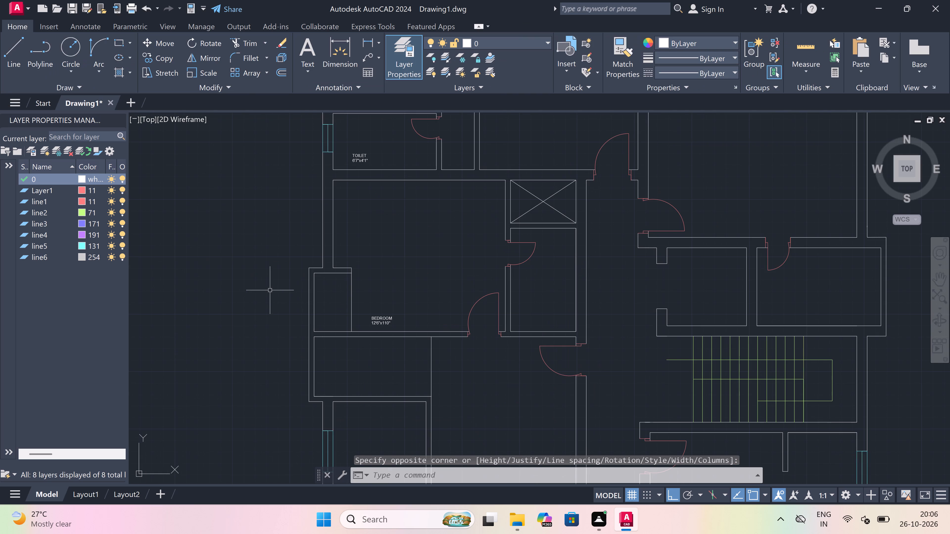
{"action": "scroll", "coordinate": [270, 292], "scroll_direction": "up", "scroll_amount": 2}
{"action": "scroll", "coordinate": [306, 295], "scroll_direction": "down", "scroll_amount": 2}
{"action": "scroll", "coordinate": [360, 297], "scroll_direction": "up", "scroll_amount": 2}
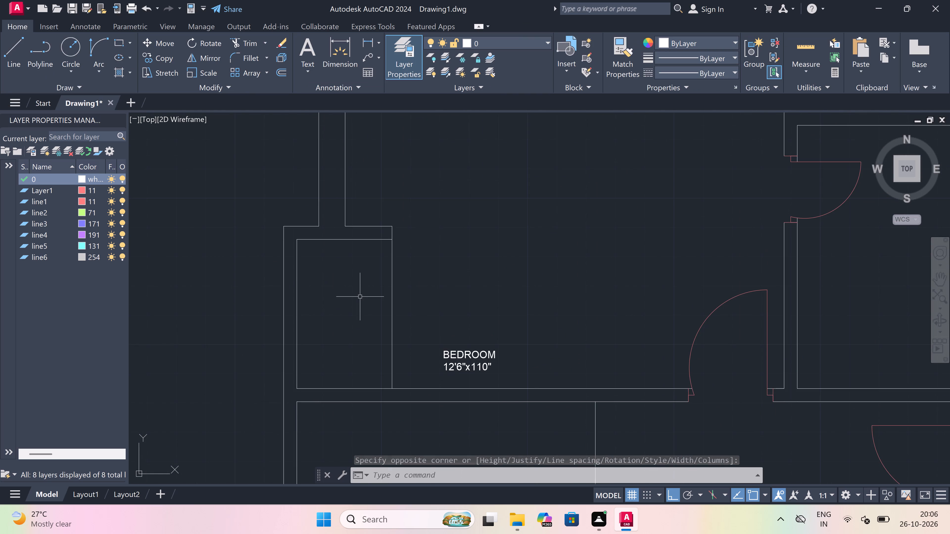
{"action": "scroll", "coordinate": [360, 297], "scroll_direction": "up", "scroll_amount": 1}
{"action": "scroll", "coordinate": [360, 297], "scroll_direction": "down", "scroll_amount": 2}
{"action": "scroll", "coordinate": [341, 330], "scroll_direction": "up", "scroll_amount": 2}
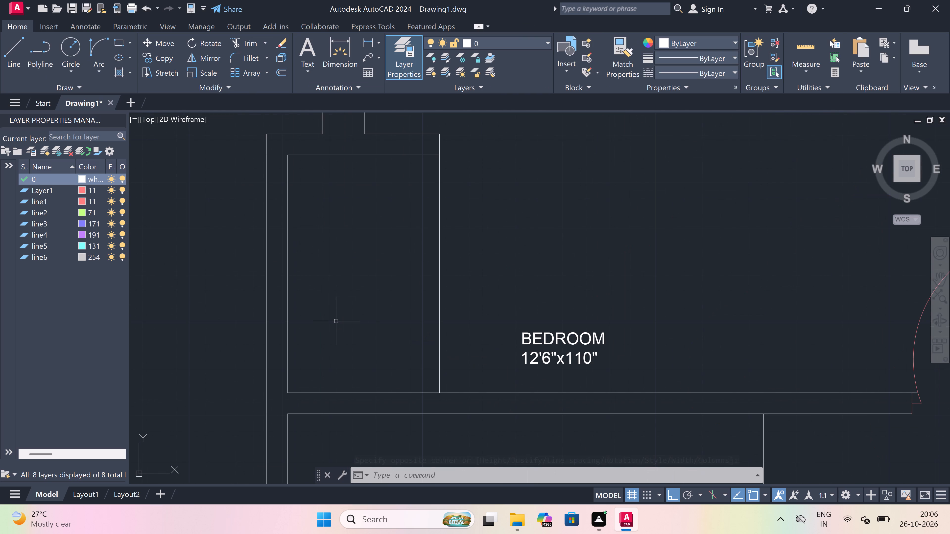
{"action": "key", "text": "space"}
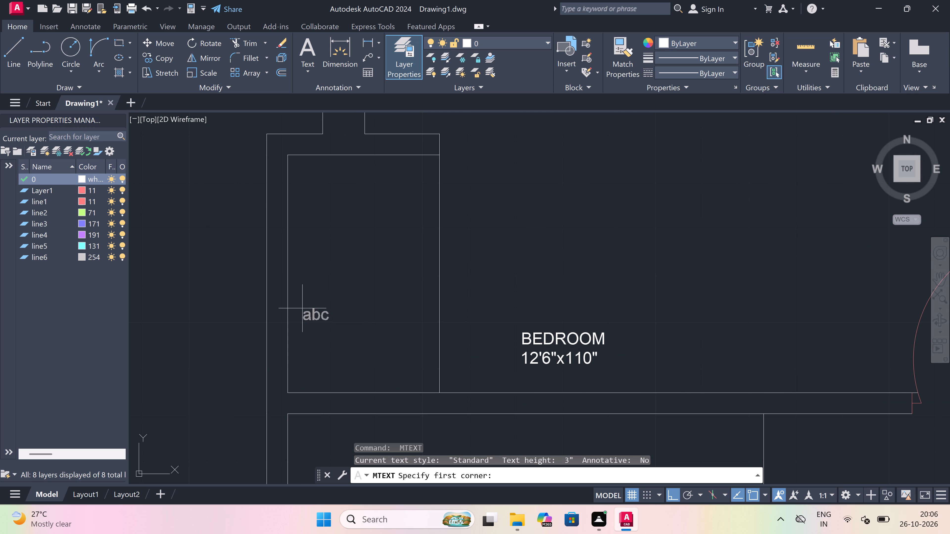
{"action": "left_click_drag", "start_coordinate": [297, 278], "coordinate": [312, 275]}
{"action": "left_click", "coordinate": [622, 229]}
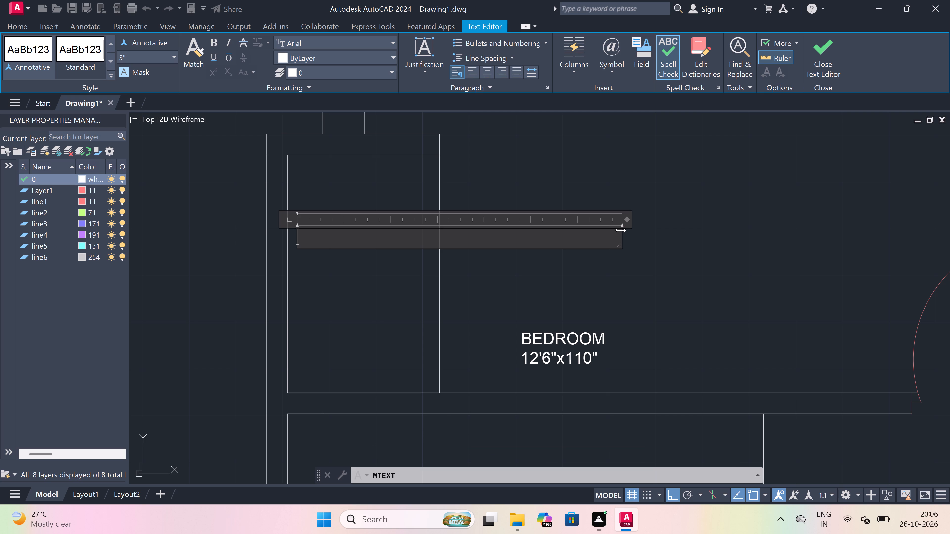
{"action": "type", "text": "BALCONY"}
{"action": "key", "text": "Return"}
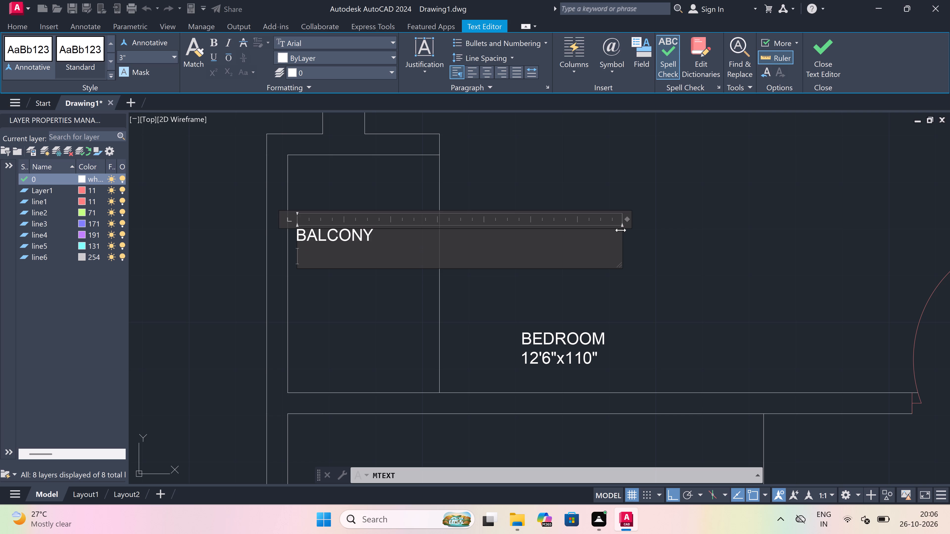
{"action": "key", "text": "2"}
{"action": "type", "text": "'0"}
{"action": "key", "text": "4"}
{"action": "key", "text": "apostrophe"}
{"action": "key", "text": "3"}
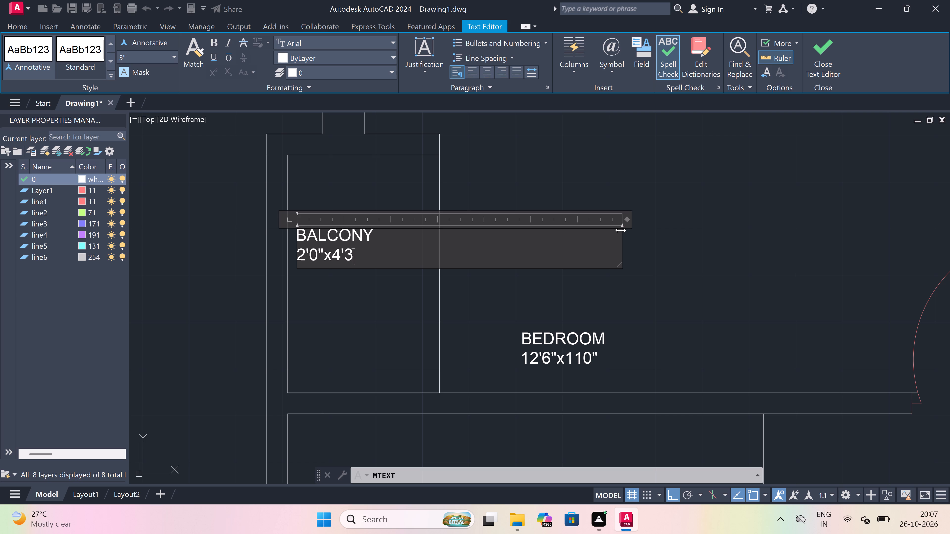
{"action": "key", "text": "shift+quotedbl"}
{"action": "left_click", "coordinate": [373, 292]}
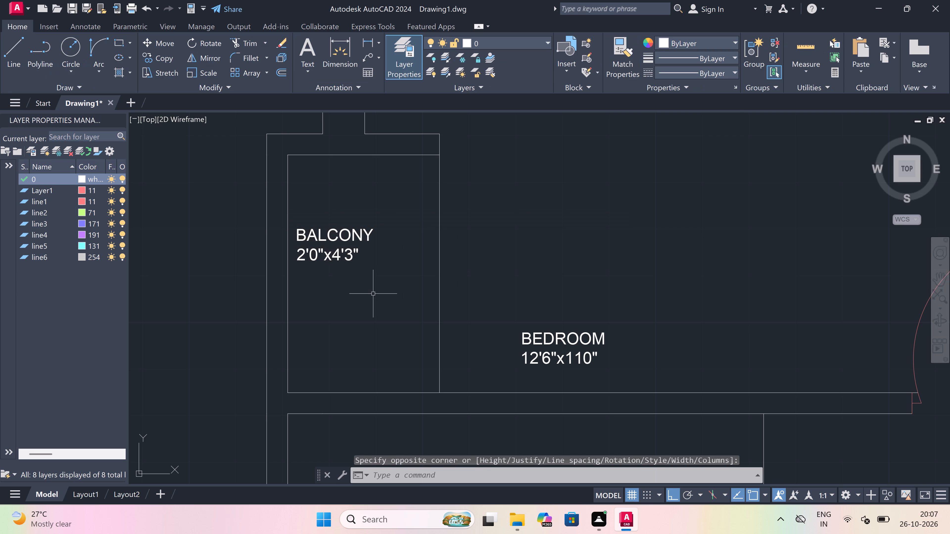
Add multiline text reading TOILET with 4'9"x7'6" on a second line, inside the narrow room below the crossed shaft.
{"action": "scroll", "coordinate": [376, 288], "scroll_direction": "down", "scroll_amount": 5}
{"action": "scroll", "coordinate": [497, 223], "scroll_direction": "up", "scroll_amount": 1}
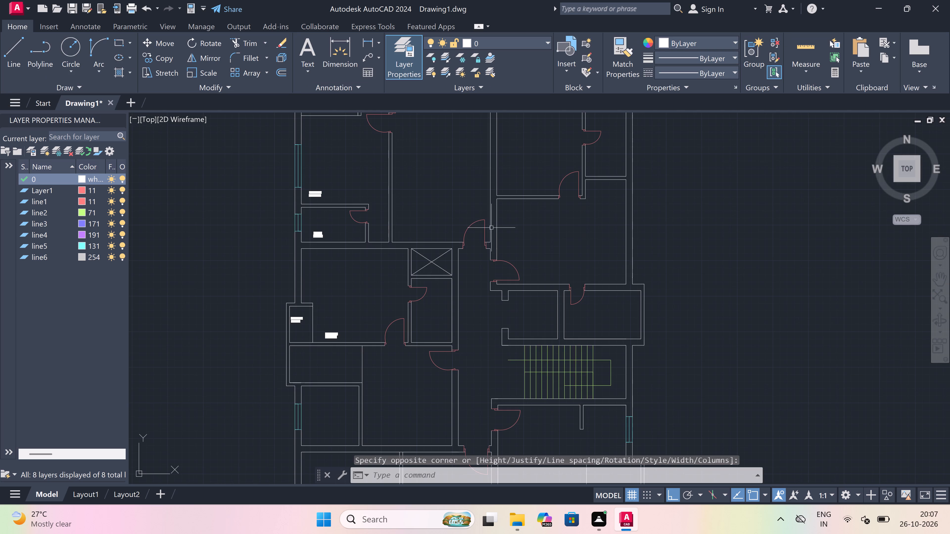
{"action": "scroll", "coordinate": [428, 239], "scroll_direction": "down", "scroll_amount": 1}
{"action": "scroll", "coordinate": [431, 288], "scroll_direction": "up", "scroll_amount": 3}
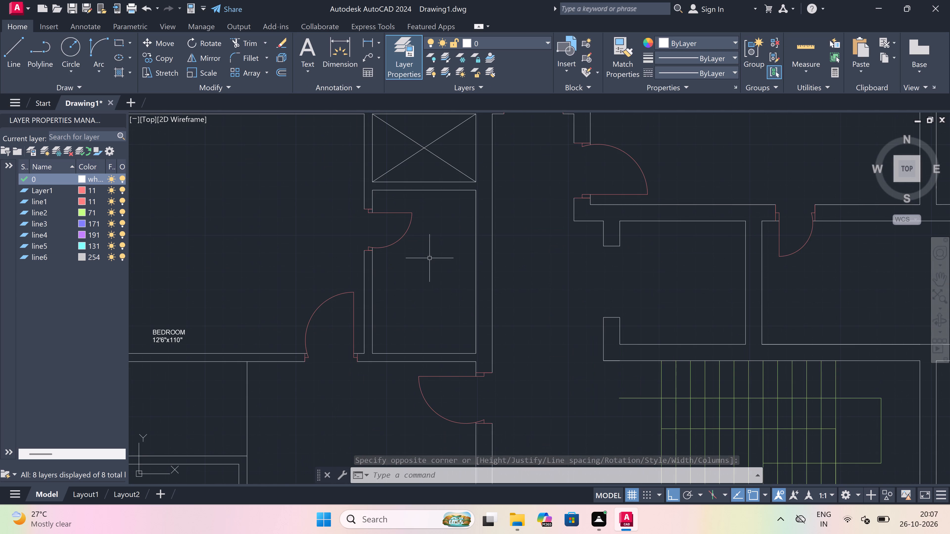
{"action": "scroll", "coordinate": [407, 218], "scroll_direction": "up", "scroll_amount": 1}
{"action": "key", "text": "space"}
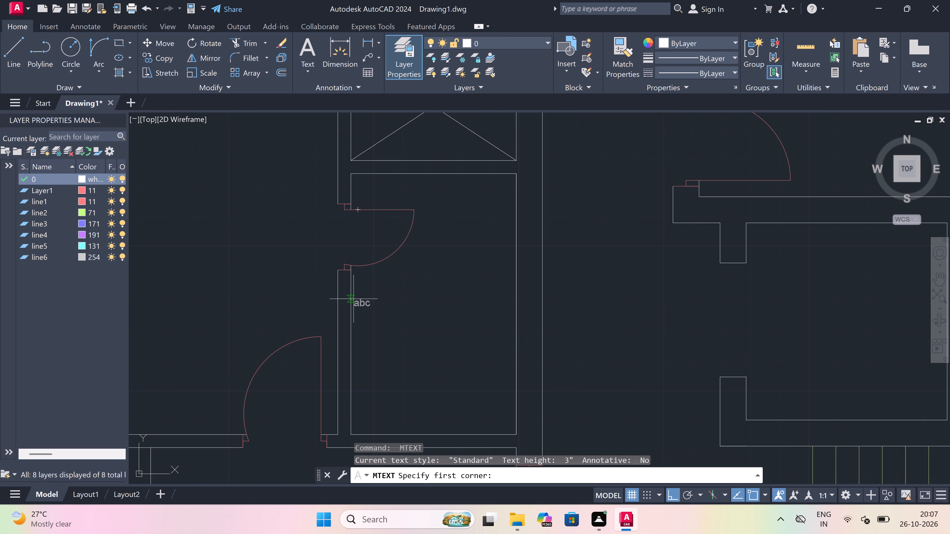
{"action": "left_click", "coordinate": [370, 295]}
{"action": "left_click", "coordinate": [692, 288]}
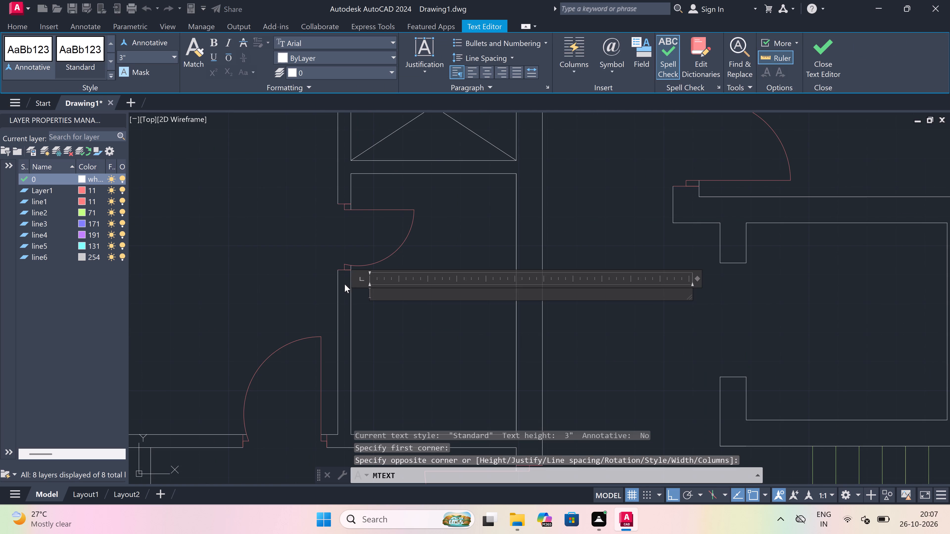
{"action": "scroll", "coordinate": [369, 280], "scroll_direction": "up", "scroll_amount": 2}
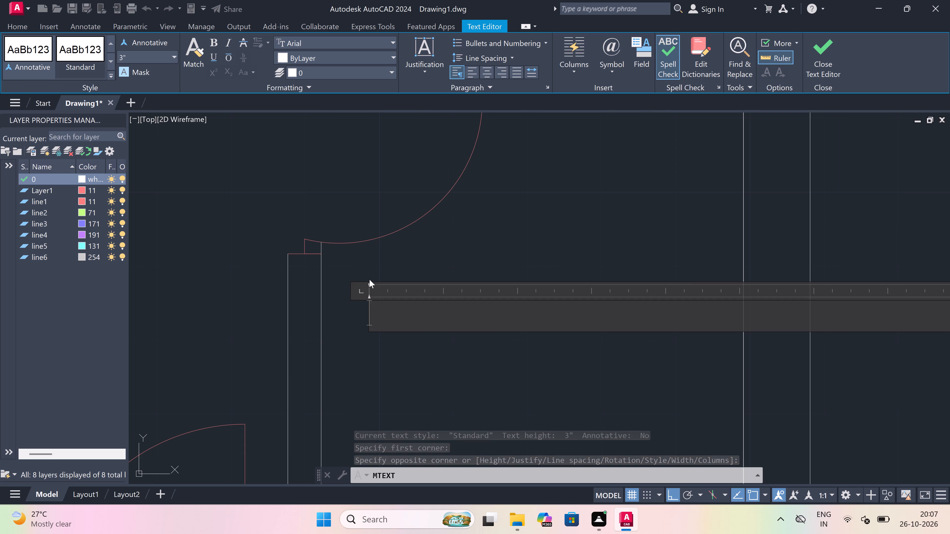
{"action": "type", "text": "TOILET"}
{"action": "key", "text": "Return"}
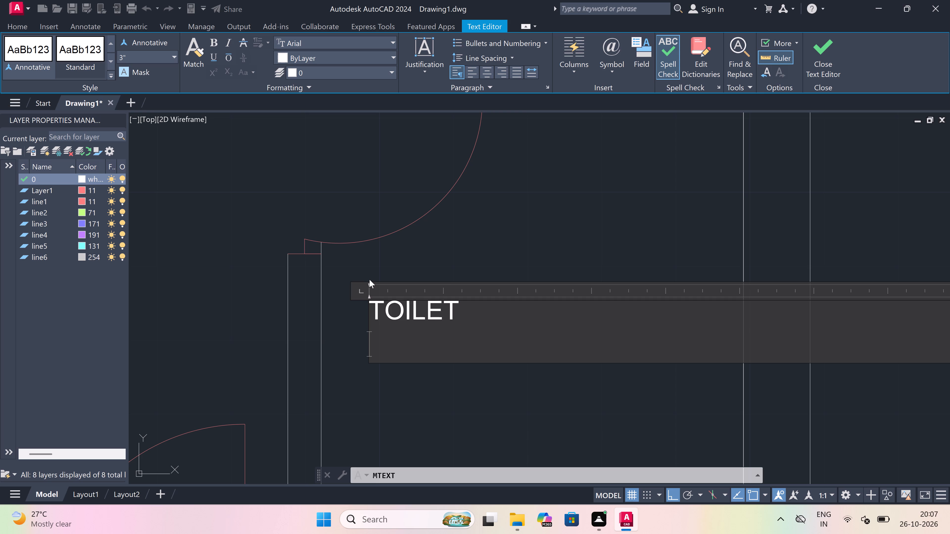
{"action": "type", "text": "4'"}
{"action": "key", "text": "9"}
{"action": "key", "text": "shift+quotedbl"}
{"action": "key", "text": "x"}
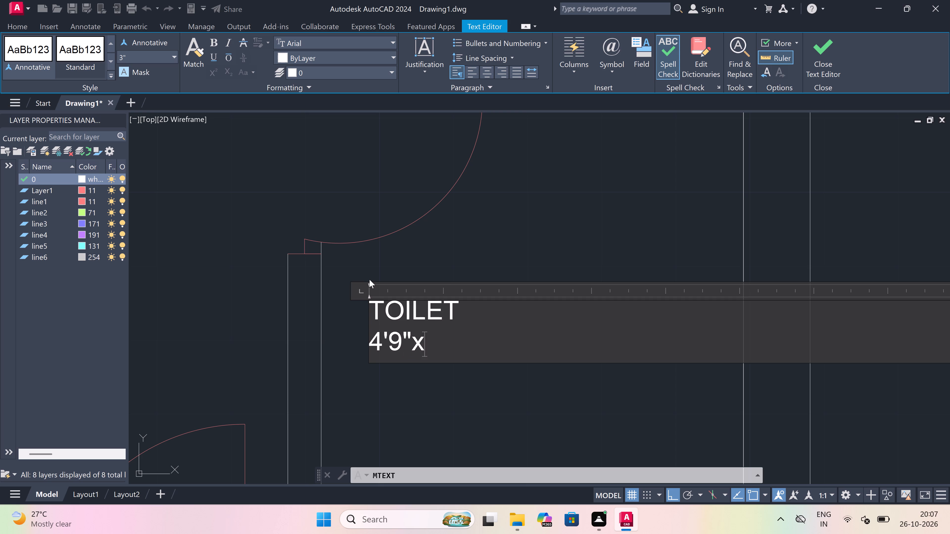
{"action": "type", "text": "7;"}
{"action": "key", "text": "BackSpace"}
{"action": "type", "text": "'6"}
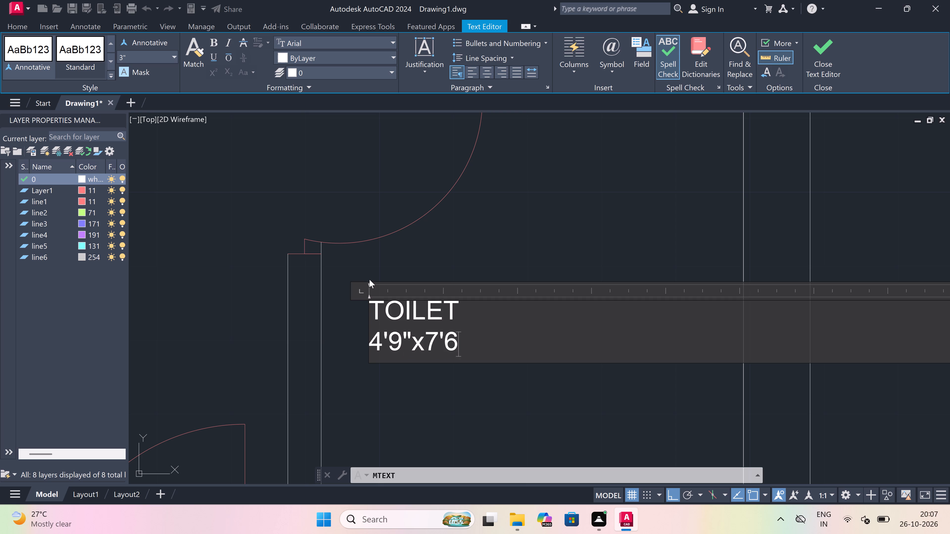
{"action": "key", "text": "shift+quotedbl"}
{"action": "left_click", "coordinate": [422, 259]}
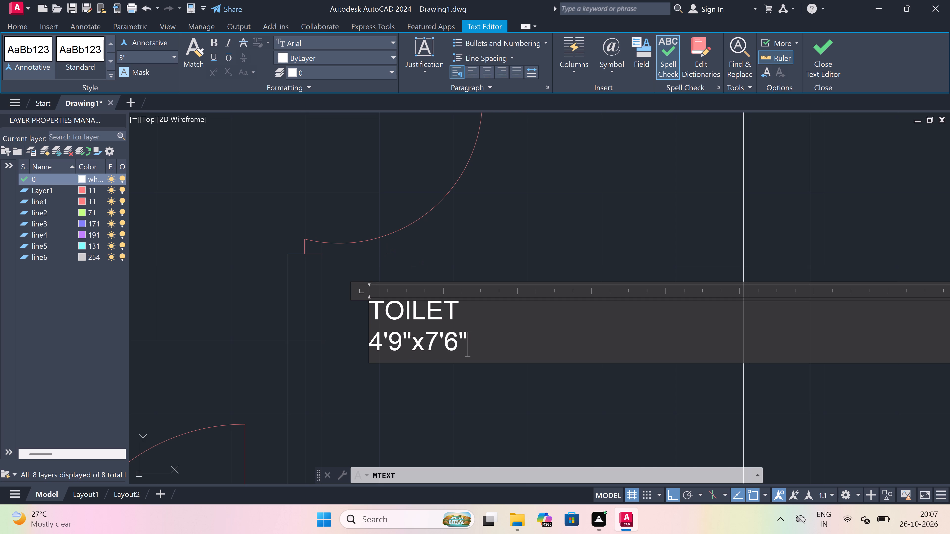
Add multiline text reading BALCONY with 3'3"x3'4" on a second line, inside the narrow projecting space above the upper bedroom's door.
{"action": "scroll", "coordinate": [400, 294], "scroll_direction": "down", "scroll_amount": 5}
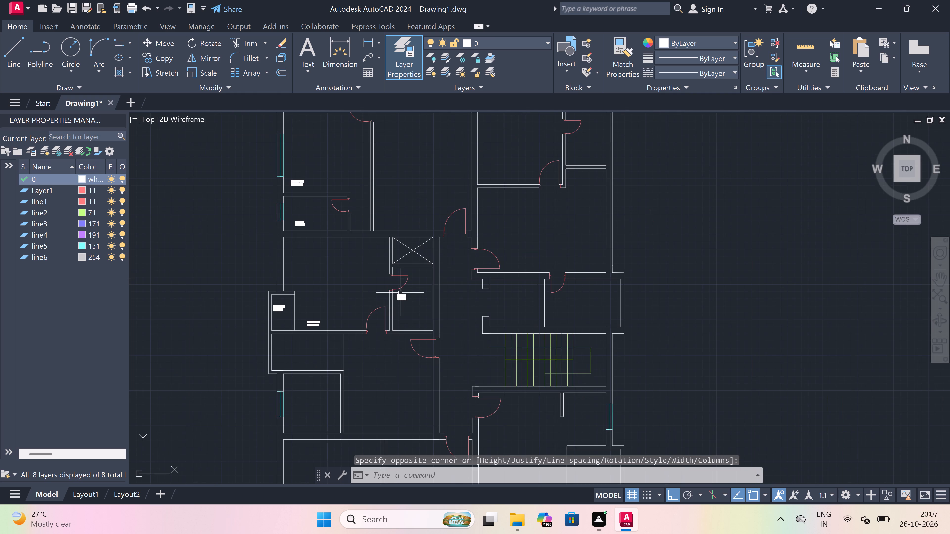
{"action": "scroll", "coordinate": [400, 293], "scroll_direction": "down", "scroll_amount": 2}
{"action": "scroll", "coordinate": [396, 218], "scroll_direction": "up", "scroll_amount": 2}
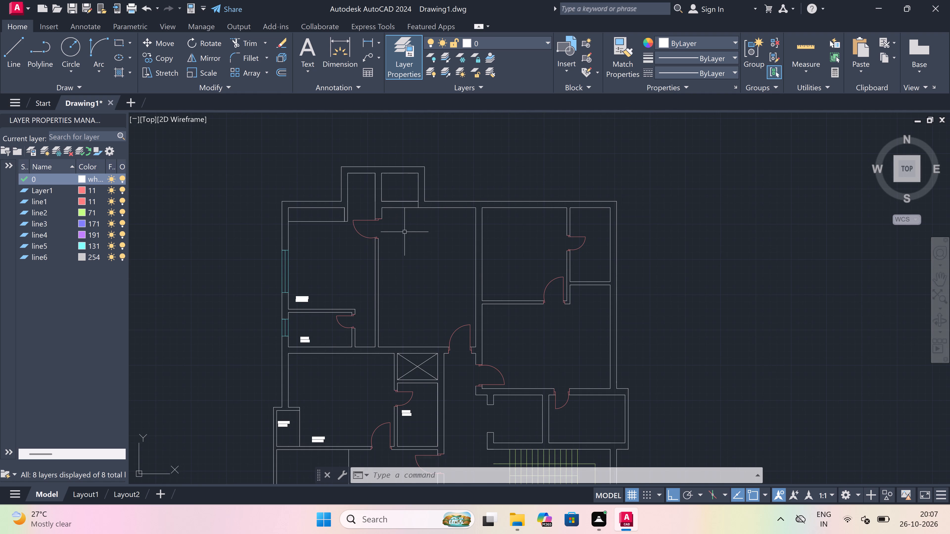
{"action": "scroll", "coordinate": [404, 232], "scroll_direction": "down", "scroll_amount": 1}
{"action": "scroll", "coordinate": [410, 251], "scroll_direction": "up", "scroll_amount": 2}
{"action": "key", "text": "space"}
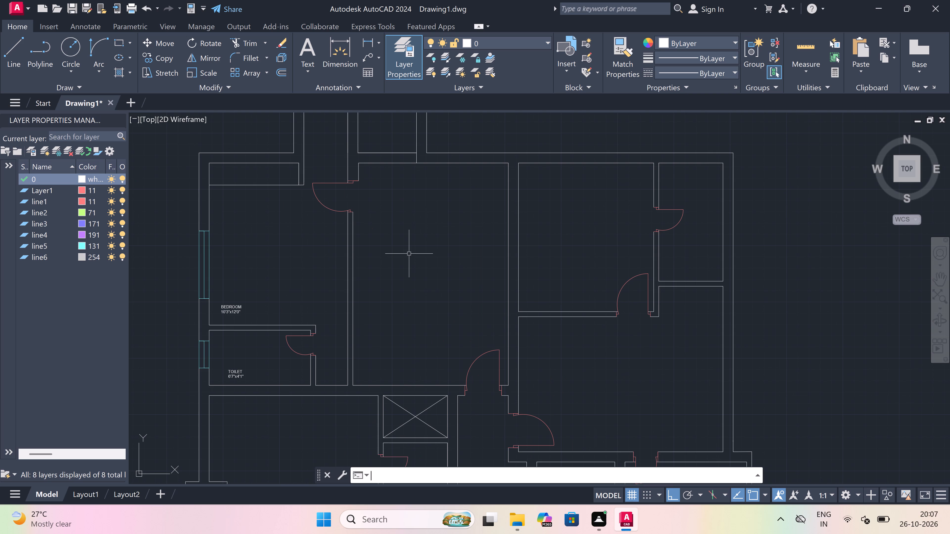
{"action": "scroll", "coordinate": [408, 254], "scroll_direction": "down", "scroll_amount": 2}
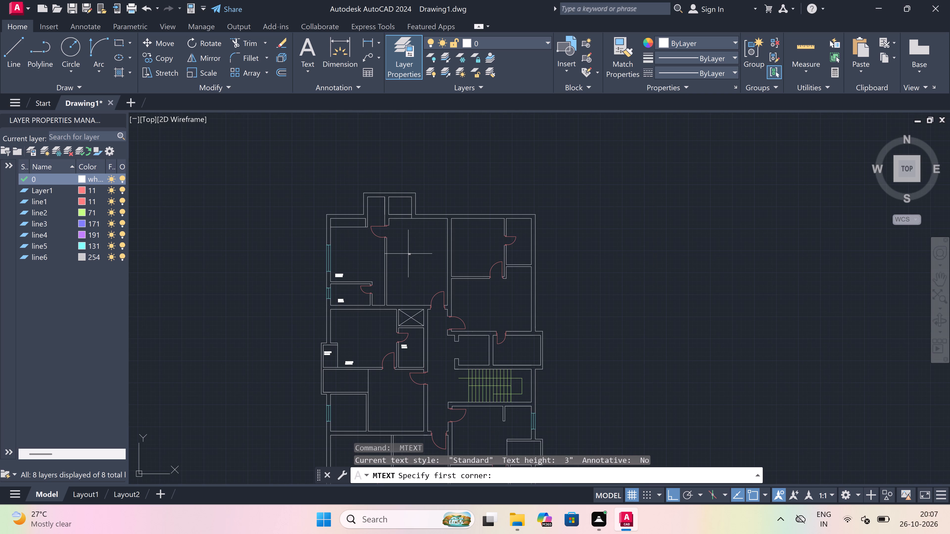
{"action": "scroll", "coordinate": [389, 202], "scroll_direction": "up", "scroll_amount": 2}
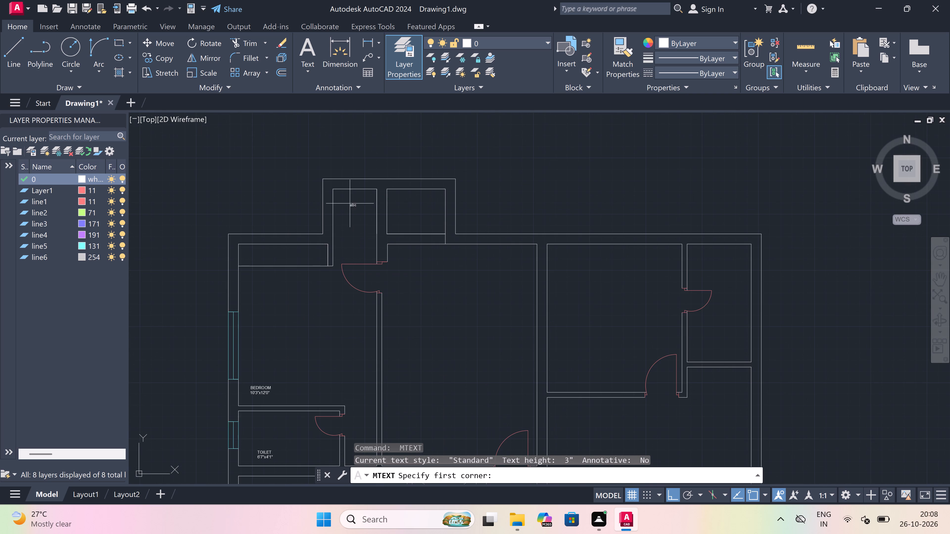
{"action": "scroll", "coordinate": [324, 198], "scroll_direction": "up", "scroll_amount": 3}
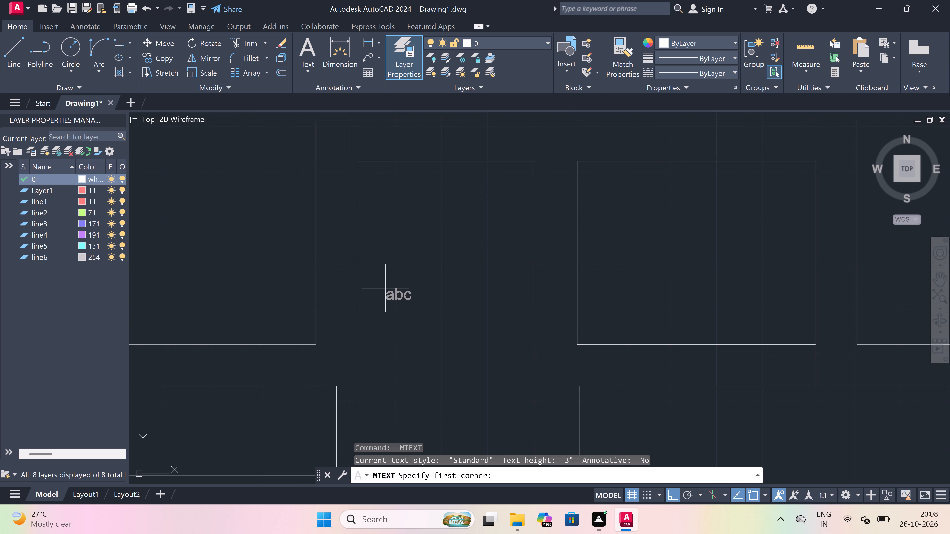
{"action": "scroll", "coordinate": [385, 288], "scroll_direction": "down", "scroll_amount": 2}
{"action": "scroll", "coordinate": [385, 288], "scroll_direction": "up", "scroll_amount": 1}
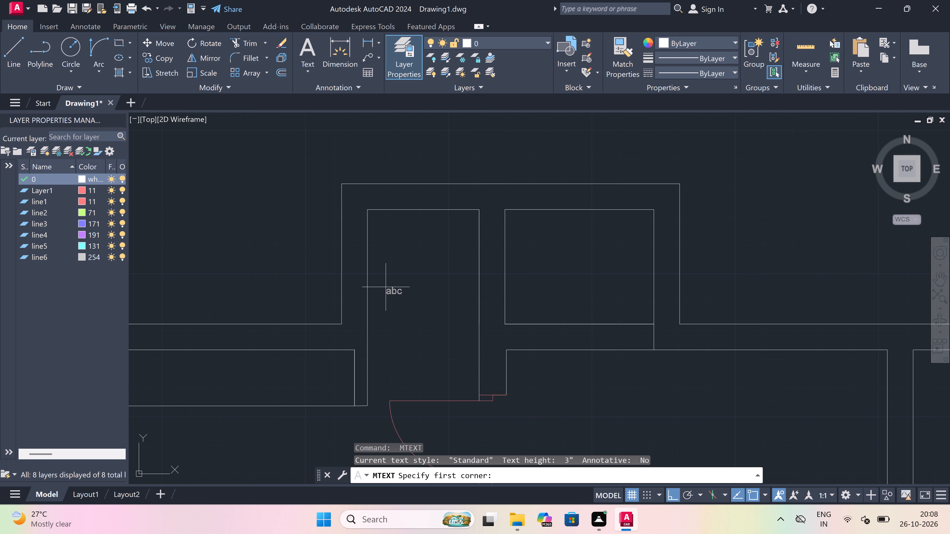
{"action": "left_click", "coordinate": [386, 285]}
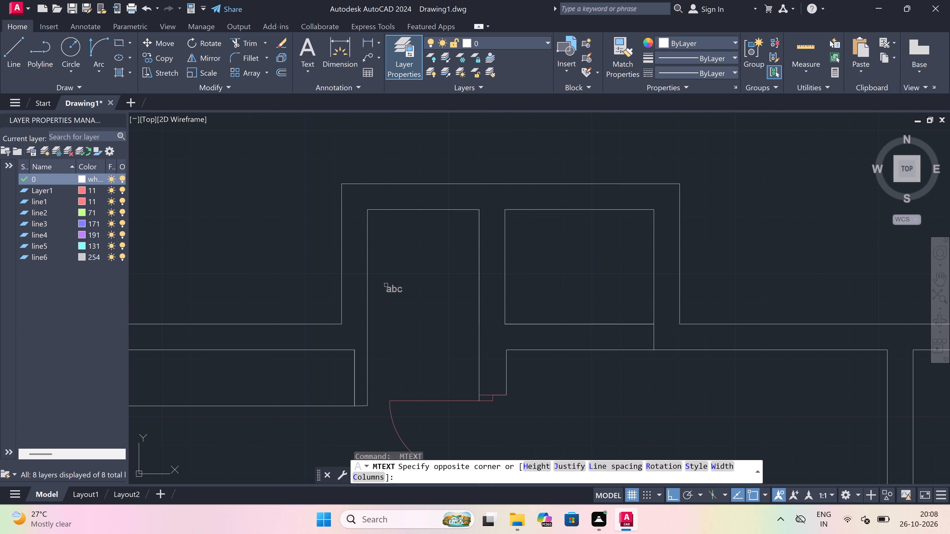
{"action": "left_click", "coordinate": [636, 272]}
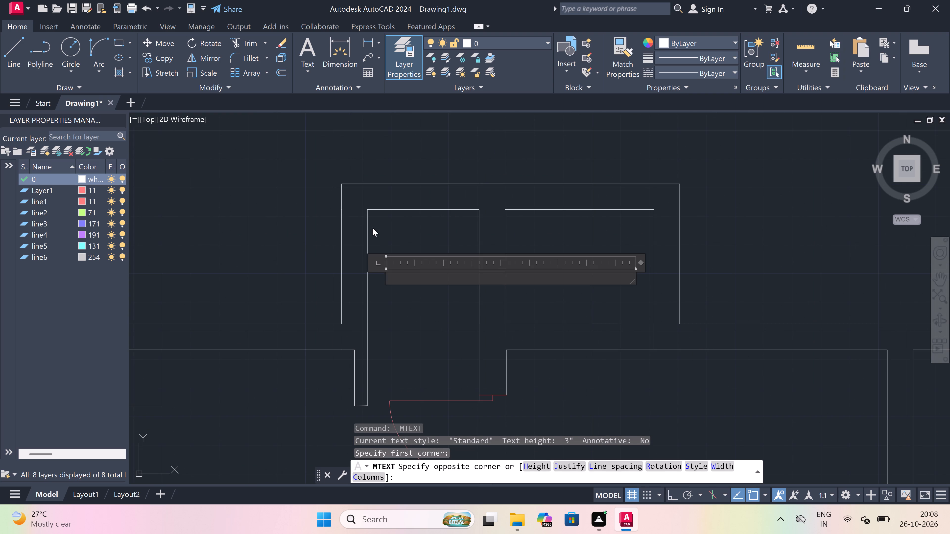
{"action": "scroll", "coordinate": [374, 223], "scroll_direction": "up", "scroll_amount": 2}
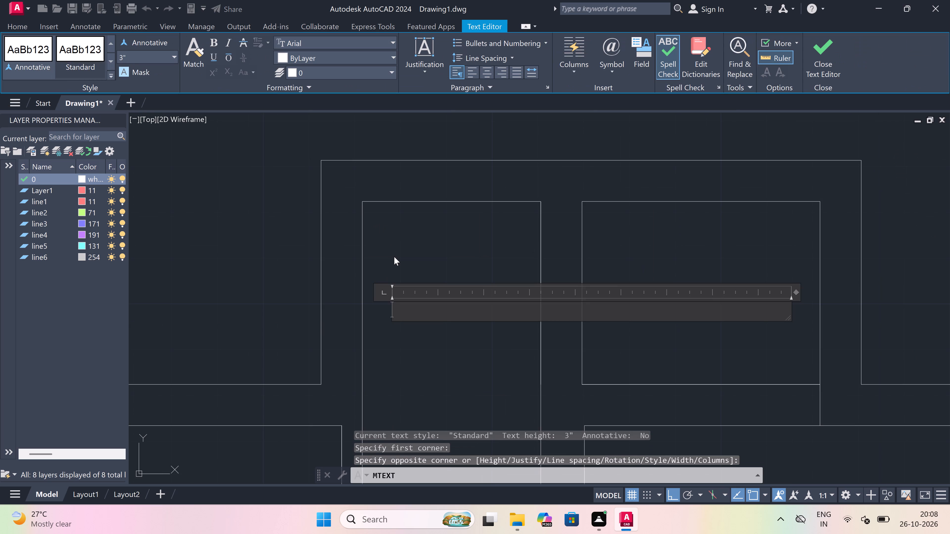
{"action": "type", "text": "BALCONY"}
{"action": "key", "text": "Return"}
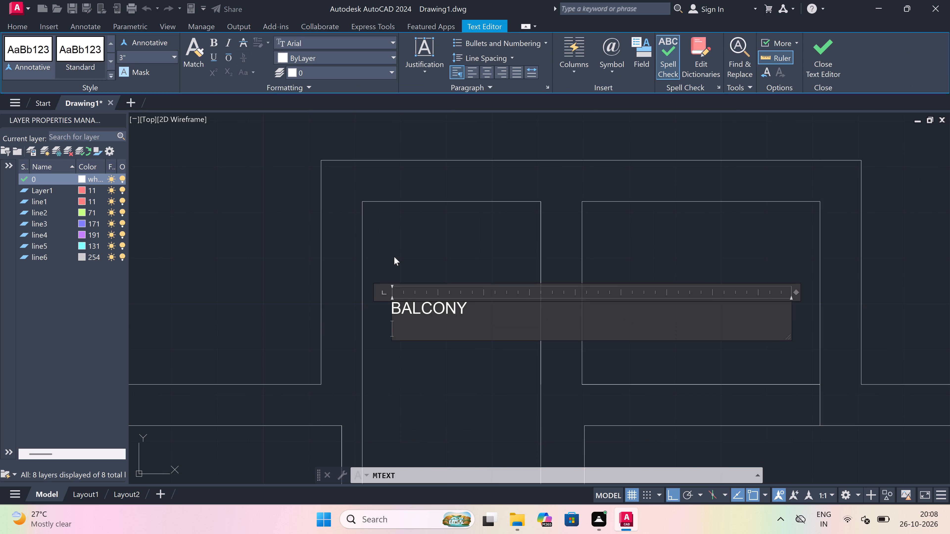
{"action": "type", "text": "3'3"}
{"action": "type", "text": "\"x"}
{"action": "type", "text": "3'4"}
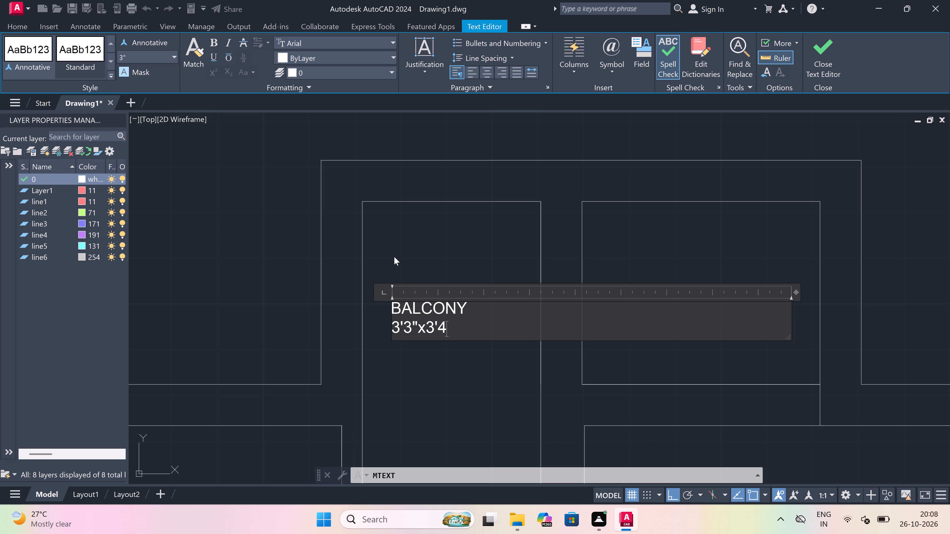
{"action": "key", "text": "shift+quotedbl"}
{"action": "left_click", "coordinate": [451, 230]}
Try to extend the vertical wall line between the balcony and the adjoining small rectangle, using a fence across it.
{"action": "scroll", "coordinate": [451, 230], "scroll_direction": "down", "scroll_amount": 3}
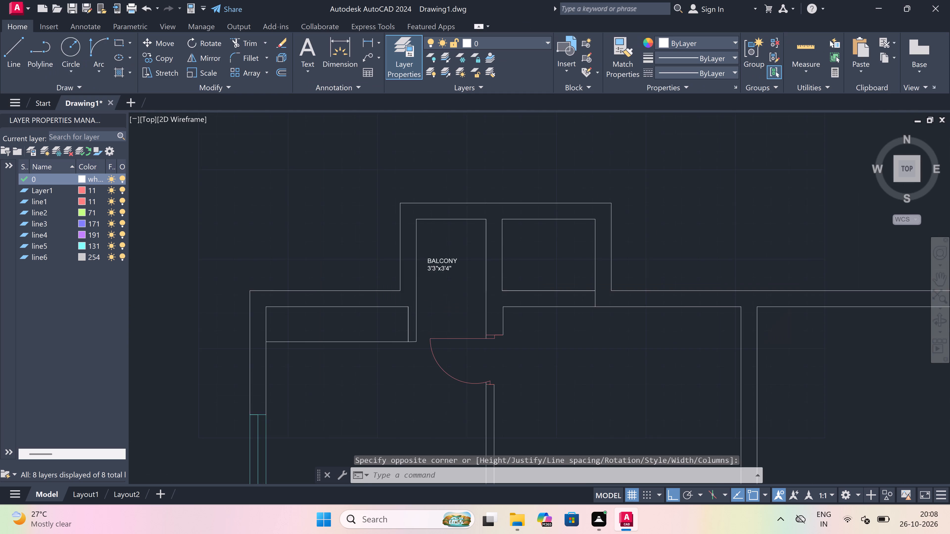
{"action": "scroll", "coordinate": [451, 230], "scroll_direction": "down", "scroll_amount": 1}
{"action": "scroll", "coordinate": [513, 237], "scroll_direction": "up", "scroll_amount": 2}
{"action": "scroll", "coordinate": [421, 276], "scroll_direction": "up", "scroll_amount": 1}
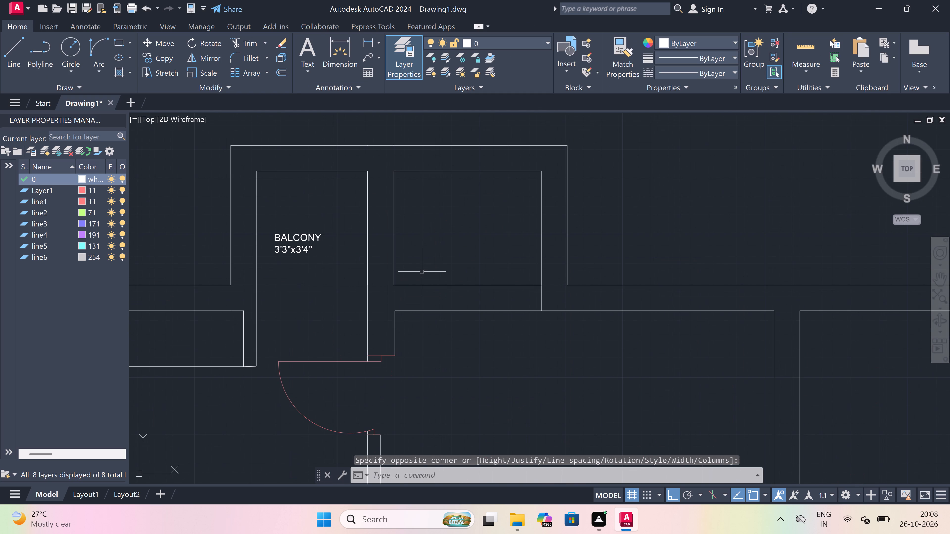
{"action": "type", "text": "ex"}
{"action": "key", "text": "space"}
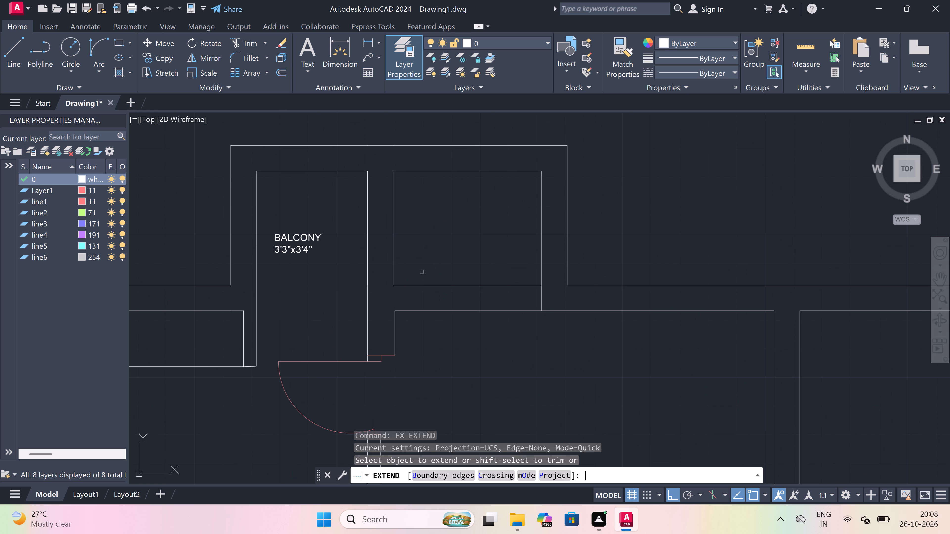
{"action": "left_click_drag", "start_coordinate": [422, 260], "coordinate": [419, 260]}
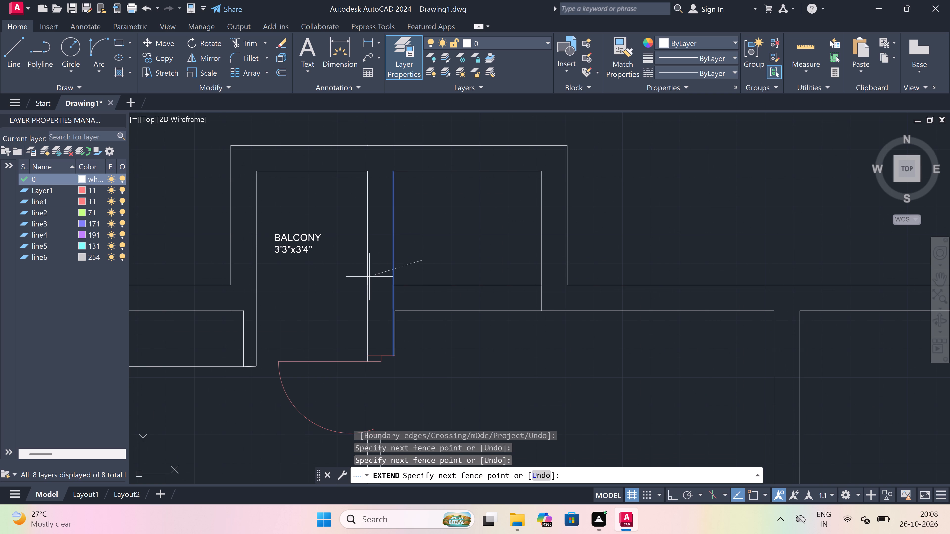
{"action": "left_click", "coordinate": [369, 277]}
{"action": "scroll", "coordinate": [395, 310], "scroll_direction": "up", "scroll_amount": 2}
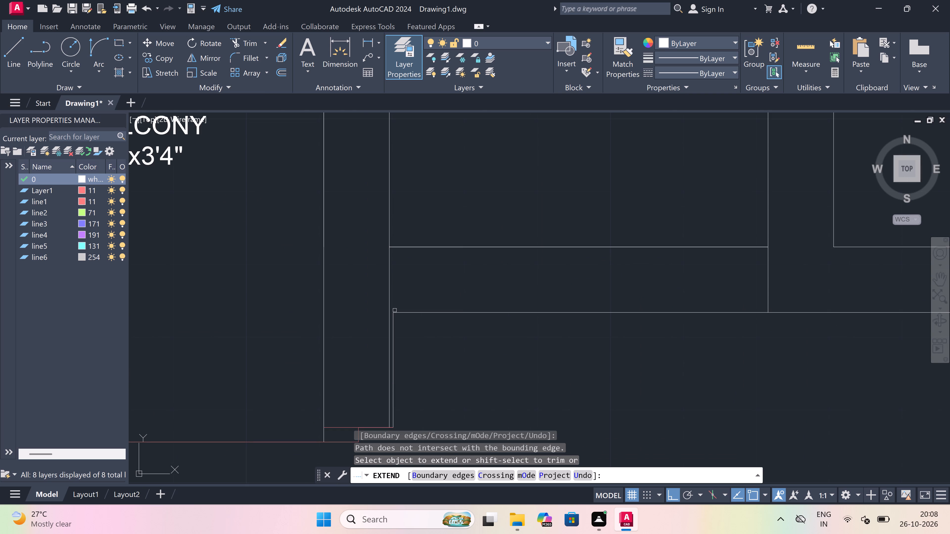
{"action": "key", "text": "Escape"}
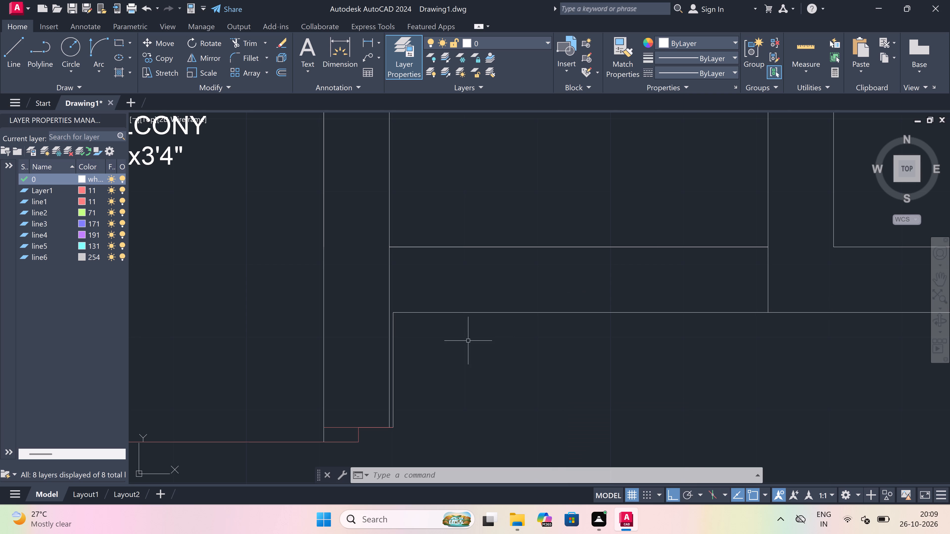
Trim the duplicate vertical line beside the balcony's wall and the short end of the red door-frame line projecting past that wall.
{"action": "scroll", "coordinate": [468, 341], "scroll_direction": "down", "scroll_amount": 3}
{"action": "scroll", "coordinate": [457, 349], "scroll_direction": "up", "scroll_amount": 4}
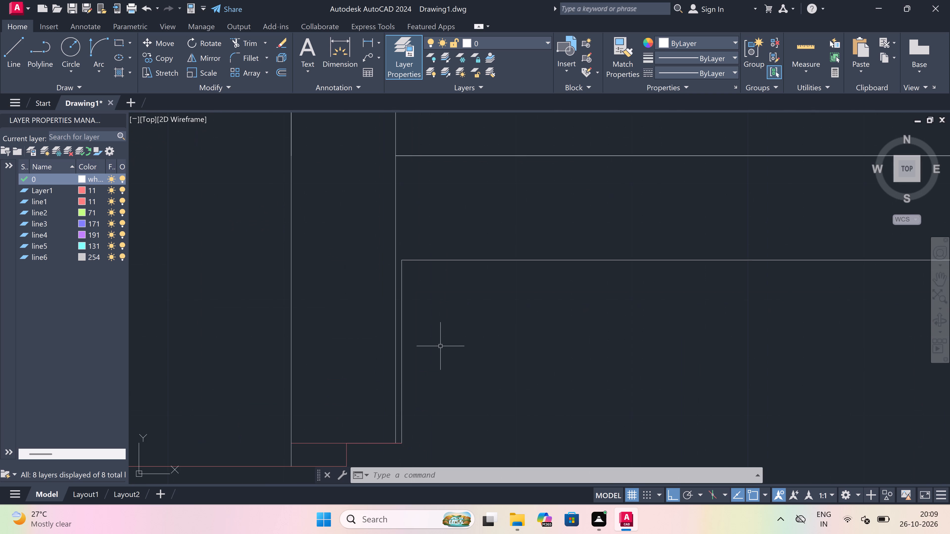
{"action": "type", "text": "tr"}
{"action": "key", "text": "space"}
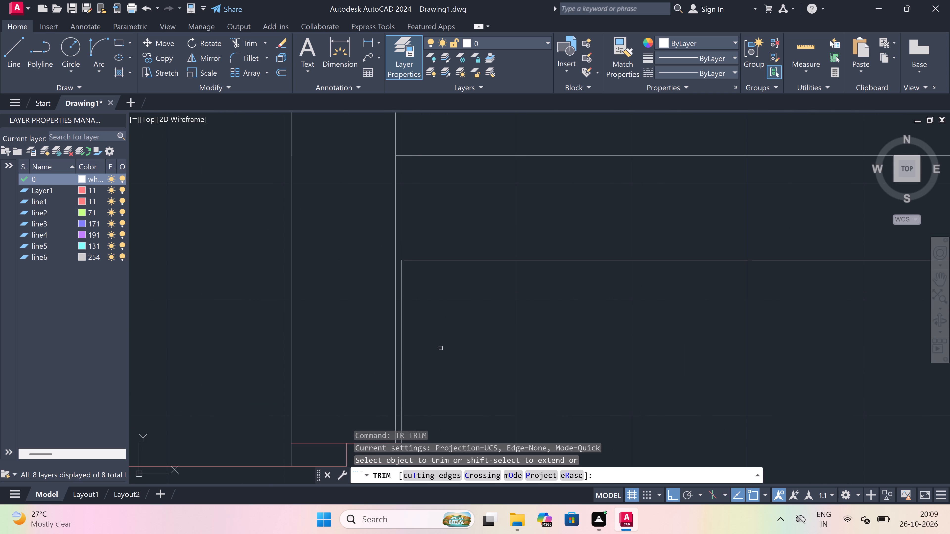
{"action": "scroll", "coordinate": [422, 332], "scroll_direction": "down", "scroll_amount": 2}
{"action": "scroll", "coordinate": [411, 338], "scroll_direction": "up", "scroll_amount": 2}
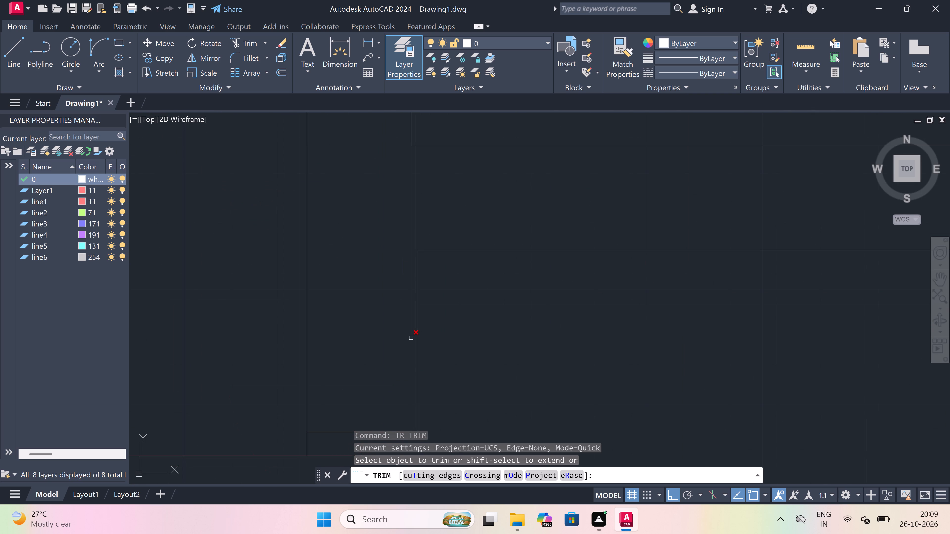
{"action": "scroll", "coordinate": [411, 338], "scroll_direction": "down", "scroll_amount": 2}
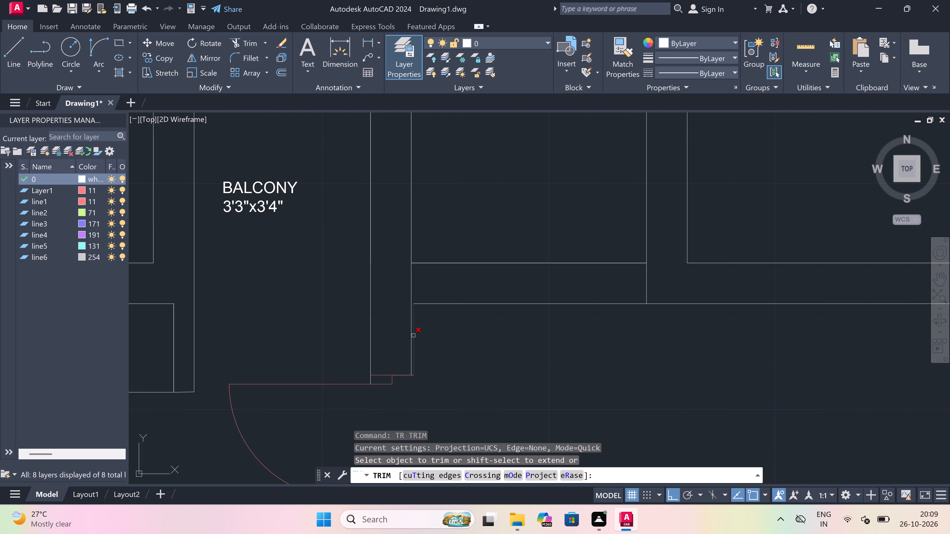
{"action": "left_click", "coordinate": [414, 335]}
{"action": "scroll", "coordinate": [413, 387], "scroll_direction": "up", "scroll_amount": 2}
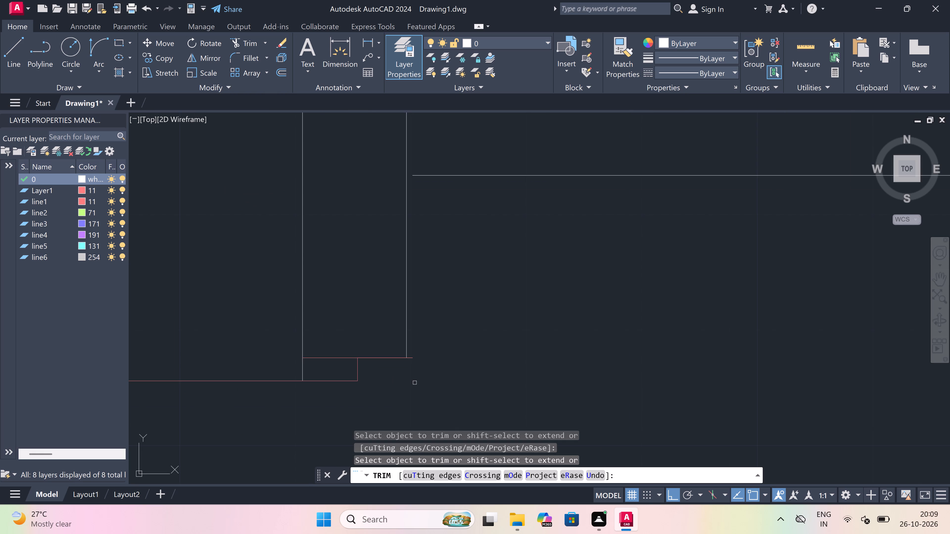
{"action": "scroll", "coordinate": [417, 362], "scroll_direction": "up", "scroll_amount": 2}
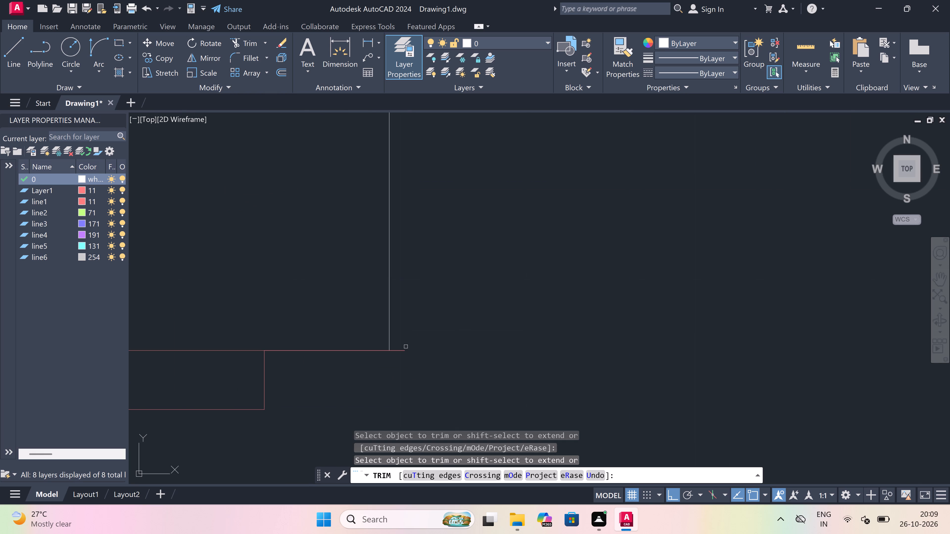
{"action": "left_click", "coordinate": [406, 347]}
{"action": "left_click", "coordinate": [399, 355]}
{"action": "scroll", "coordinate": [399, 355], "scroll_direction": "down", "scroll_amount": 2}
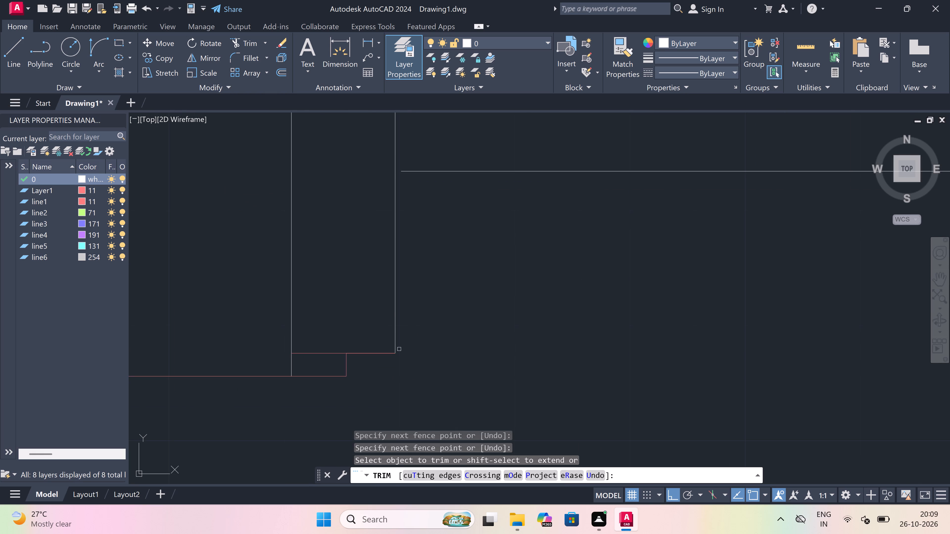
{"action": "scroll", "coordinate": [396, 286], "scroll_direction": "down", "scroll_amount": 3}
{"action": "scroll", "coordinate": [394, 261], "scroll_direction": "up", "scroll_amount": 3}
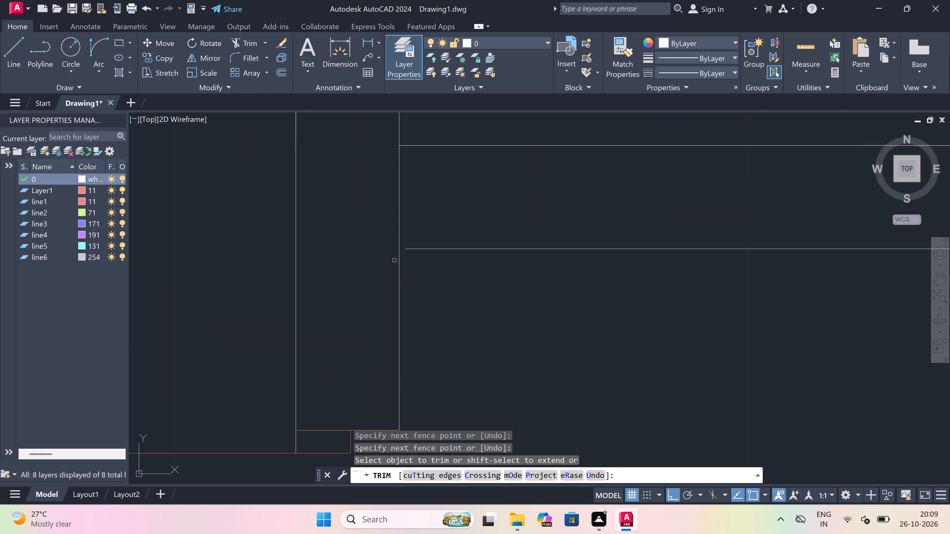
{"action": "key", "text": "Escape"}
Extend the lower horizontal wall line to meet the vertical wall beside the balcony, using a fence across it.
{"action": "type", "text": "ex"}
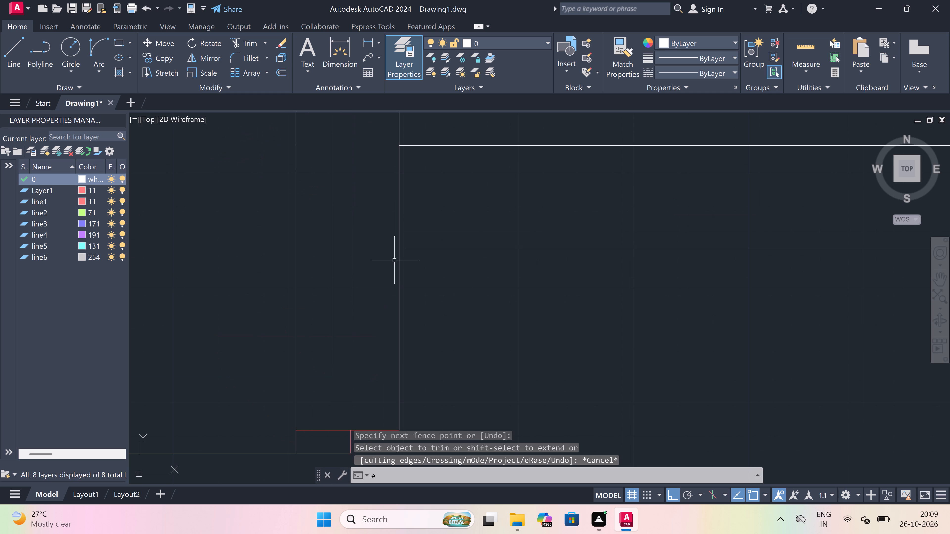
{"action": "key", "text": "space"}
{"action": "left_click_drag", "start_coordinate": [456, 232], "coordinate": [457, 235]}
{"action": "left_click", "coordinate": [465, 388]}
{"action": "key", "text": "Escape"}
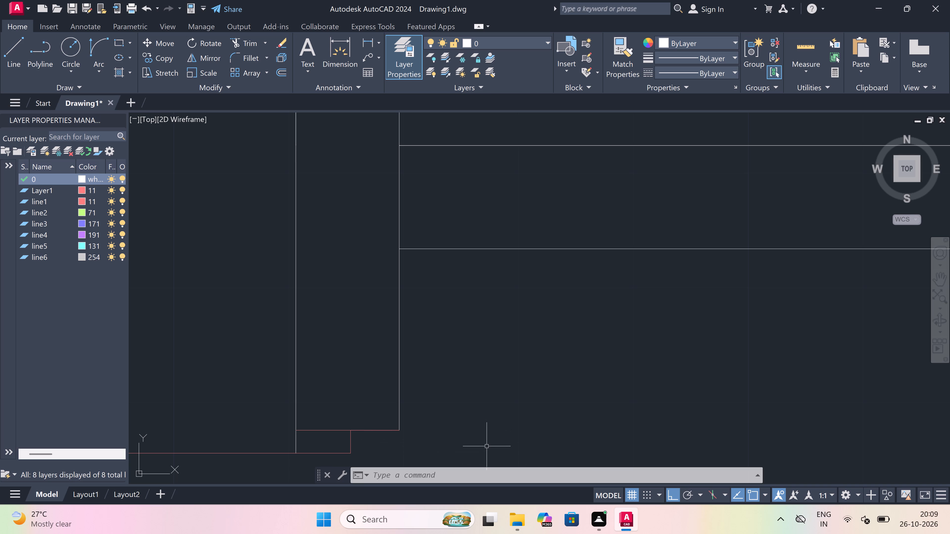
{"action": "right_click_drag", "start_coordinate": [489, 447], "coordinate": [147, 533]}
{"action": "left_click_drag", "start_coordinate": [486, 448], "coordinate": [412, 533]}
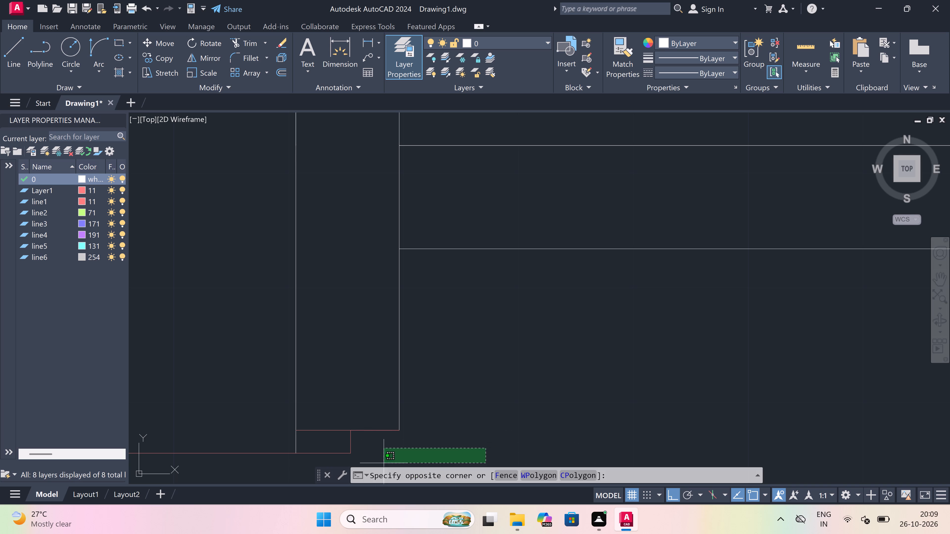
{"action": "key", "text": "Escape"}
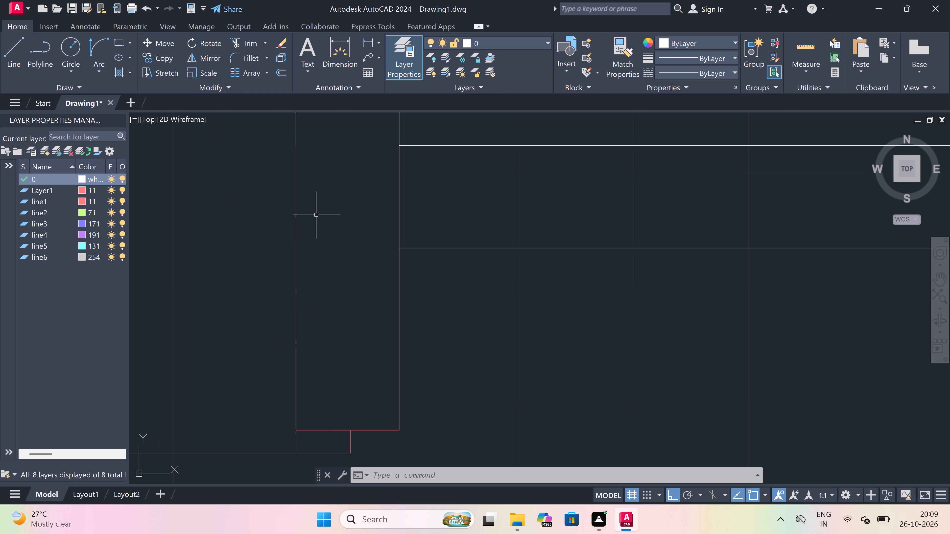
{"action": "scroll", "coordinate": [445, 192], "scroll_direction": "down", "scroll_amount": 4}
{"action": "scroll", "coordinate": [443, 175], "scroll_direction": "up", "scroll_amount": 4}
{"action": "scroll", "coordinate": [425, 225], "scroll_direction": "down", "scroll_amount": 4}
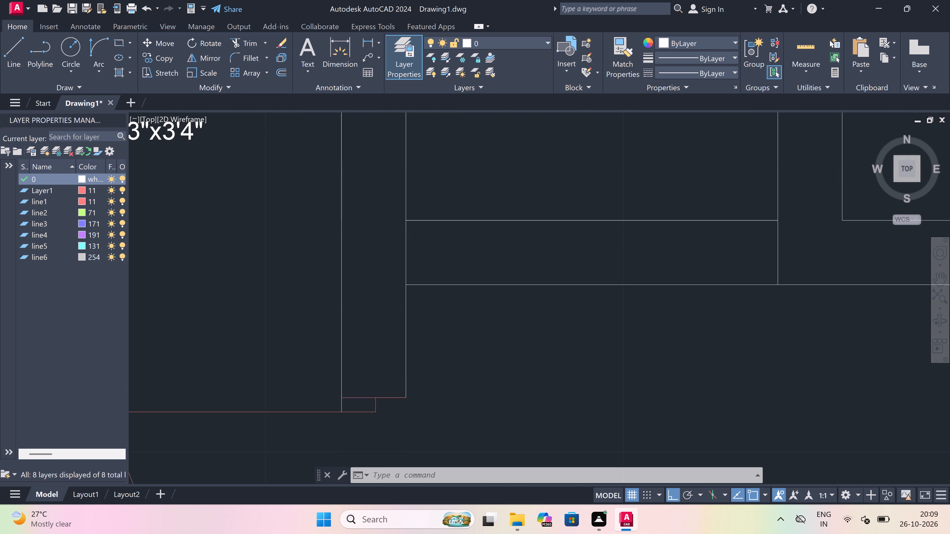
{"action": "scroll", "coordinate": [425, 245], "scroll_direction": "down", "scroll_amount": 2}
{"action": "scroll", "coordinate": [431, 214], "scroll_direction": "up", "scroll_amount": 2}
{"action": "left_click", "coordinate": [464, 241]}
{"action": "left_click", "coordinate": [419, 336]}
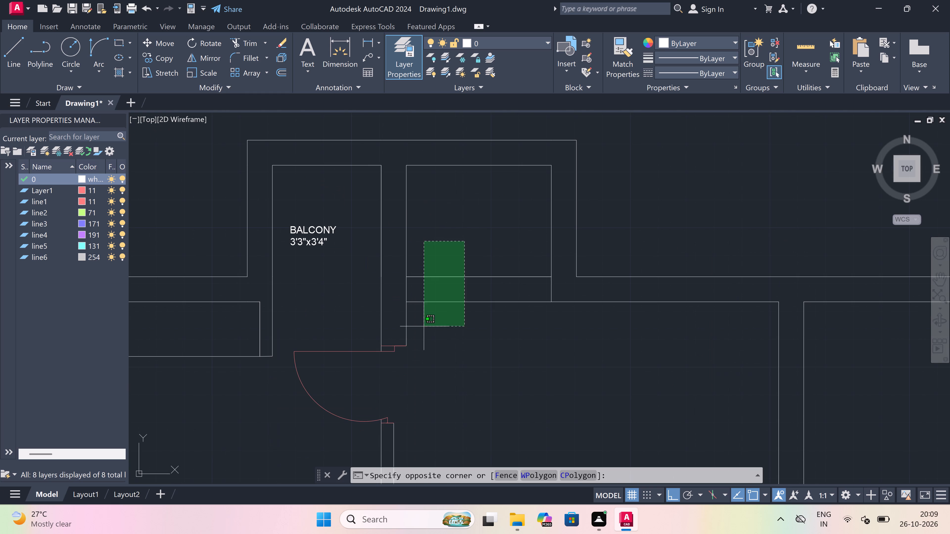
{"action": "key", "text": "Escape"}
Trim the two horizontal lines closing off the space beside the balcony, using a fence across both.
{"action": "key", "text": "t"}
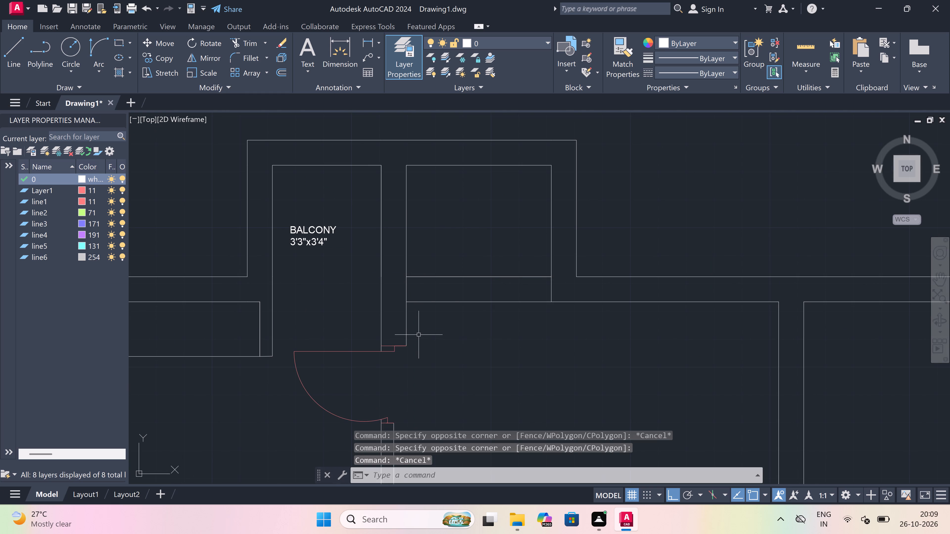
{"action": "key", "text": "r"}
{"action": "key", "text": "space"}
{"action": "left_click_drag", "start_coordinate": [450, 257], "coordinate": [456, 267]}
{"action": "left_click", "coordinate": [471, 404]}
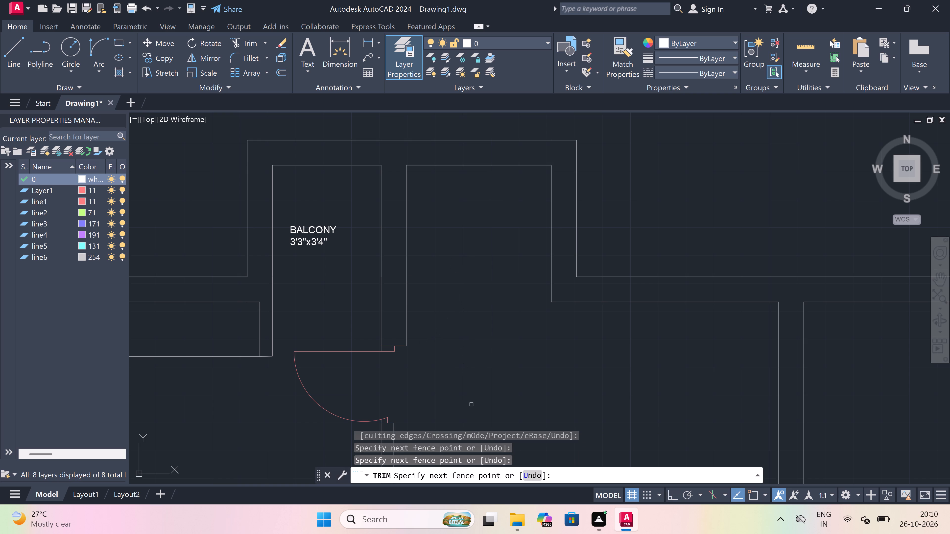
{"action": "key", "text": "Escape"}
Add multiline text reading UTILITY with 4'4"x3'4" on a second line, inside the projecting space beside the upper balcony.
{"action": "scroll", "coordinate": [437, 306], "scroll_direction": "down", "scroll_amount": 2}
{"action": "scroll", "coordinate": [439, 285], "scroll_direction": "up", "scroll_amount": 3}
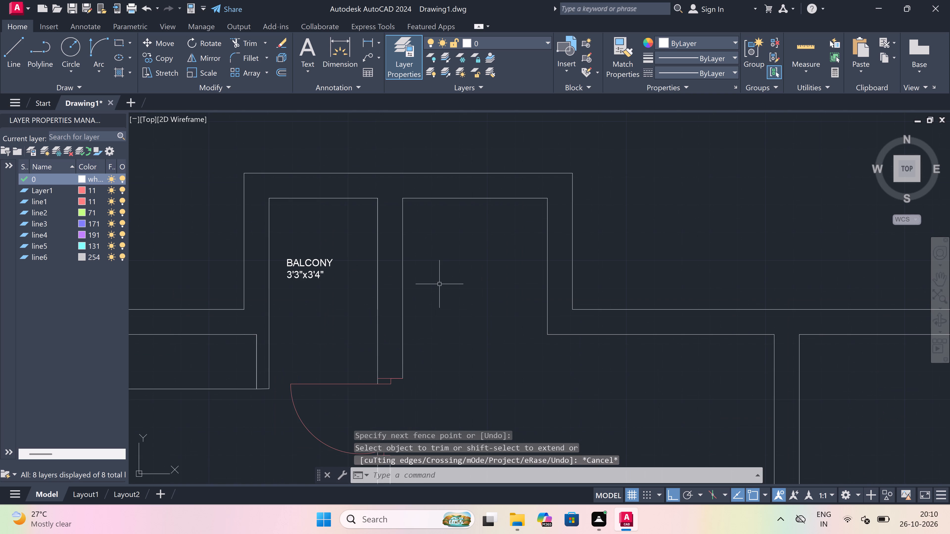
{"action": "type", "text": "mt"}
{"action": "key", "text": "space"}
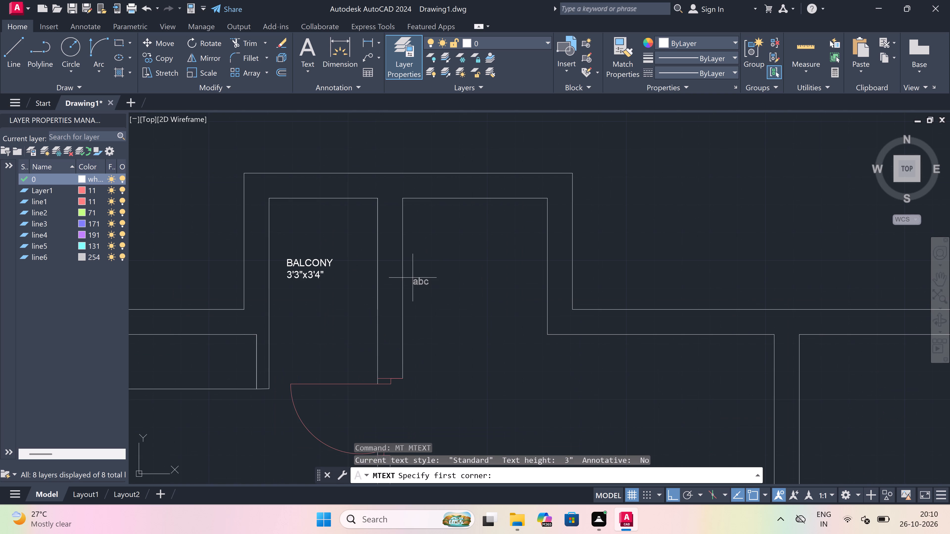
{"action": "left_click_drag", "start_coordinate": [413, 277], "coordinate": [462, 279]}
{"action": "left_click", "coordinate": [622, 282]}
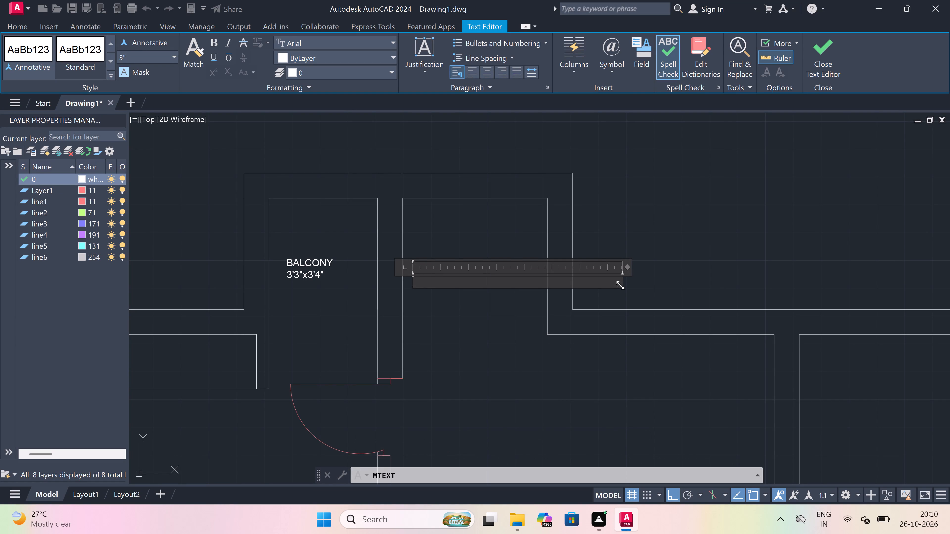
{"action": "key", "text": "u"}
{"action": "type", "text": "TILITY"}
{"action": "key", "text": "Return"}
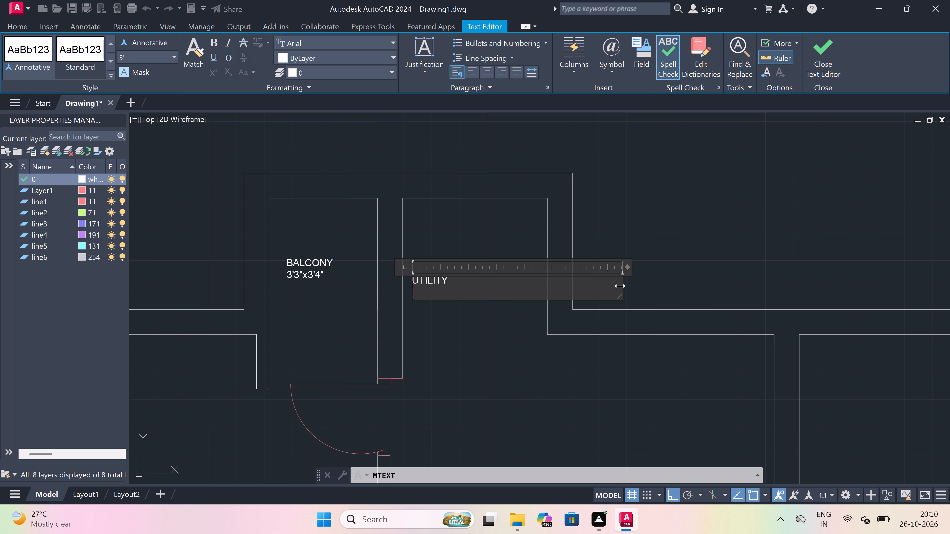
{"action": "type", "text": "4'4"}
{"action": "type", "text": "\"x"}
{"action": "type", "text": "3'4\""}
{"action": "left_click", "coordinate": [463, 313]}
Add multiline text reading PANTRY with 6'9"x6'6" on a second line, in the upper part of the large room below the utility.
{"action": "scroll", "coordinate": [455, 271], "scroll_direction": "down", "scroll_amount": 5}
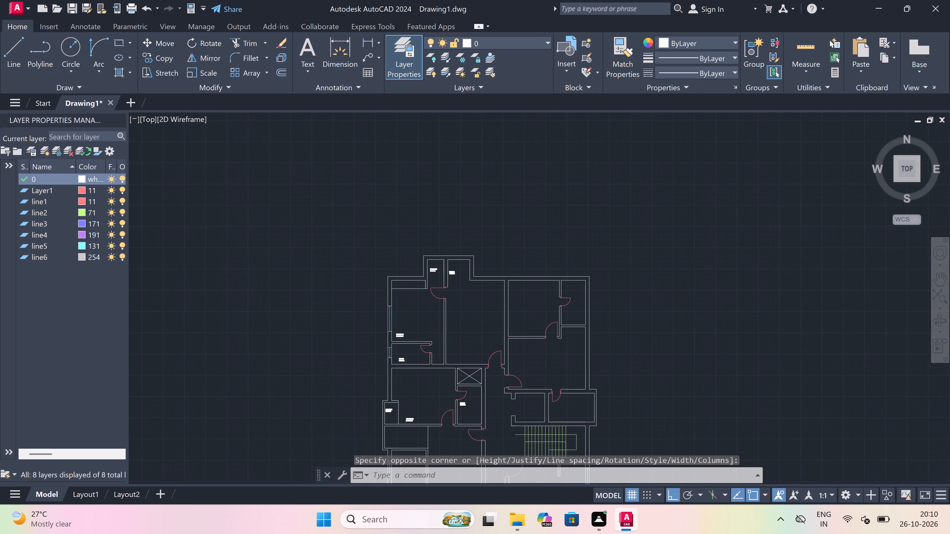
{"action": "scroll", "coordinate": [455, 270], "scroll_direction": "down", "scroll_amount": 1}
{"action": "scroll", "coordinate": [454, 289], "scroll_direction": "up", "scroll_amount": 4}
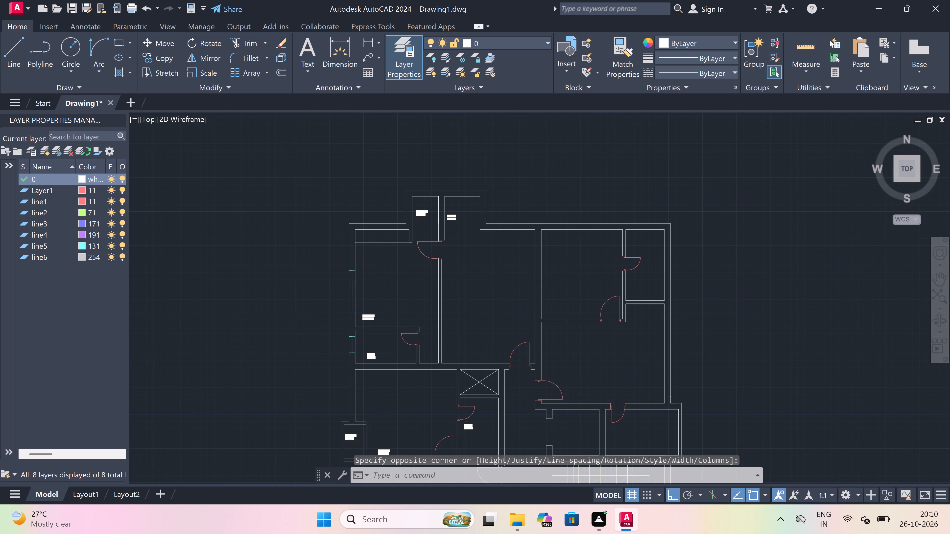
{"action": "scroll", "coordinate": [465, 281], "scroll_direction": "down", "scroll_amount": 2}
{"action": "scroll", "coordinate": [475, 250], "scroll_direction": "up", "scroll_amount": 3}
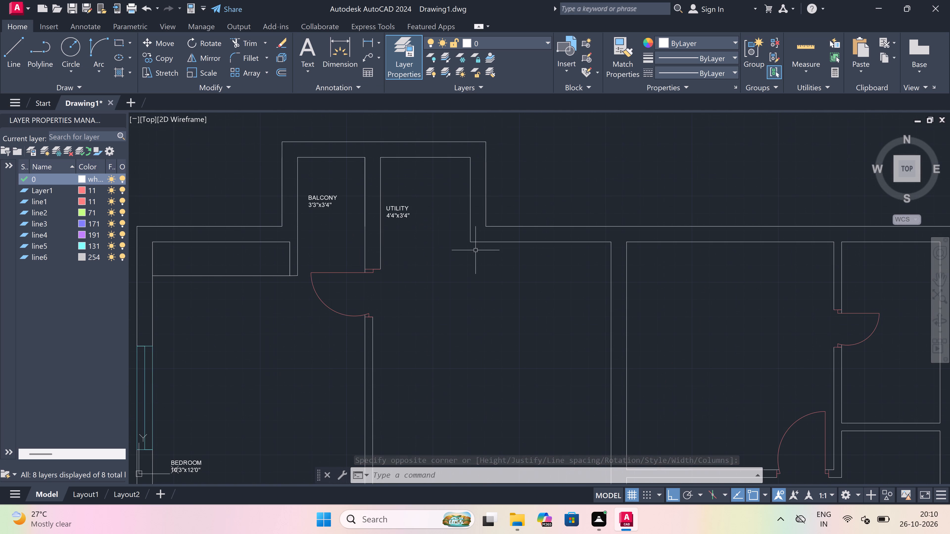
{"action": "scroll", "coordinate": [475, 250], "scroll_direction": "up", "scroll_amount": 1}
{"action": "scroll", "coordinate": [479, 285], "scroll_direction": "down", "scroll_amount": 2}
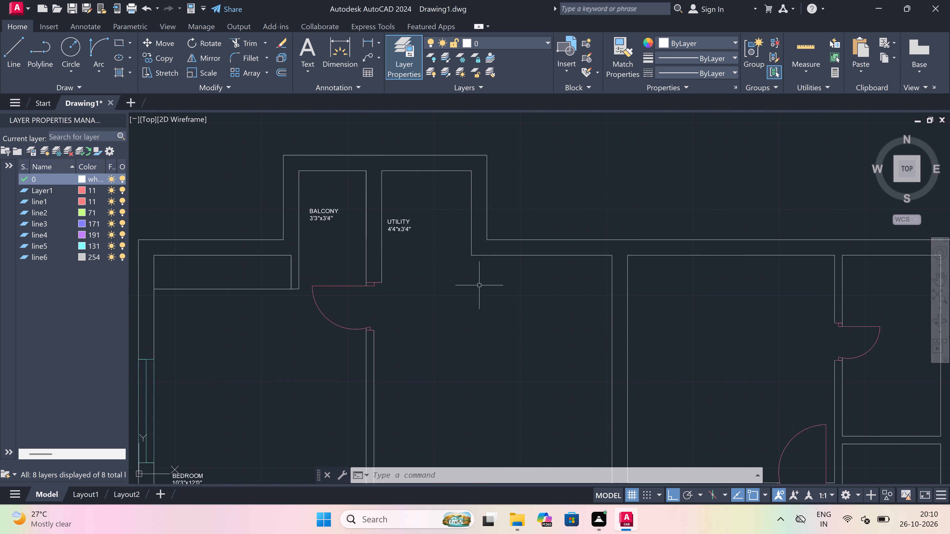
{"action": "scroll", "coordinate": [479, 285], "scroll_direction": "down", "scroll_amount": 2}
{"action": "scroll", "coordinate": [491, 281], "scroll_direction": "up", "scroll_amount": 3}
{"action": "key", "text": "space"}
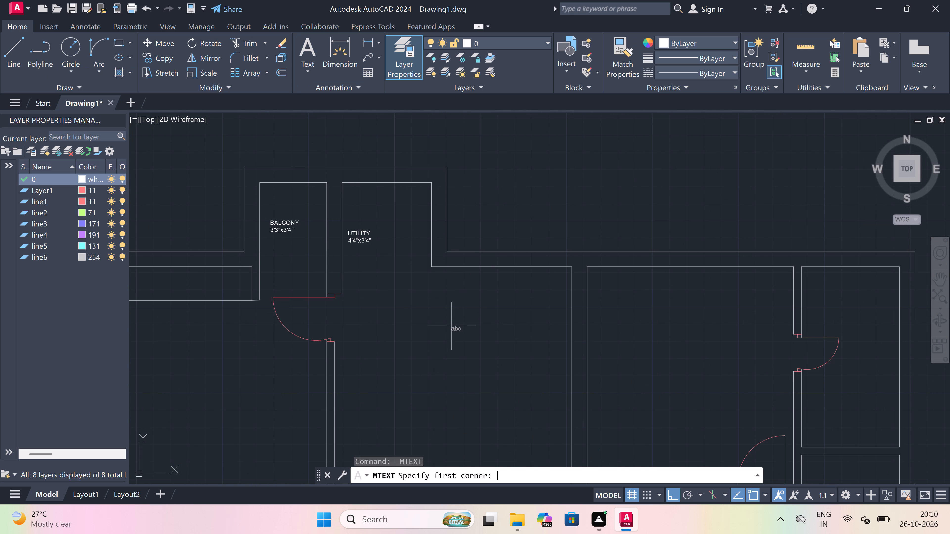
{"action": "left_click_drag", "start_coordinate": [446, 328], "coordinate": [466, 328]}
{"action": "left_click", "coordinate": [699, 335]}
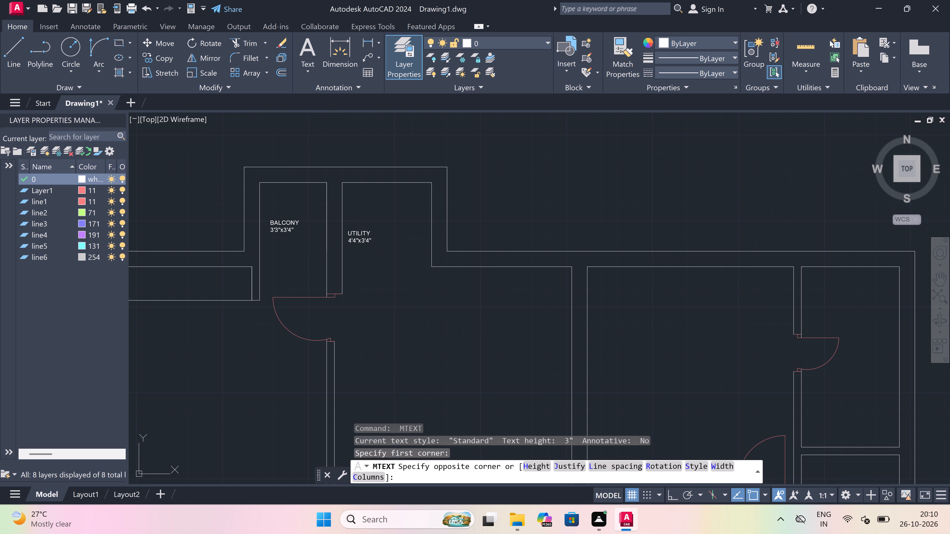
{"action": "scroll", "coordinate": [404, 331], "scroll_direction": "up", "scroll_amount": 2}
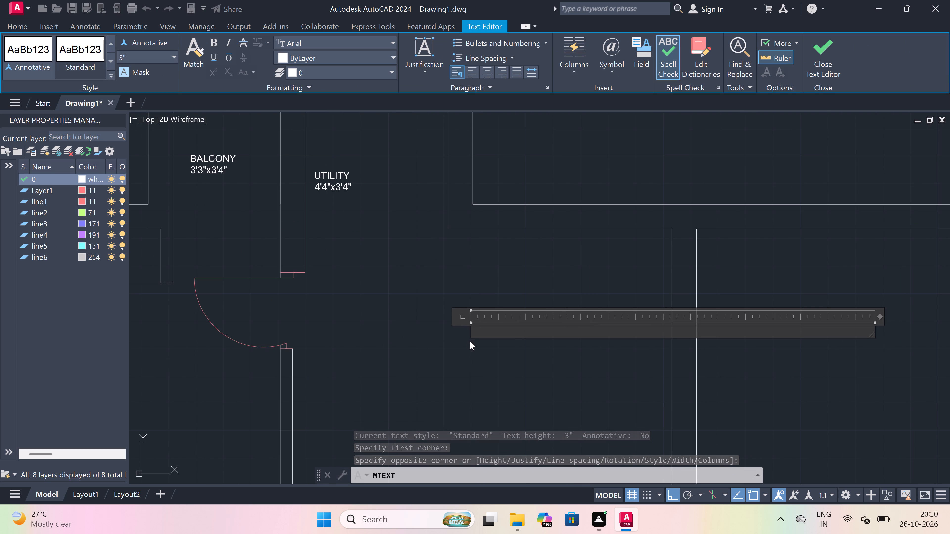
{"action": "type", "text": "PAN"}
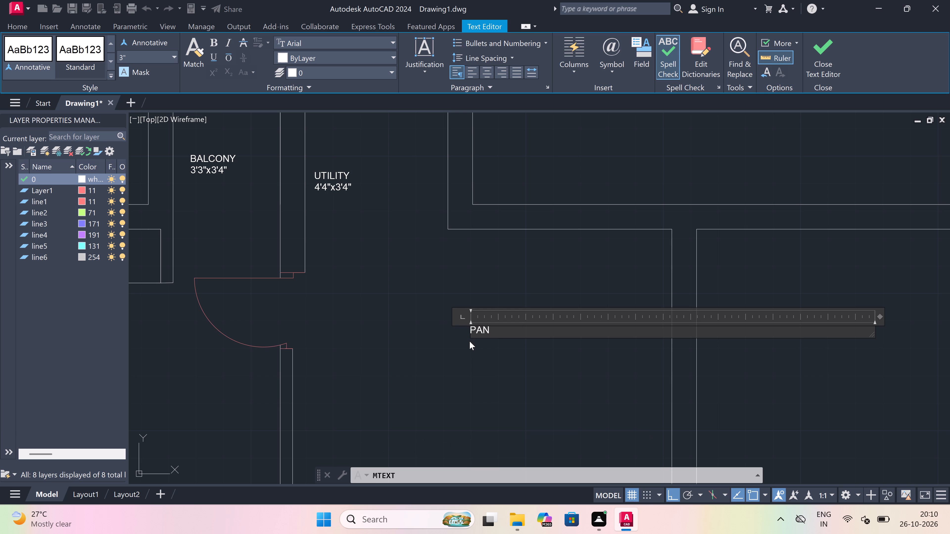
{"action": "type", "text": "TR"}
{"action": "key", "text": "y"}
{"action": "key", "text": "Return"}
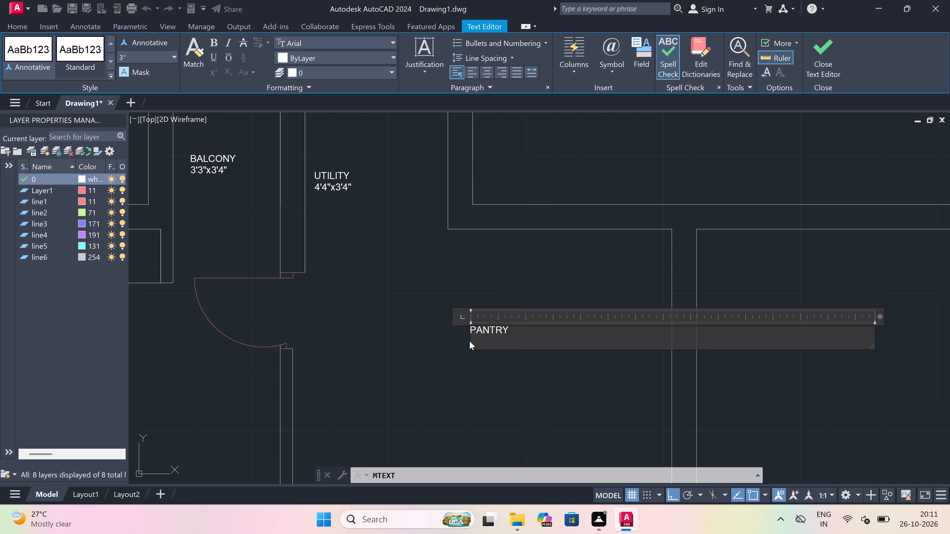
{"action": "type", "text": "6'9"}
{"action": "type", "text": "6'6\""}
{"action": "left_click_drag", "start_coordinate": [469, 370], "coordinate": [469, 367]}
{"action": "scroll", "coordinate": [474, 296], "scroll_direction": "down", "scroll_amount": 6}
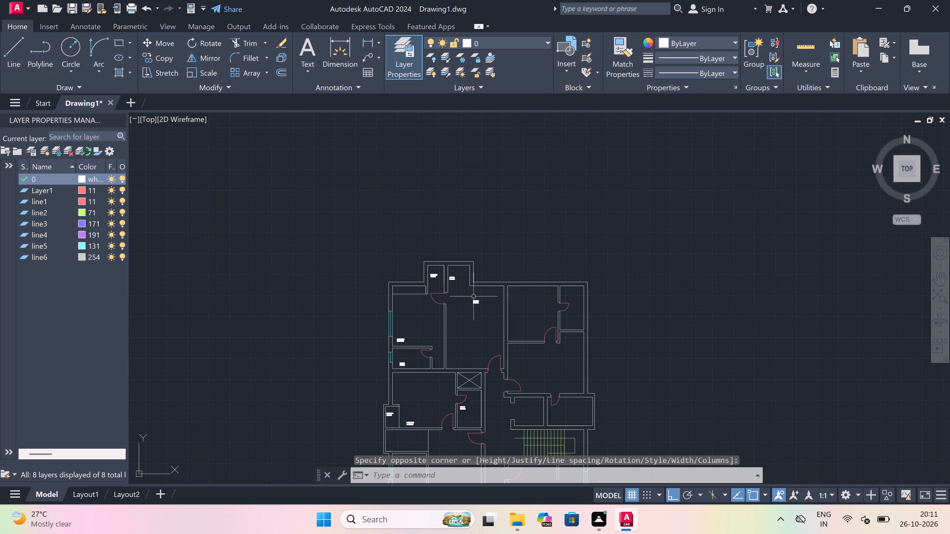
Add multiline text reading DRAWING with 11'6"x10'0" on a second line, in the large room below the PANTRY label.
{"action": "scroll", "coordinate": [476, 311], "scroll_direction": "up", "scroll_amount": 2}
{"action": "scroll", "coordinate": [476, 311], "scroll_direction": "down", "scroll_amount": 3}
{"action": "scroll", "coordinate": [468, 322], "scroll_direction": "up", "scroll_amount": 4}
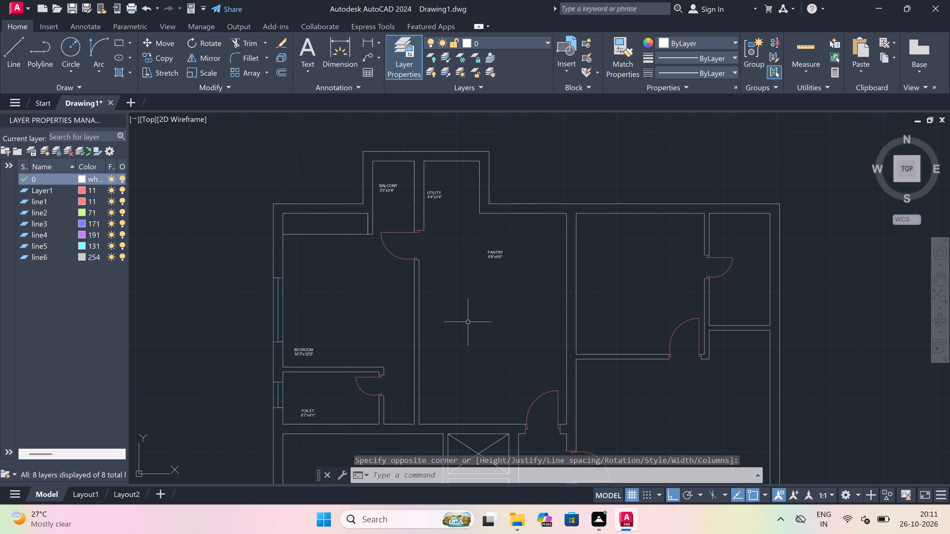
{"action": "key", "text": "space"}
{"action": "scroll", "coordinate": [463, 324], "scroll_direction": "up", "scroll_amount": 1}
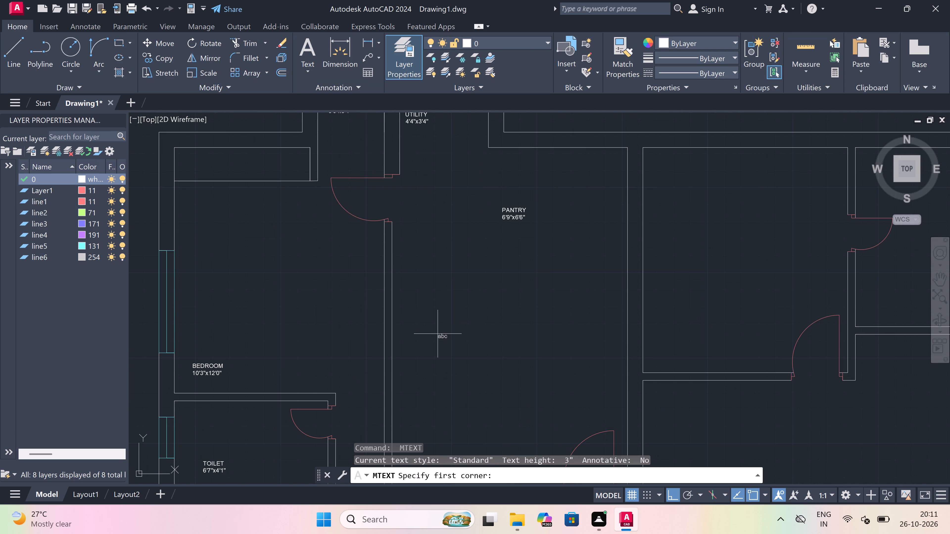
{"action": "left_click_drag", "start_coordinate": [439, 326], "coordinate": [445, 326]}
{"action": "left_click", "coordinate": [697, 324]}
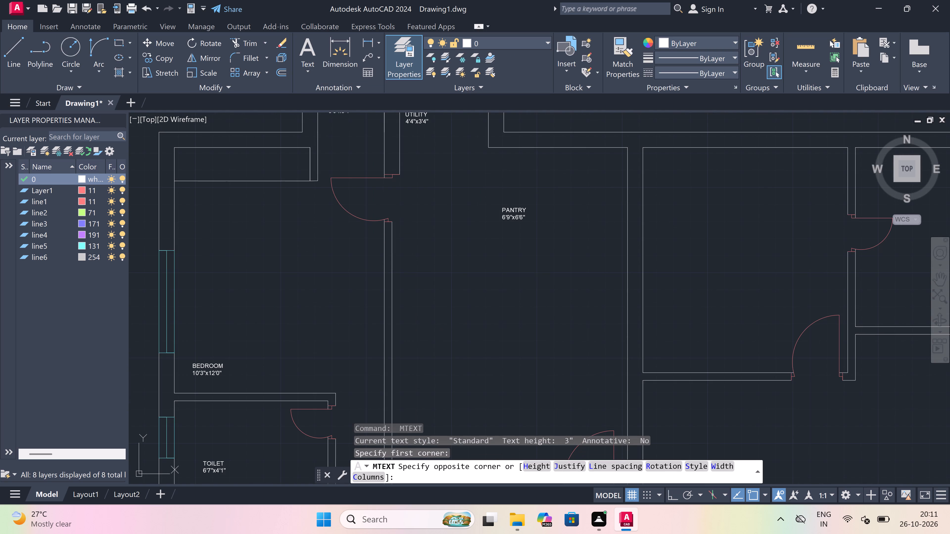
{"action": "scroll", "coordinate": [415, 327], "scroll_direction": "up", "scroll_amount": 3}
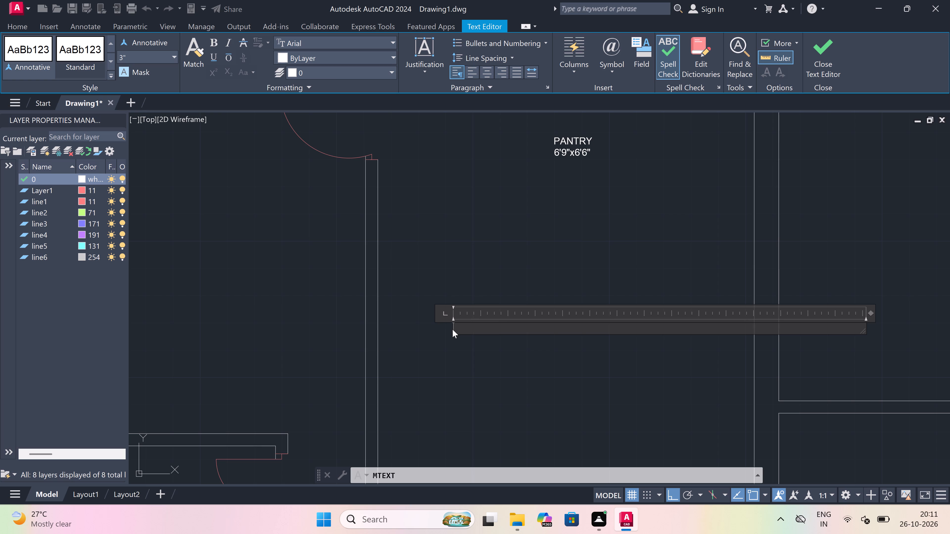
{"action": "type", "text": "DRAWINING"}
{"action": "key", "text": "Return"}
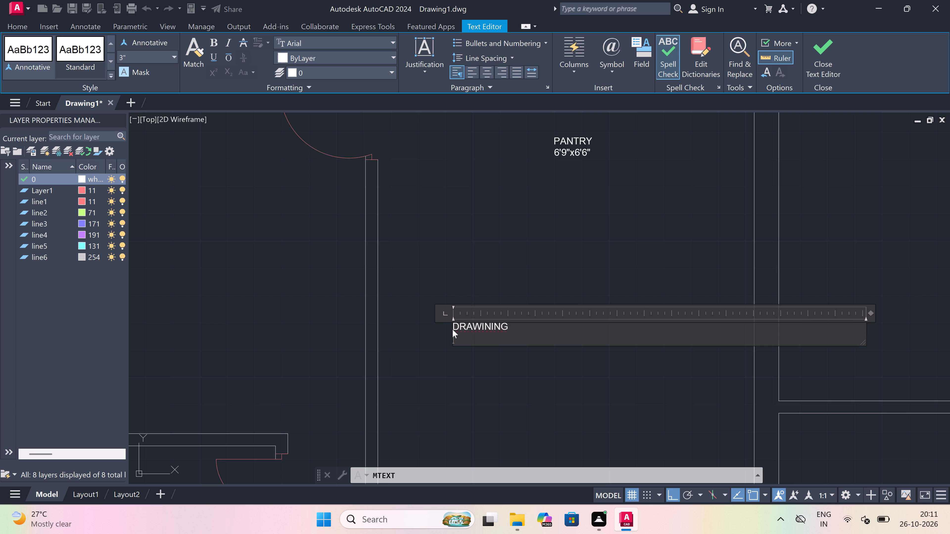
{"action": "key", "text": "BackSpace"}
{"action": "key", "text": "BackSpace"}
{"action": "key", "text": "BackSpace"}
{"action": "key", "text": "BackSpace"}
{"action": "key", "text": "g"}
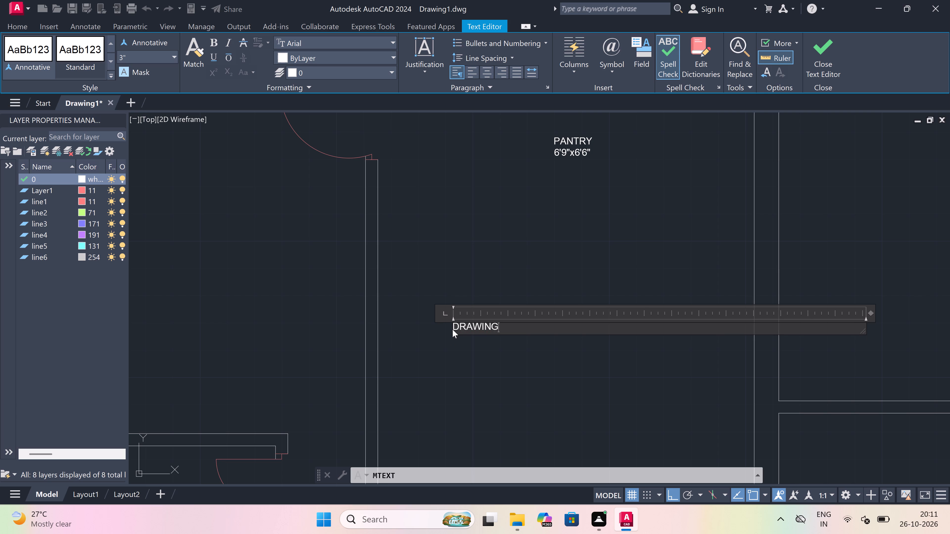
{"action": "key", "text": "Return"}
{"action": "type", "text": "11'6"}
{"action": "key", "text": "x"}
{"action": "type", "text": "10'0"}
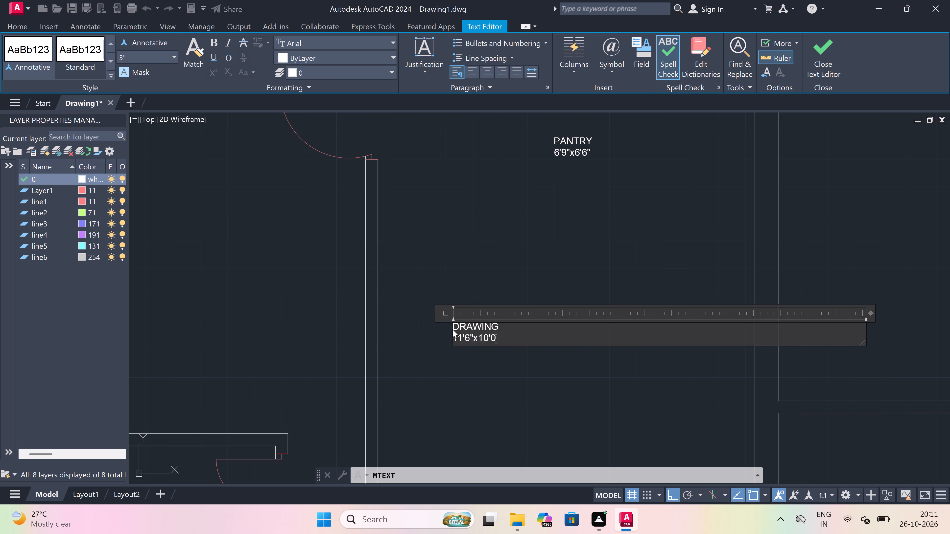
{"action": "key", "text": "shift+quotedbl"}
{"action": "left_click_drag", "start_coordinate": [450, 342], "coordinate": [450, 340]}
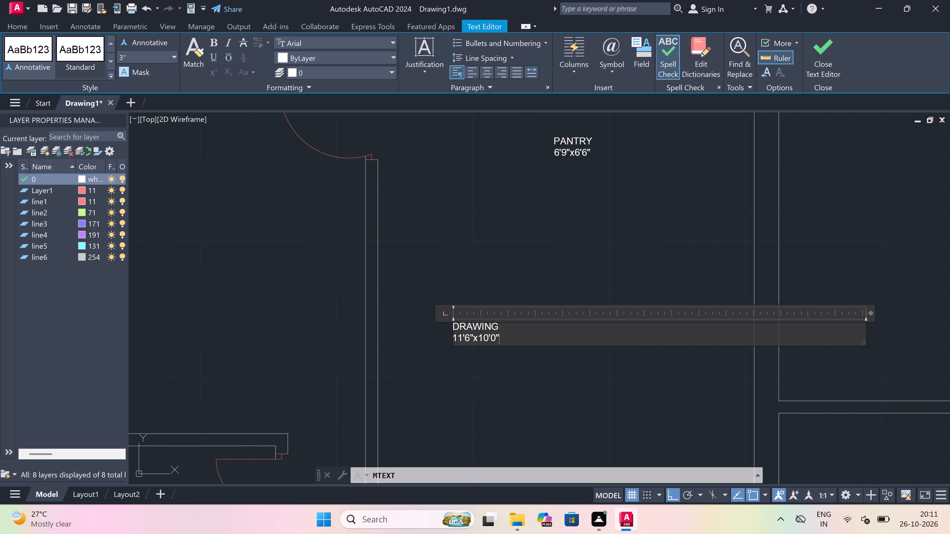
Add multiline text reading BEDROOM with 10'0"x11'0" on a second line, in the upper part of the room east of the pantry.
{"action": "scroll", "coordinate": [454, 319], "scroll_direction": "down", "scroll_amount": 8}
{"action": "key", "text": "space"}
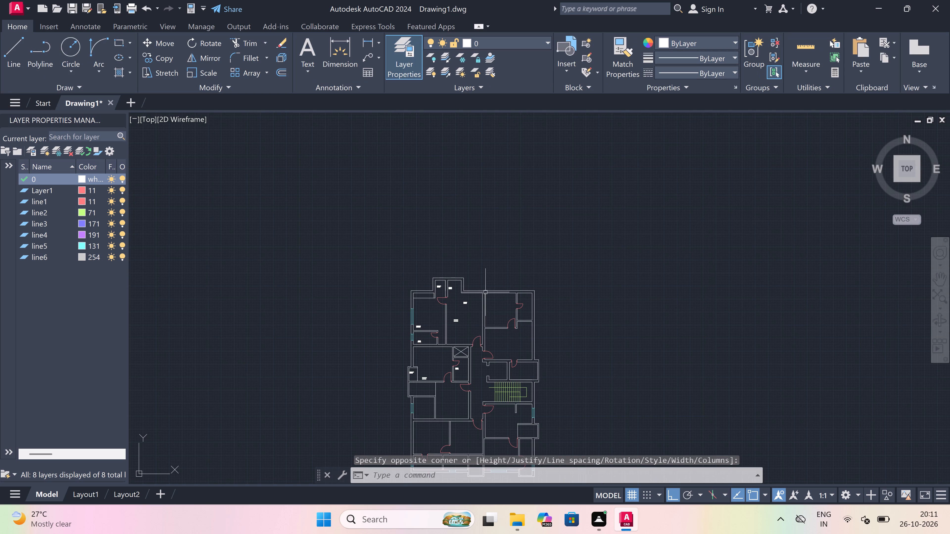
{"action": "scroll", "coordinate": [497, 301], "scroll_direction": "up", "scroll_amount": 2}
{"action": "scroll", "coordinate": [497, 301], "scroll_direction": "down", "scroll_amount": 4}
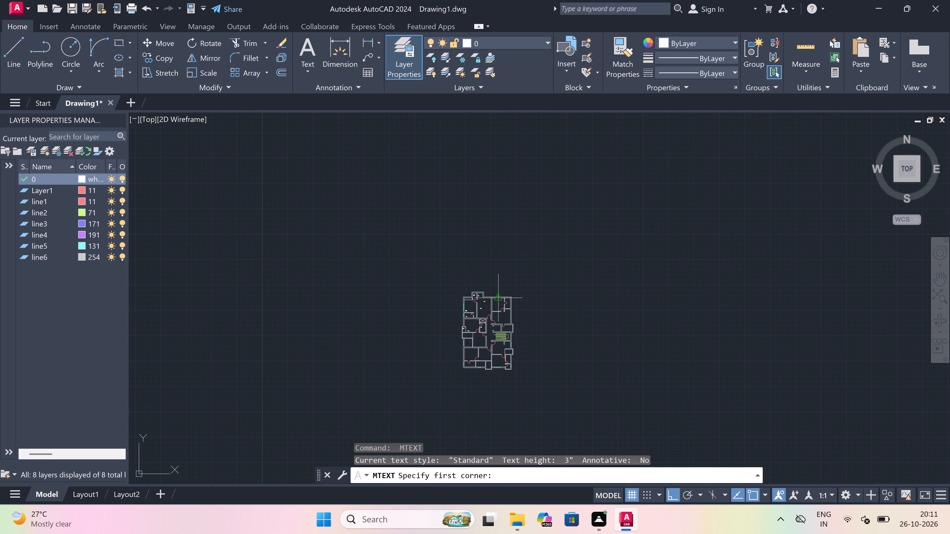
{"action": "scroll", "coordinate": [497, 301], "scroll_direction": "up", "scroll_amount": 2}
{"action": "scroll", "coordinate": [497, 301], "scroll_direction": "down", "scroll_amount": 1}
{"action": "scroll", "coordinate": [489, 315], "scroll_direction": "up", "scroll_amount": 1}
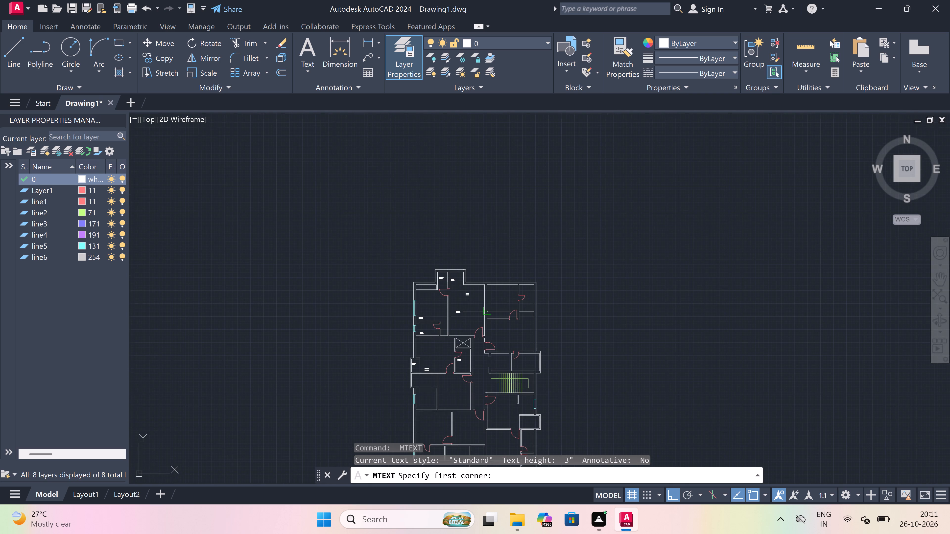
{"action": "scroll", "coordinate": [489, 310], "scroll_direction": "up", "scroll_amount": 2}
{"action": "scroll", "coordinate": [491, 286], "scroll_direction": "up", "scroll_amount": 1}
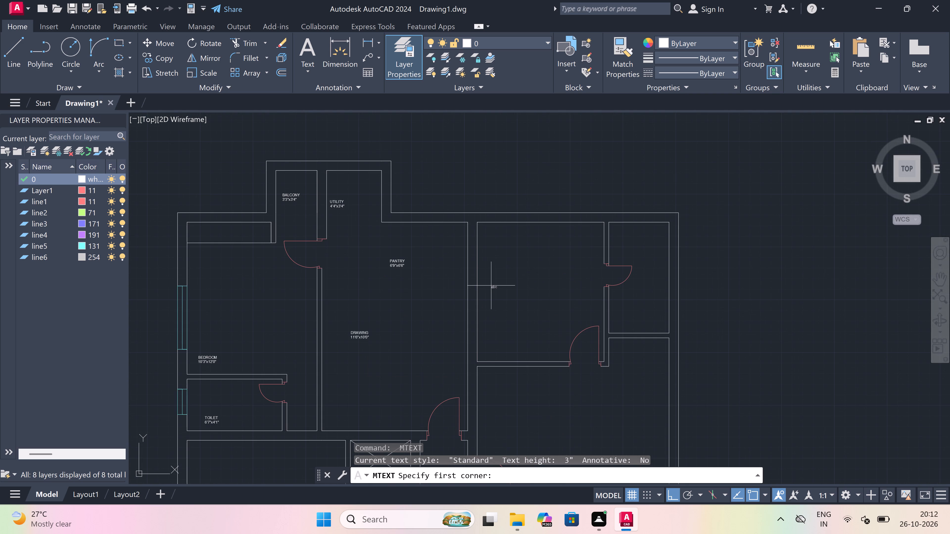
{"action": "scroll", "coordinate": [502, 245], "scroll_direction": "up", "scroll_amount": 2}
{"action": "left_click_drag", "start_coordinate": [495, 233], "coordinate": [498, 233]}
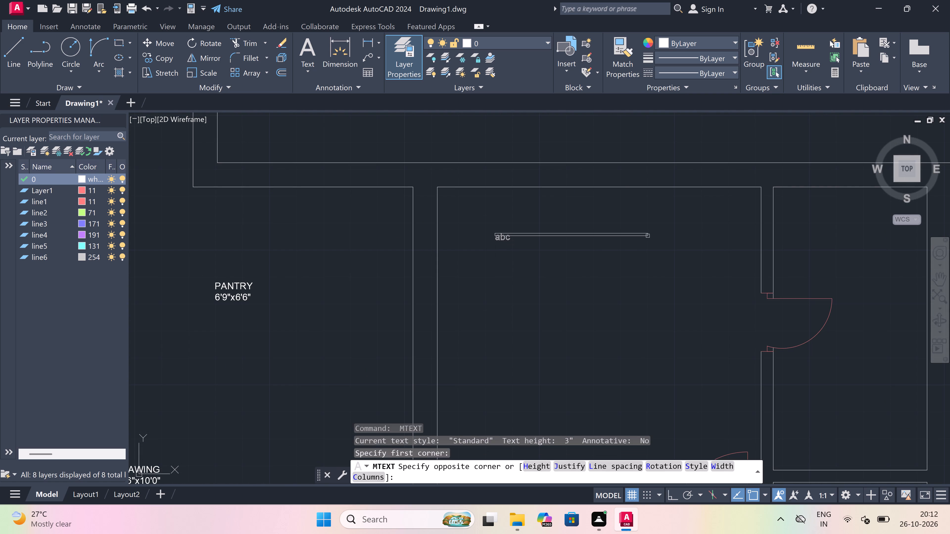
{"action": "left_click", "coordinate": [750, 237]}
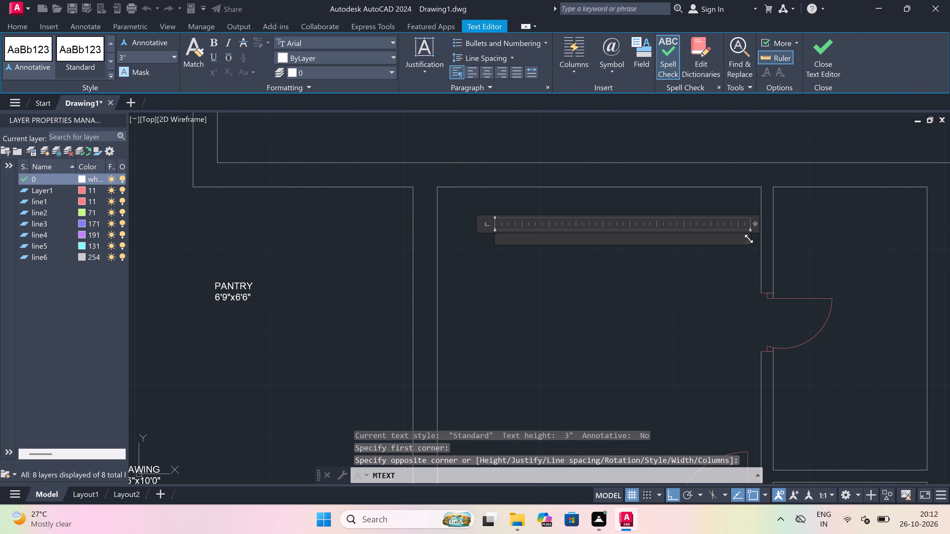
{"action": "type", "text": "BEDROOM"}
{"action": "key", "text": "Return"}
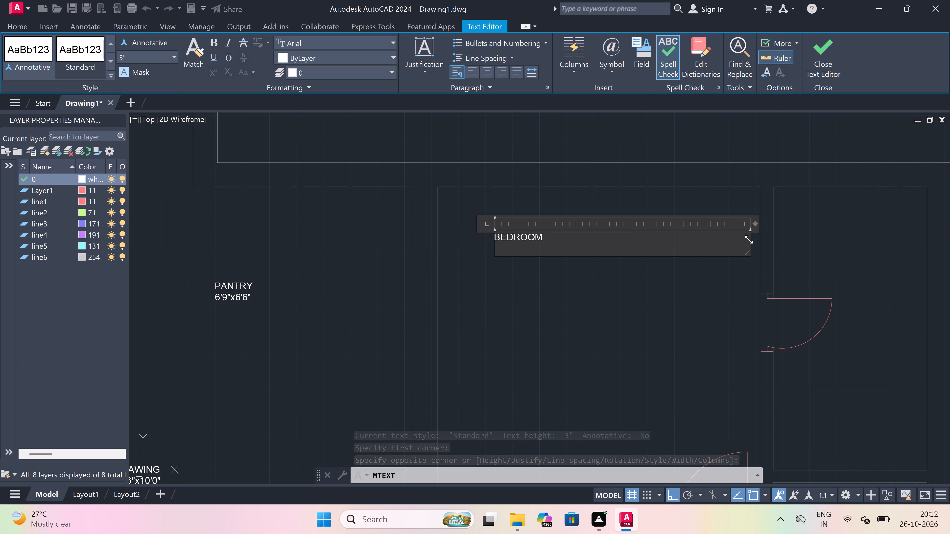
{"action": "type", "text": "10'0"}
{"action": "key", "text": "x"}
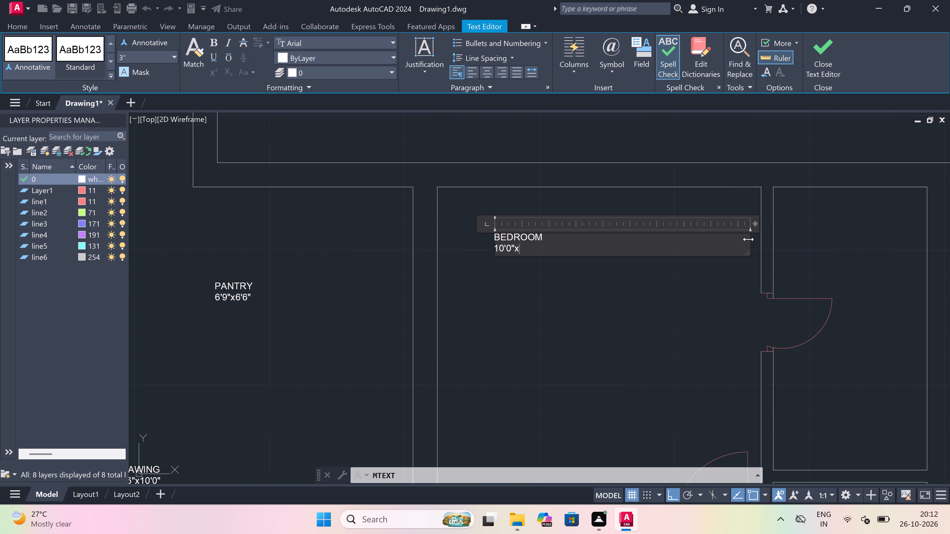
{"action": "type", "text": "11'0\""}
{"action": "left_click", "coordinate": [556, 275]}
Add multiline text reading TOILET with 4'9"x8'9" on a second line, in the small corner room east of the new bedroom label.
{"action": "scroll", "coordinate": [439, 290], "scroll_direction": "down", "scroll_amount": 3}
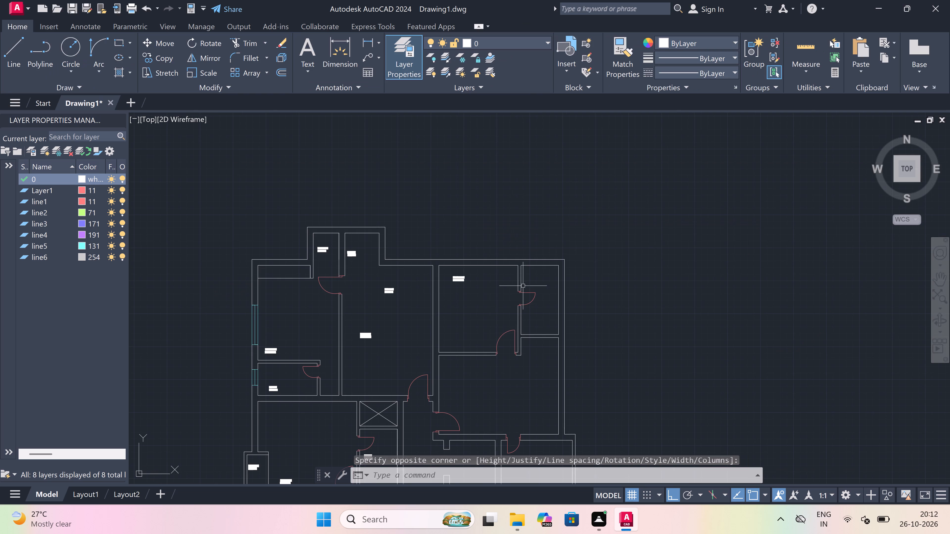
{"action": "scroll", "coordinate": [537, 280], "scroll_direction": "up", "scroll_amount": 2}
{"action": "key", "text": "space"}
{"action": "left_click_drag", "start_coordinate": [511, 281], "coordinate": [518, 281]}
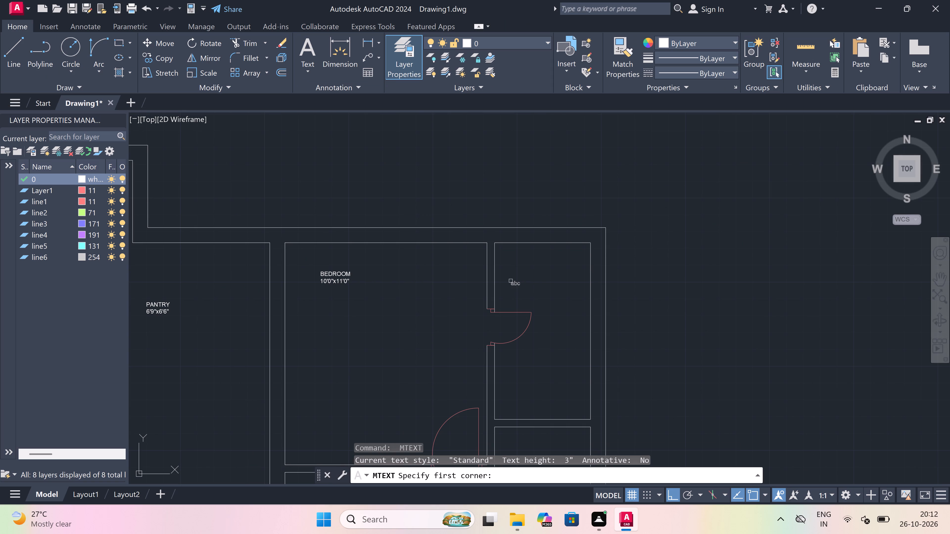
{"action": "left_click", "coordinate": [711, 251]}
{"action": "scroll", "coordinate": [593, 238], "scroll_direction": "up", "scroll_amount": 2}
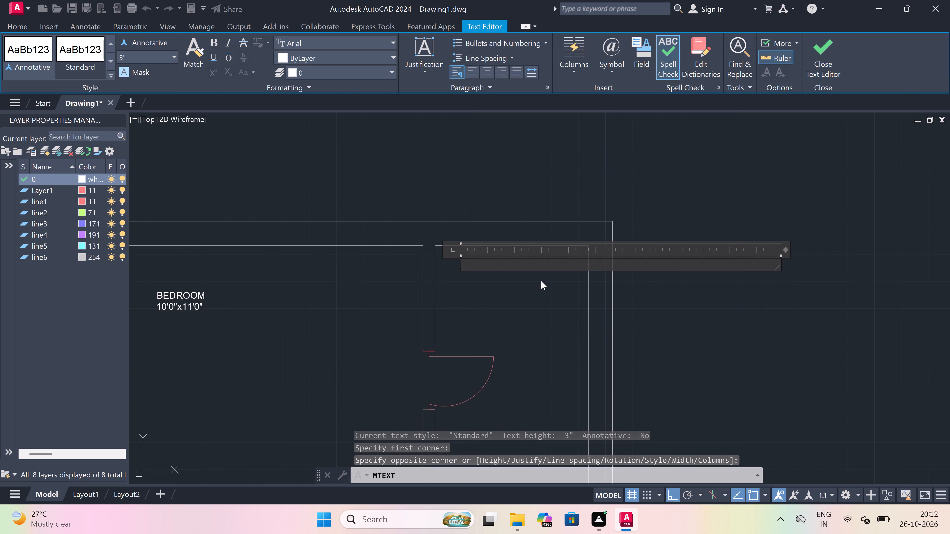
{"action": "type", "text": "TOILET"}
{"action": "key", "text": "Return"}
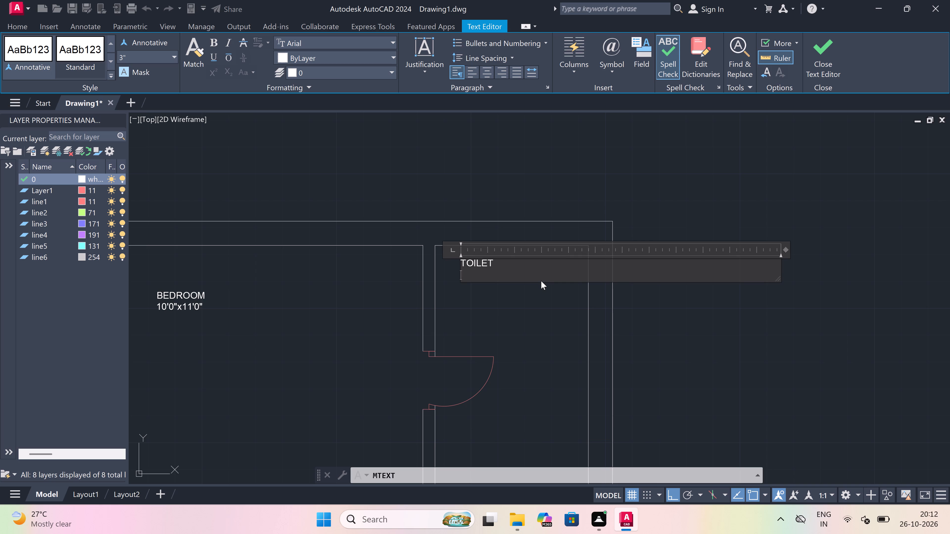
{"action": "type", "text": "4'9"}
{"action": "key", "text": "shift+quotedbl"}
{"action": "key", "text": "x"}
{"action": "type", "text": "8'"}
{"action": "type", "text": "9\""}
{"action": "left_click", "coordinate": [497, 301]}
Move the corner room's TOILET label down and slightly inward, above the door swing, with Ortho off.
{"action": "left_click", "coordinate": [479, 267]}
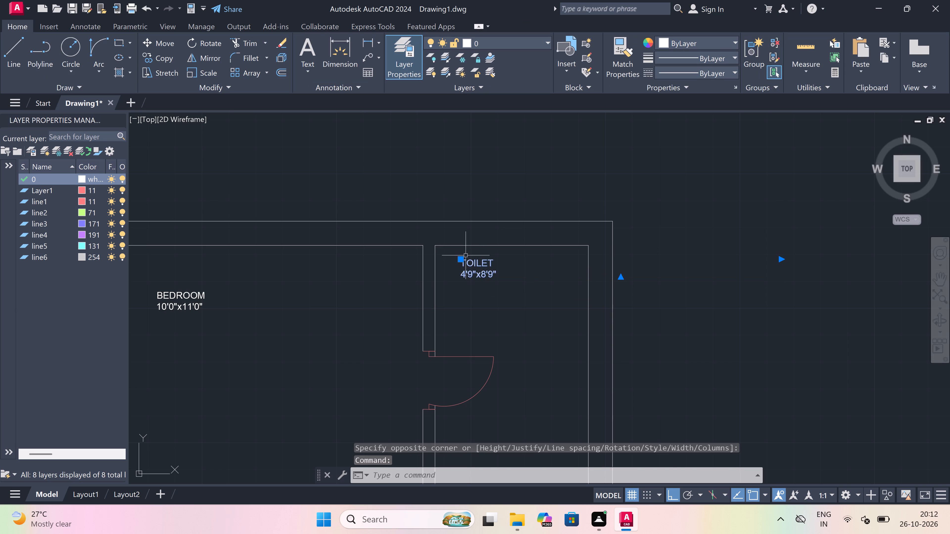
{"action": "left_click_drag", "start_coordinate": [462, 256], "coordinate": [476, 265]}
{"action": "left_click", "coordinate": [503, 296]}
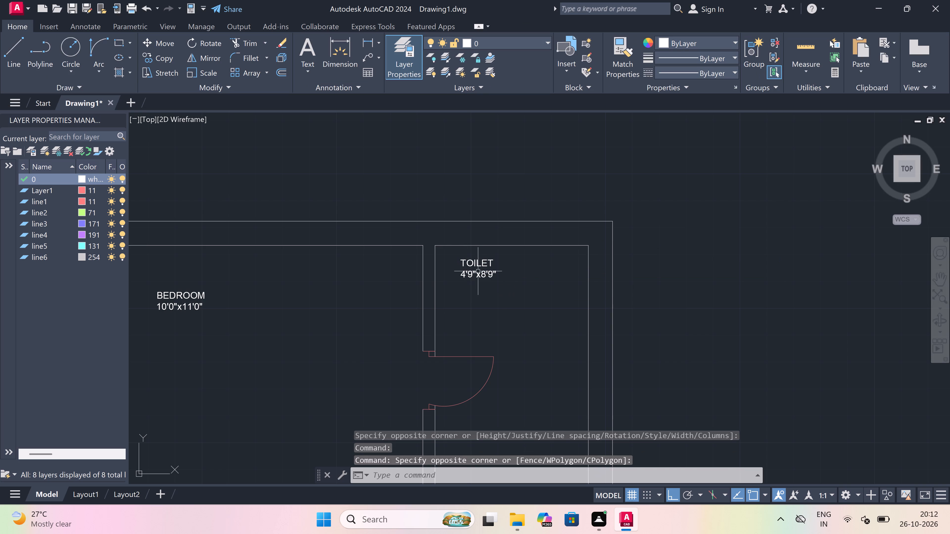
{"action": "left_click", "coordinate": [473, 264]}
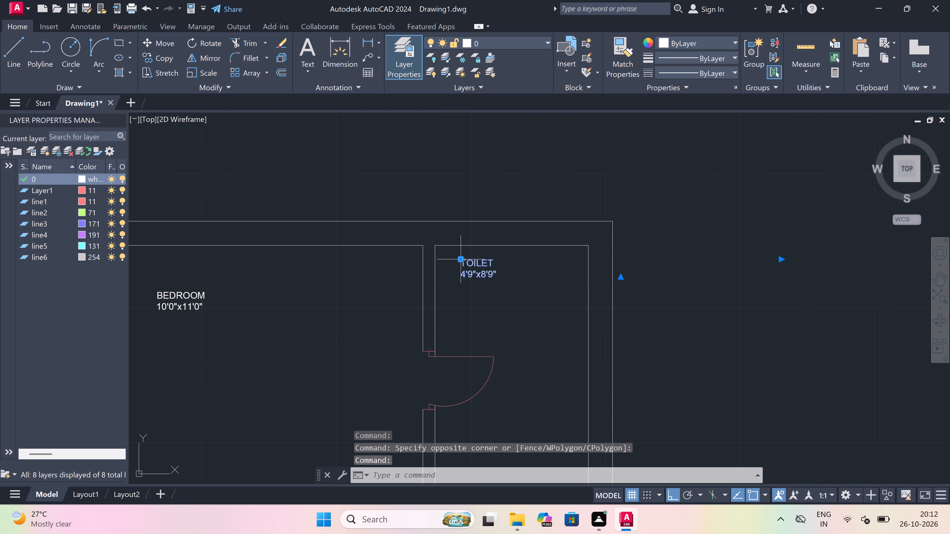
{"action": "left_click", "coordinate": [459, 258]}
{"action": "key", "text": "F8"}
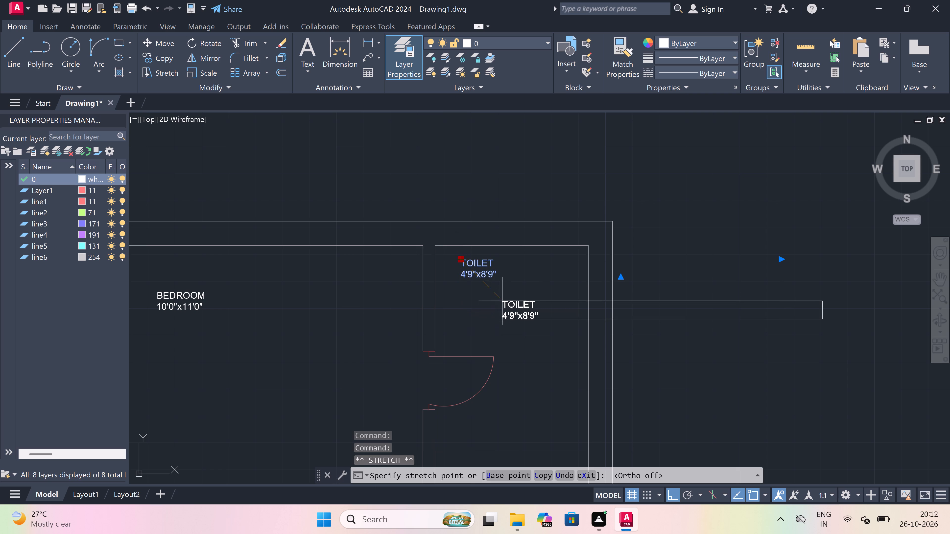
{"action": "left_click", "coordinate": [487, 302]}
{"action": "key", "text": "Escape"}
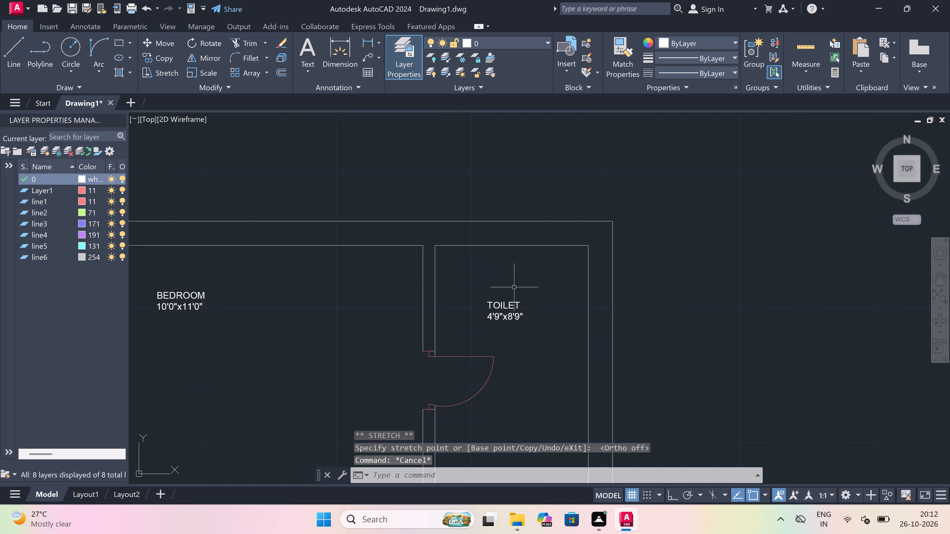
Add multiline text reading DRAWING with 10'3"x10'0" on a second line, in the lower part of the room south of the eastern bedroom.
{"action": "scroll", "coordinate": [513, 287], "scroll_direction": "down", "scroll_amount": 4}
{"action": "scroll", "coordinate": [494, 332], "scroll_direction": "down", "scroll_amount": 3}
{"action": "scroll", "coordinate": [494, 332], "scroll_direction": "up", "scroll_amount": 5}
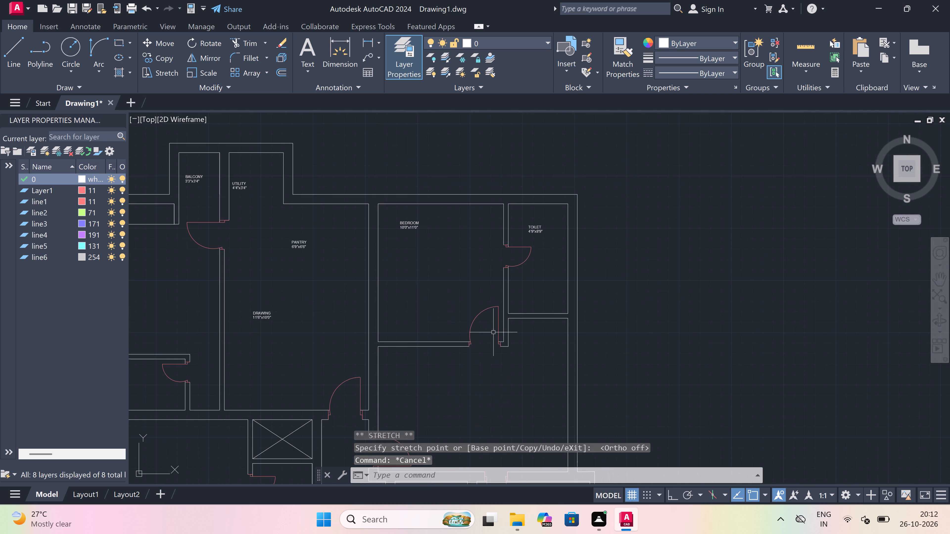
{"action": "scroll", "coordinate": [493, 332], "scroll_direction": "down", "scroll_amount": 3}
{"action": "scroll", "coordinate": [484, 352], "scroll_direction": "up", "scroll_amount": 3}
{"action": "key", "text": "m"}
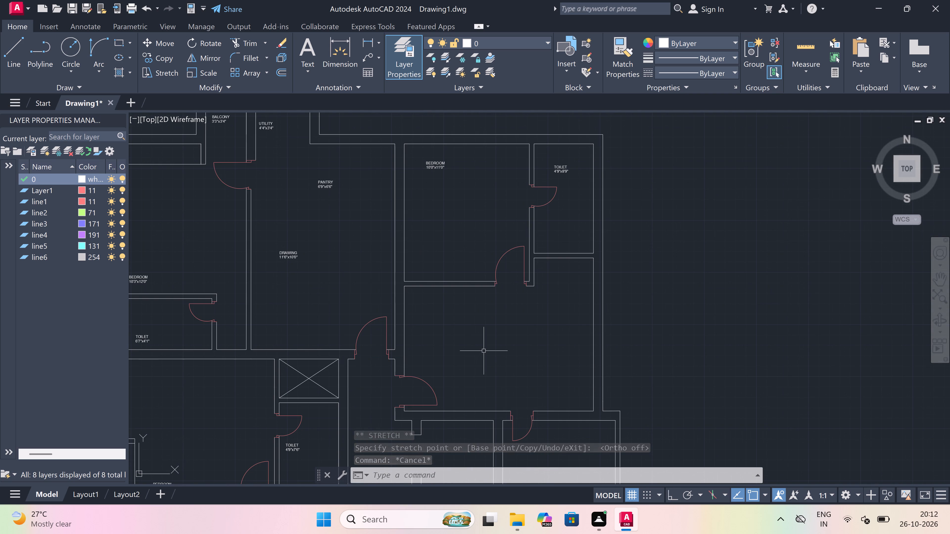
{"action": "type", "text": "t"}
{"action": "key", "text": "space"}
{"action": "scroll", "coordinate": [484, 350], "scroll_direction": "down", "scroll_amount": 2}
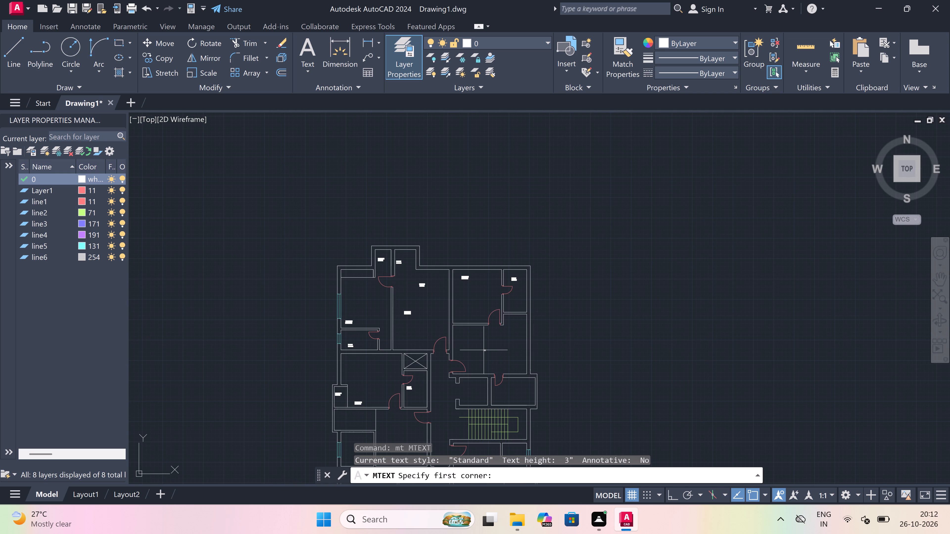
{"action": "scroll", "coordinate": [484, 350], "scroll_direction": "down", "scroll_amount": 2}
{"action": "scroll", "coordinate": [483, 354], "scroll_direction": "up", "scroll_amount": 4}
{"action": "scroll", "coordinate": [483, 354], "scroll_direction": "down", "scroll_amount": 1}
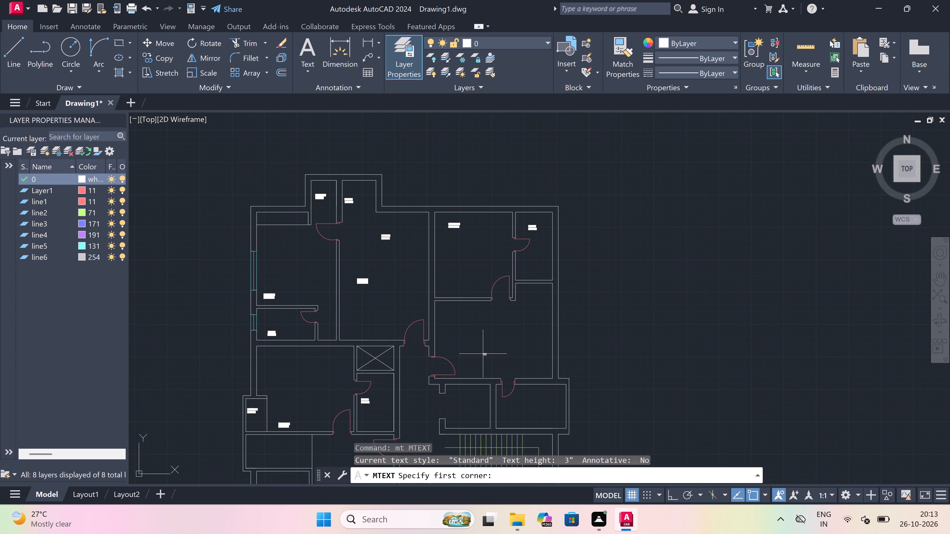
{"action": "scroll", "coordinate": [482, 372], "scroll_direction": "up", "scroll_amount": 2}
{"action": "left_click_drag", "start_coordinate": [450, 364], "coordinate": [462, 366]}
{"action": "left_click", "coordinate": [792, 363]}
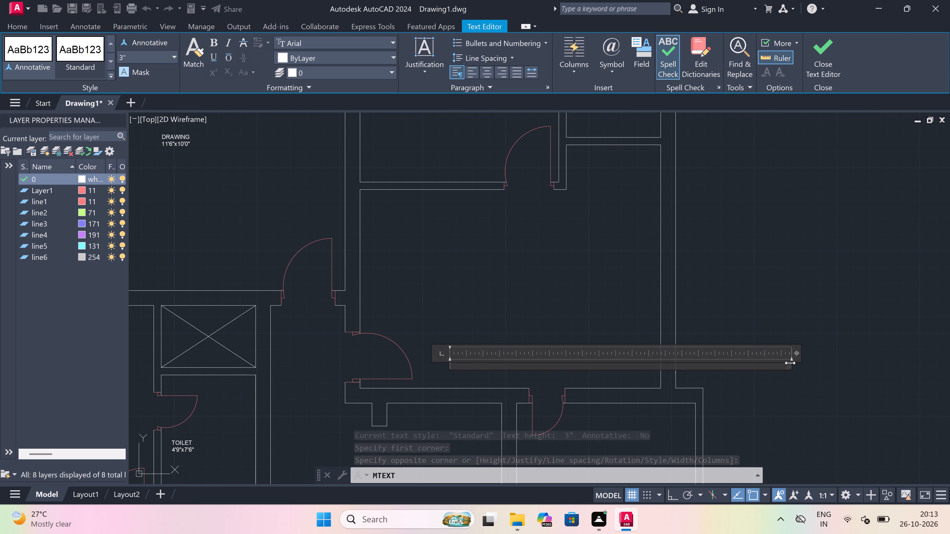
{"action": "type", "text": "DRAW"}
{"action": "type", "text": "INING"}
{"action": "key", "text": "Return"}
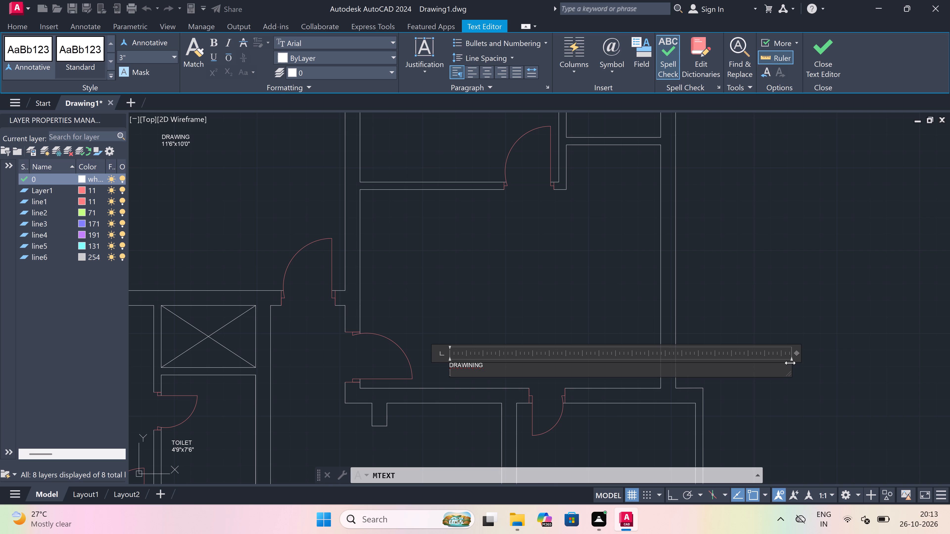
{"action": "type", "text": "10'3"}
{"action": "type", "text": "10'0\""}
{"action": "scroll", "coordinate": [457, 382], "scroll_direction": "up", "scroll_amount": 3}
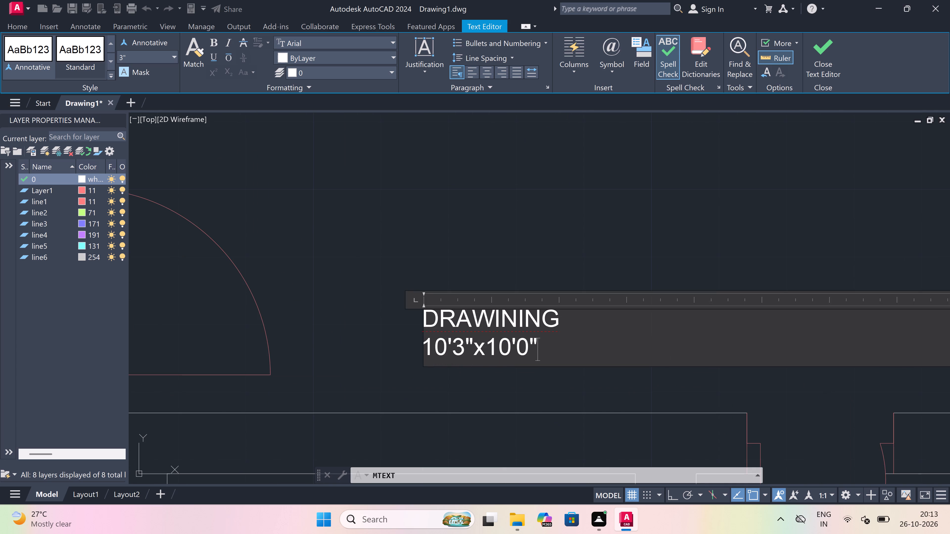
{"action": "left_click", "coordinate": [516, 318]}
{"action": "key", "text": "BackSpace"}
{"action": "key", "text": "BackSpace"}
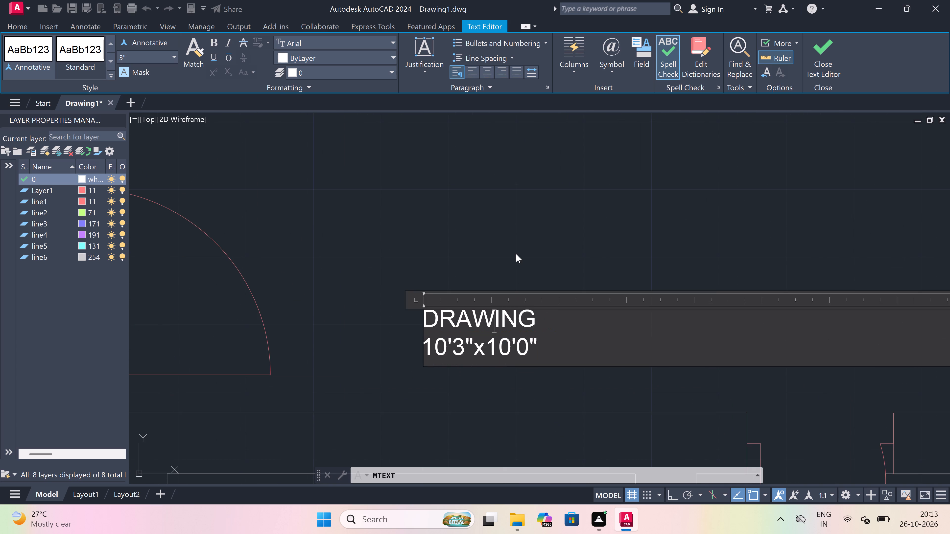
{"action": "left_click", "coordinate": [516, 254]}
Add multiline text reading LIFT in the small open-sided room directly above the staircase.
{"action": "scroll", "coordinate": [516, 280], "scroll_direction": "down", "scroll_amount": 6}
{"action": "scroll", "coordinate": [518, 314], "scroll_direction": "up", "scroll_amount": 2}
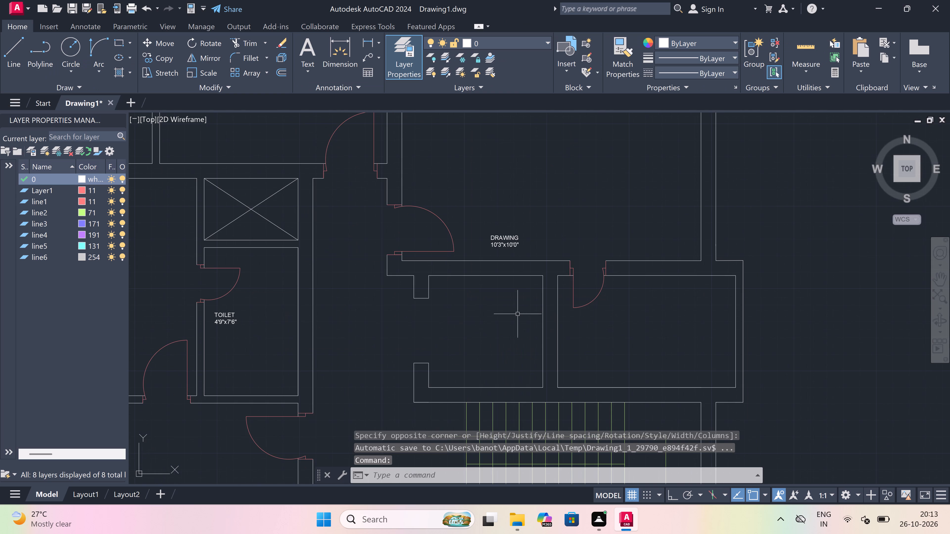
{"action": "key", "text": "space"}
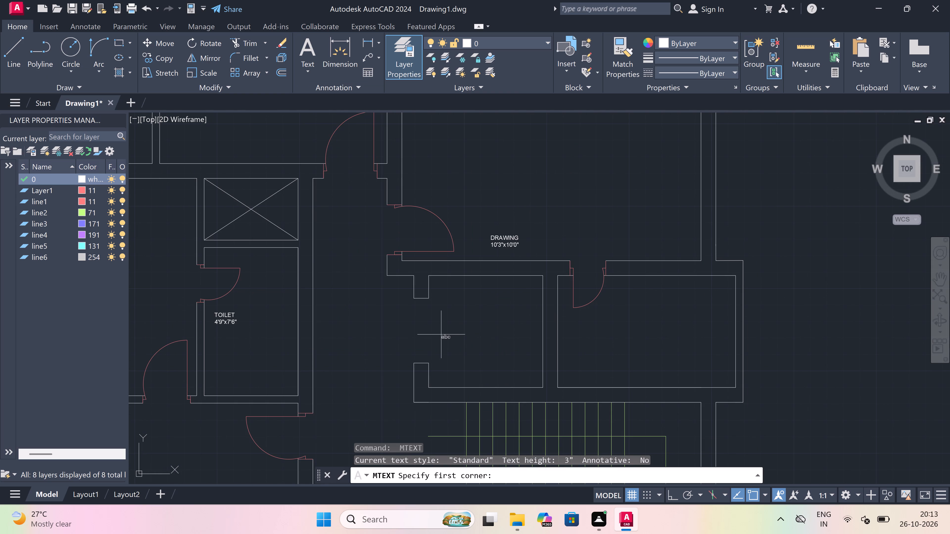
{"action": "scroll", "coordinate": [460, 293], "scroll_direction": "up", "scroll_amount": 1}
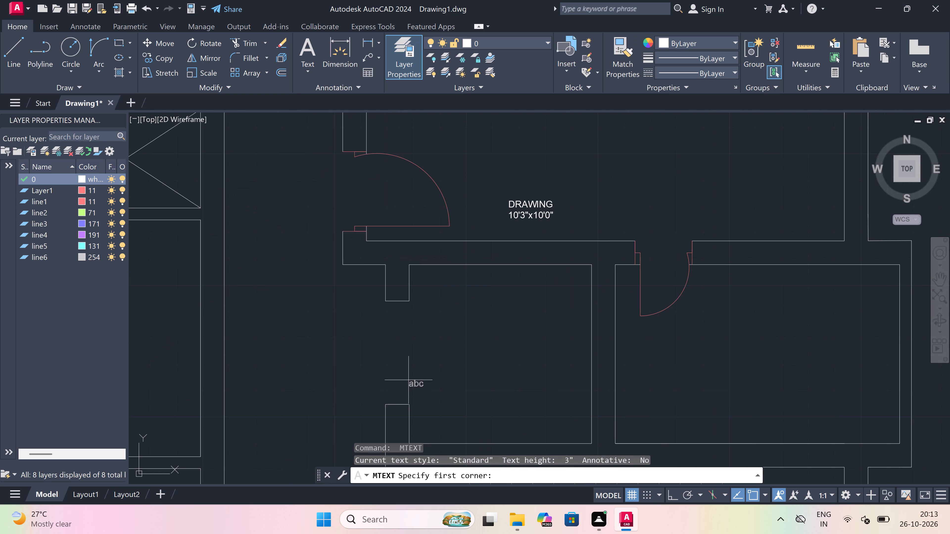
{"action": "left_click_drag", "start_coordinate": [433, 356], "coordinate": [461, 357]}
{"action": "left_click", "coordinate": [684, 370]}
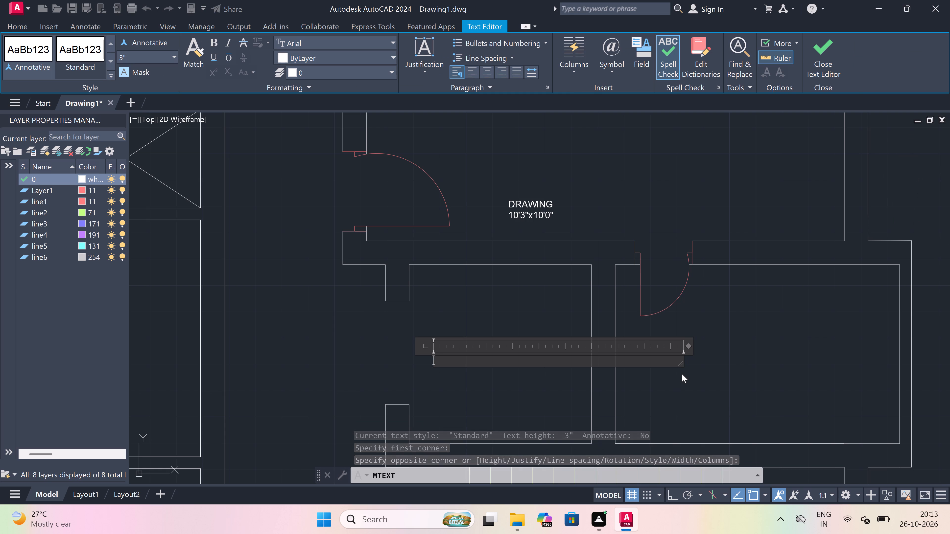
{"action": "type", "text": "LI"}
{"action": "key", "text": "f"}
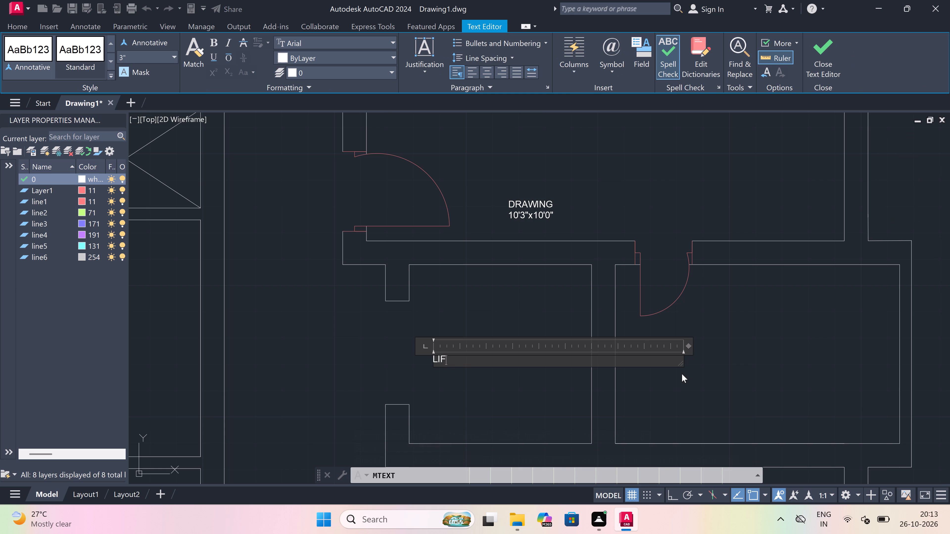
{"action": "key", "text": "t"}
{"action": "left_click", "coordinate": [448, 399]}
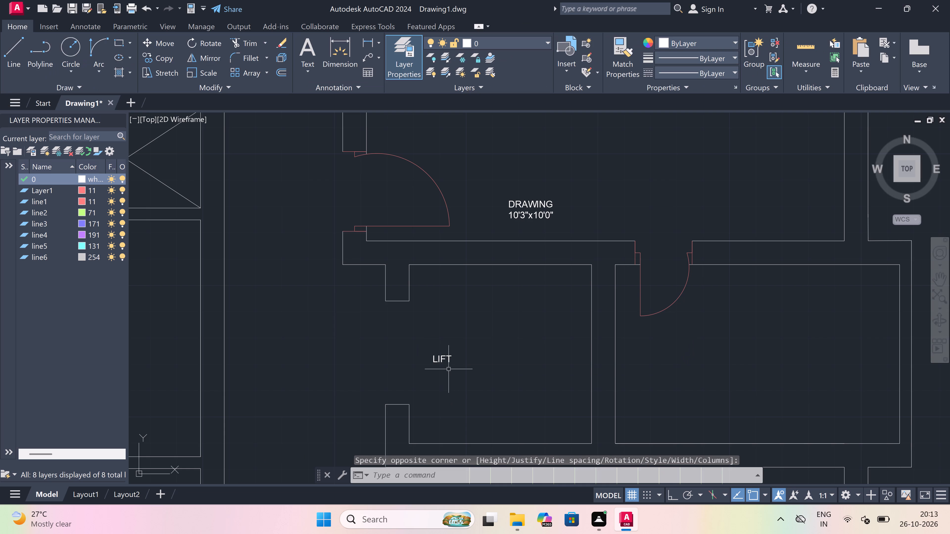
Move the LIFT label slightly east, closer to the centre of its room.
{"action": "left_click", "coordinate": [448, 361]}
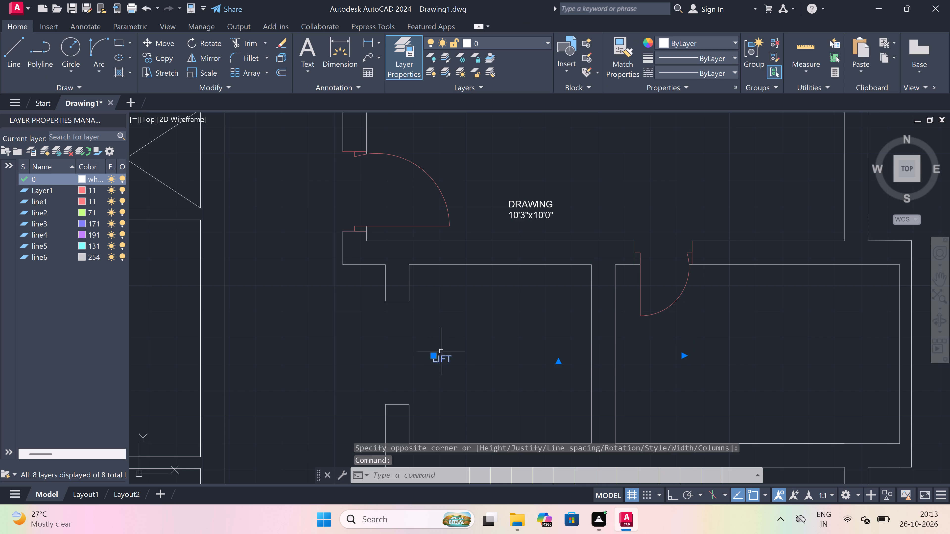
{"action": "left_click_drag", "start_coordinate": [435, 355], "coordinate": [446, 352]}
{"action": "left_click", "coordinate": [480, 357]}
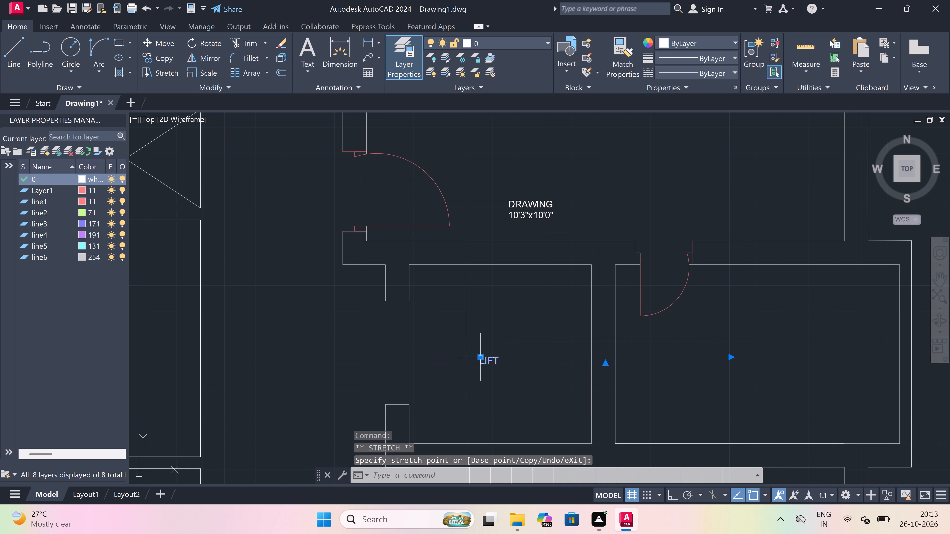
{"action": "key", "text": "Escape"}
Add multiline text reading UTILITY with 7'3"x5'6" on a second line, in the room east of the lift, below the door swing.
{"action": "scroll", "coordinate": [482, 354], "scroll_direction": "down", "scroll_amount": 3}
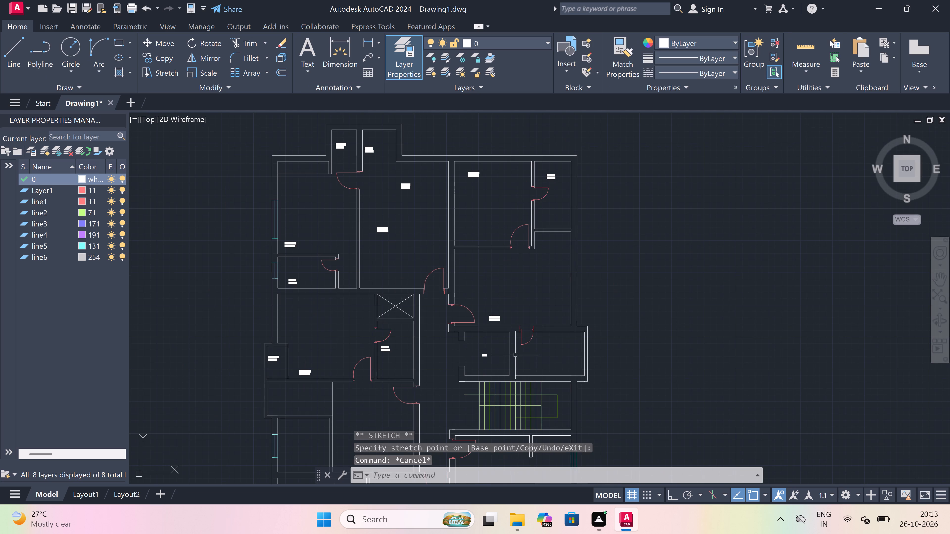
{"action": "scroll", "coordinate": [551, 354], "scroll_direction": "up", "scroll_amount": 2}
{"action": "key", "text": "m"}
{"action": "type", "text": "T"}
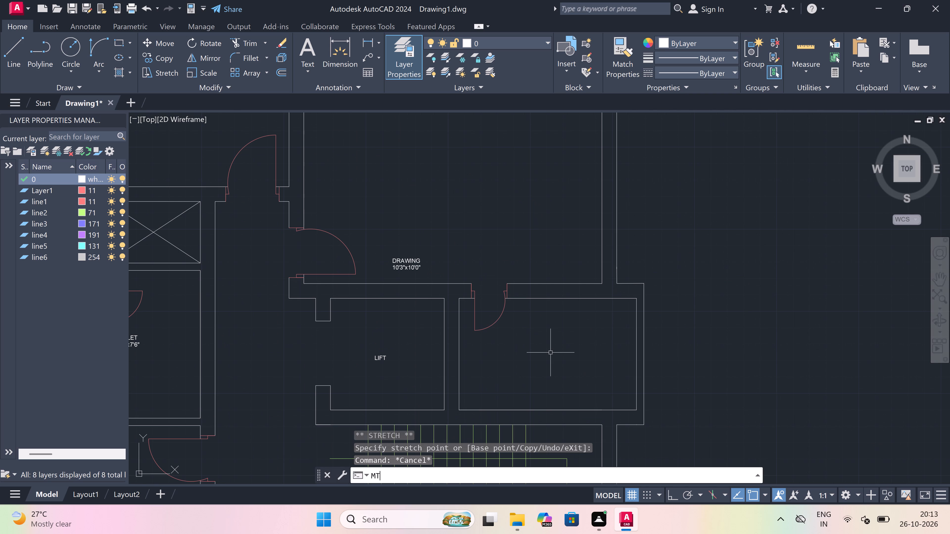
{"action": "key", "text": "space"}
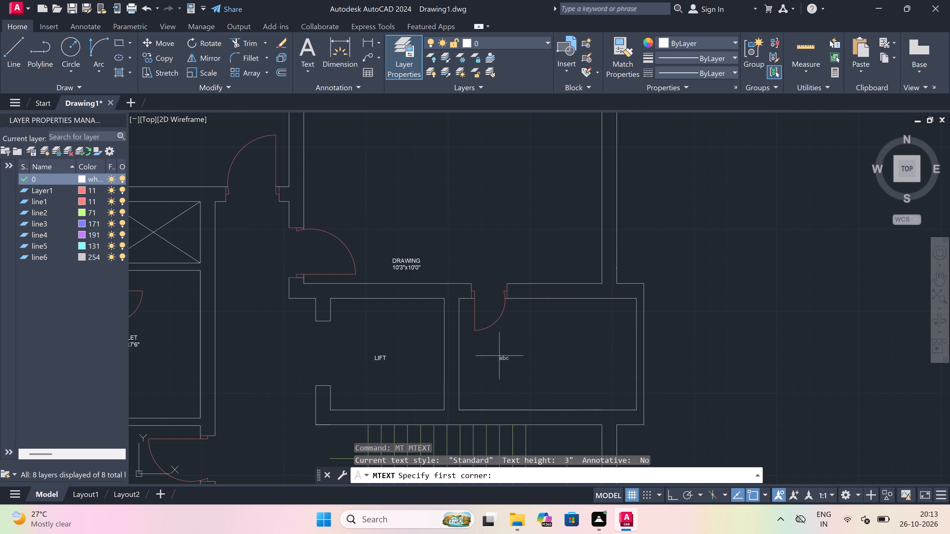
{"action": "left_click_drag", "start_coordinate": [495, 356], "coordinate": [515, 355]}
{"action": "left_click", "coordinate": [750, 350]}
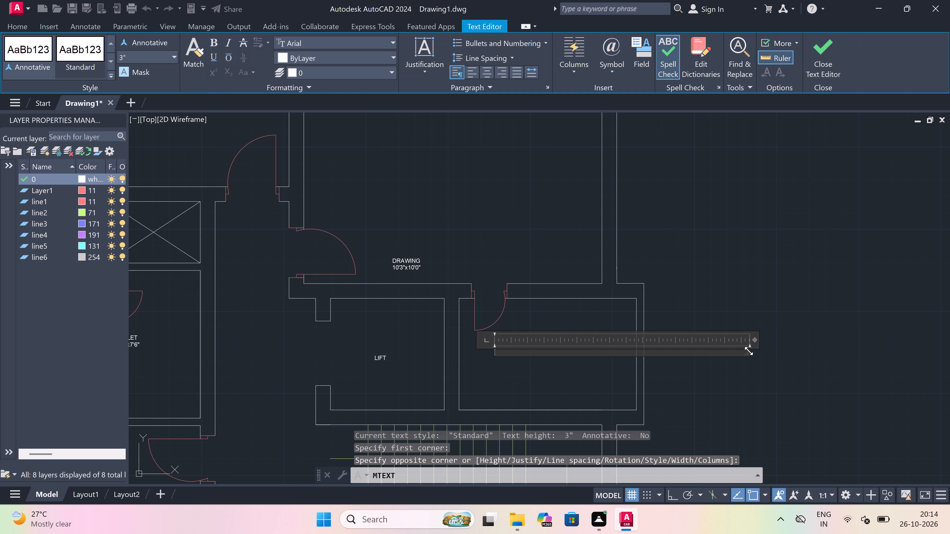
{"action": "type", "text": "UTILITY"}
{"action": "key", "text": "Return"}
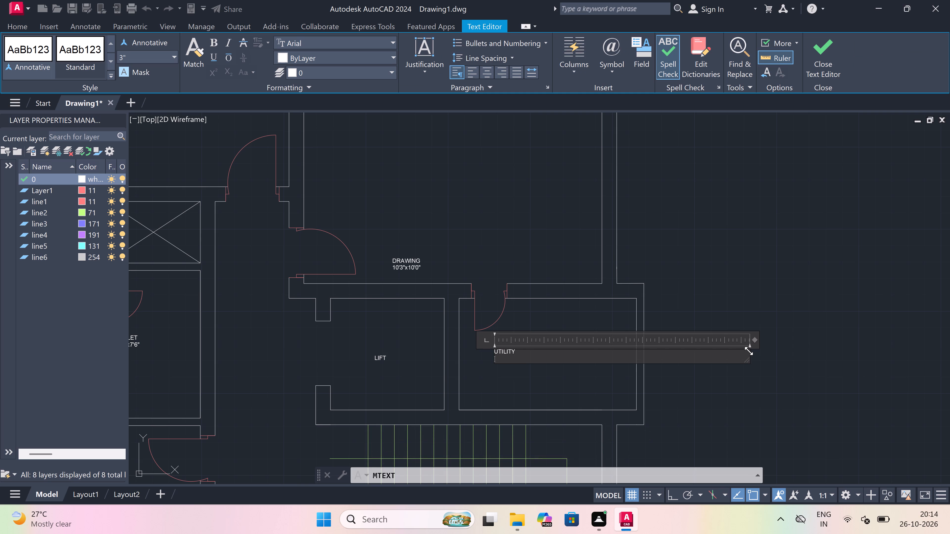
{"action": "scroll", "coordinate": [486, 356], "scroll_direction": "up", "scroll_amount": 3}
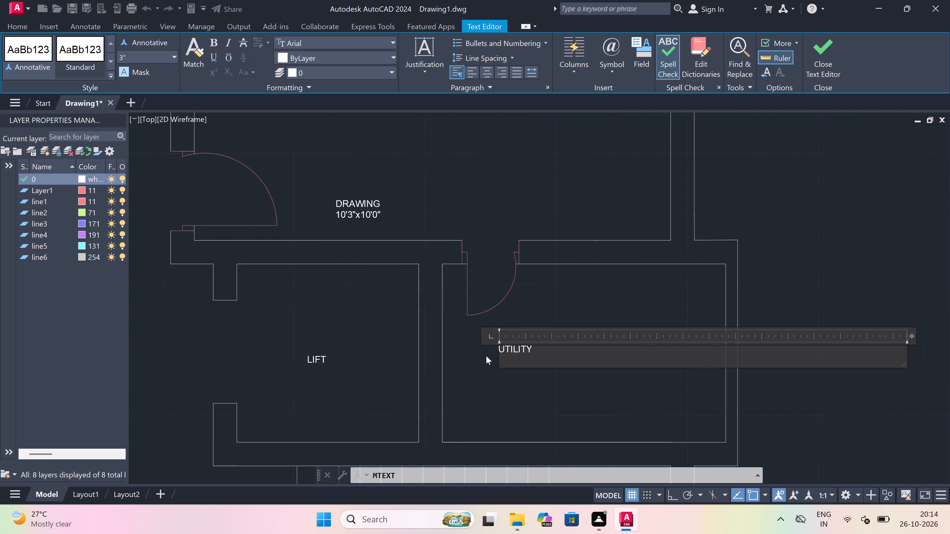
{"action": "type", "text": "7'3"}
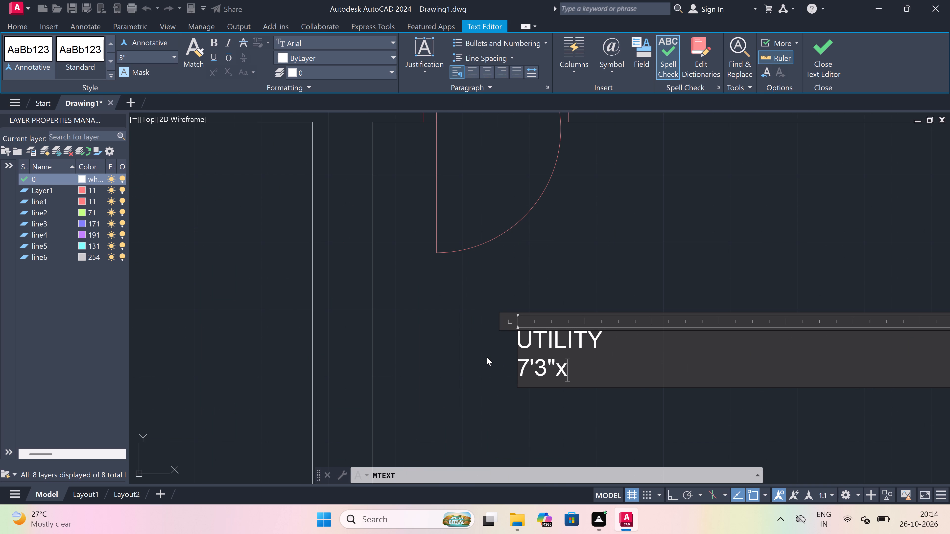
{"action": "type", "text": "5'6\""}
{"action": "left_click", "coordinate": [490, 350]}
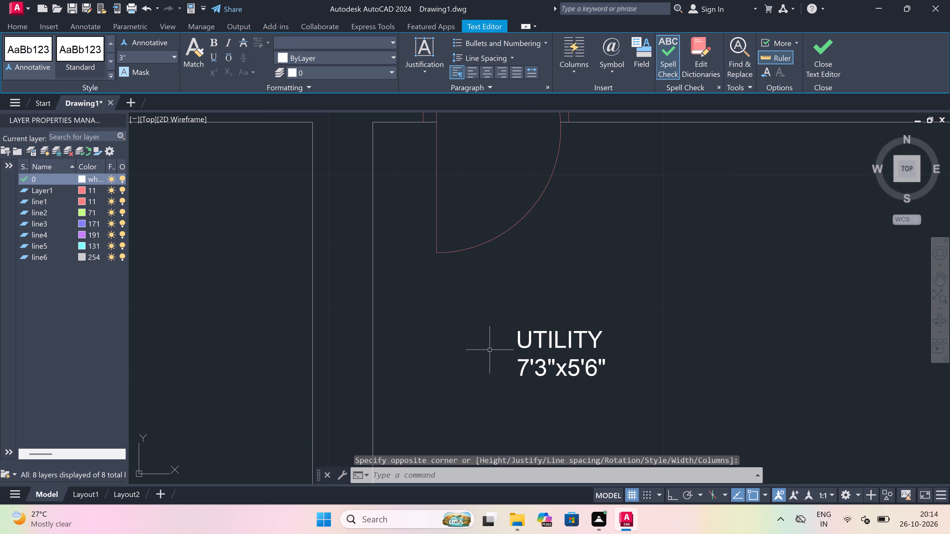
Add multiline text reading LOBBY with 7'9"x12'9" on a second line, in the open space between the staircase and the door to its west.
{"action": "scroll", "coordinate": [483, 298], "scroll_direction": "down", "scroll_amount": 8}
{"action": "scroll", "coordinate": [496, 318], "scroll_direction": "up", "scroll_amount": 3}
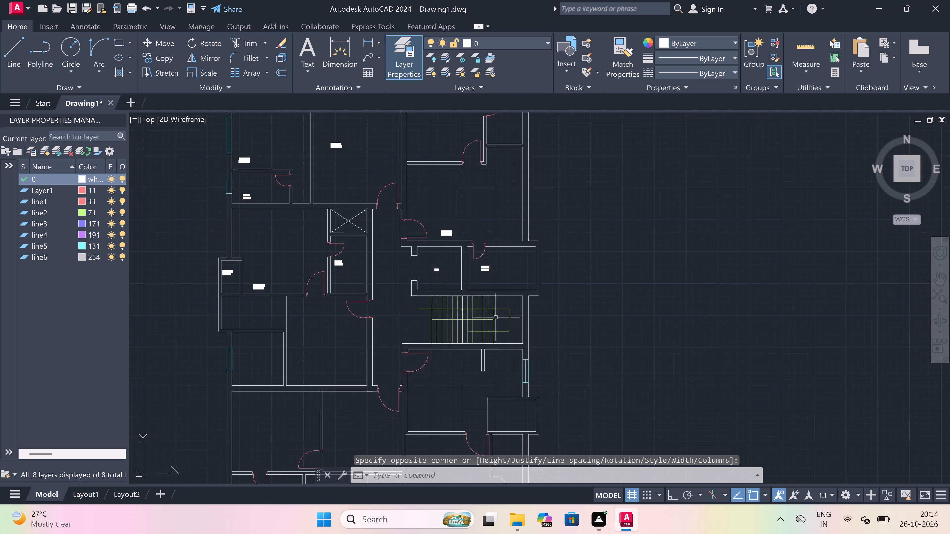
{"action": "scroll", "coordinate": [496, 317], "scroll_direction": "up", "scroll_amount": 1}
{"action": "key", "text": "space"}
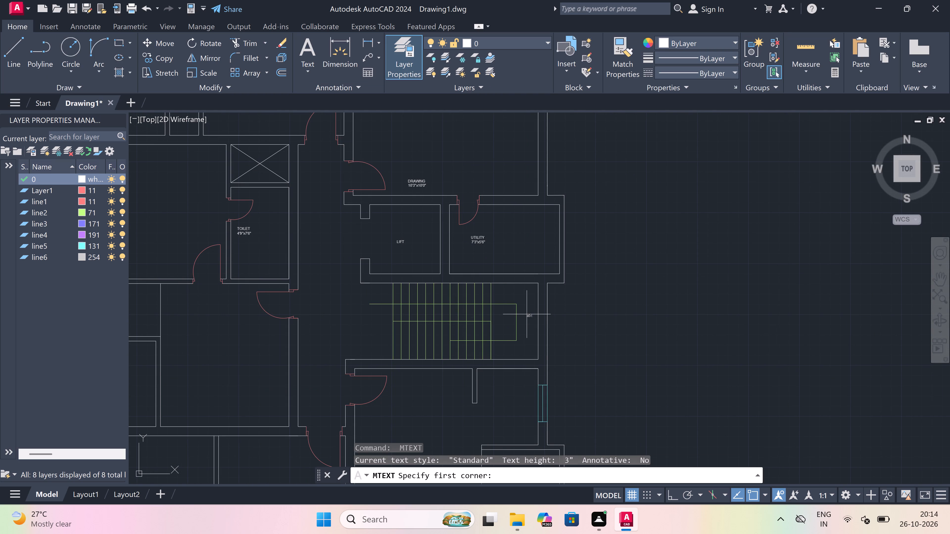
{"action": "scroll", "coordinate": [527, 314], "scroll_direction": "down", "scroll_amount": 3}
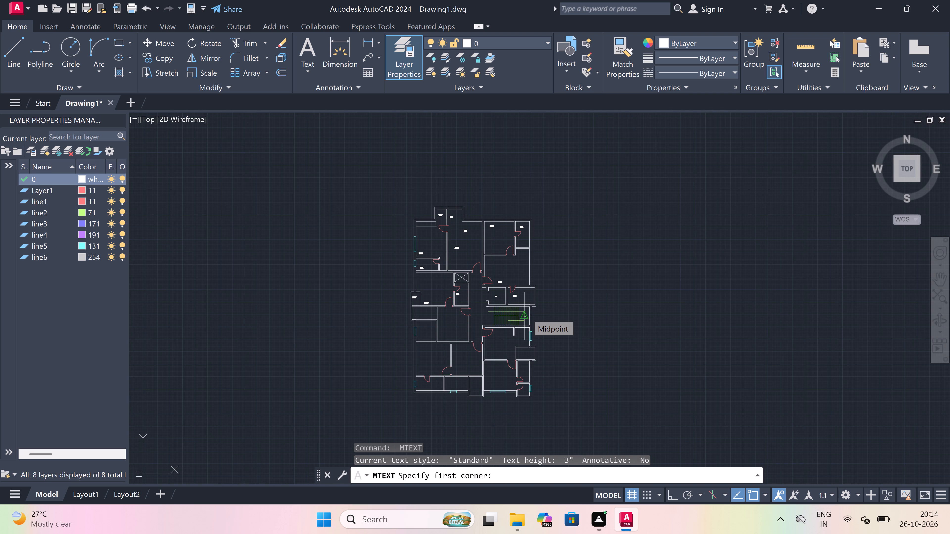
{"action": "scroll", "coordinate": [527, 313], "scroll_direction": "down", "scroll_amount": 2}
{"action": "scroll", "coordinate": [505, 316], "scroll_direction": "up", "scroll_amount": 3}
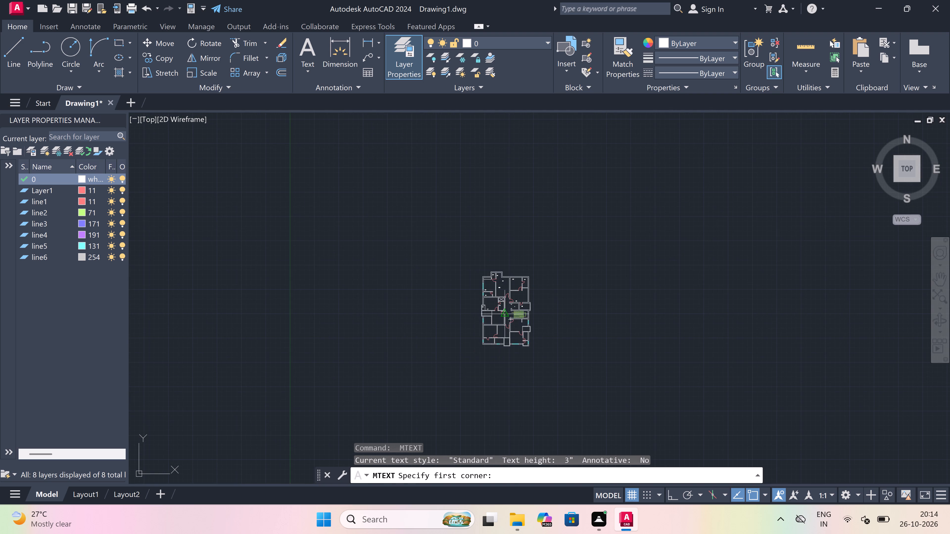
{"action": "scroll", "coordinate": [519, 316], "scroll_direction": "up", "scroll_amount": 4}
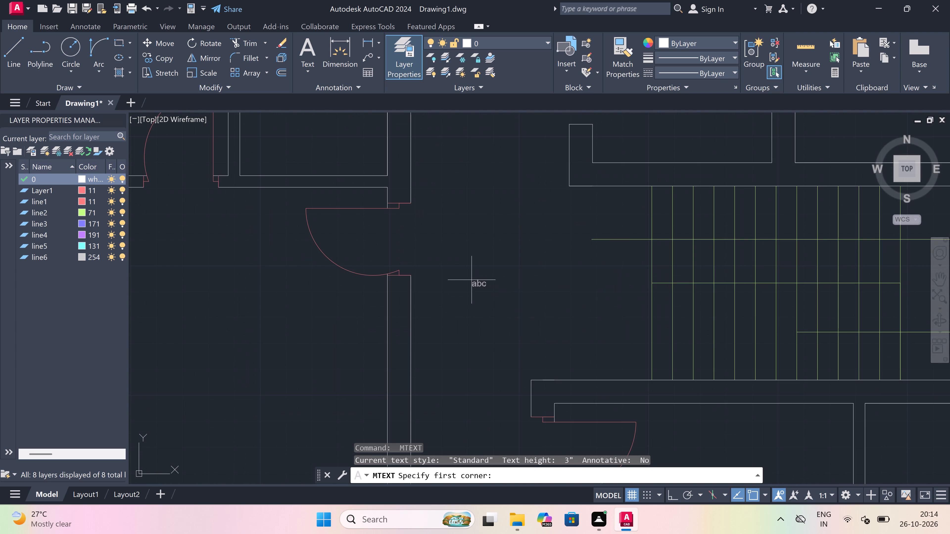
{"action": "left_click_drag", "start_coordinate": [447, 279], "coordinate": [504, 285]}
{"action": "left_click", "coordinate": [743, 304]}
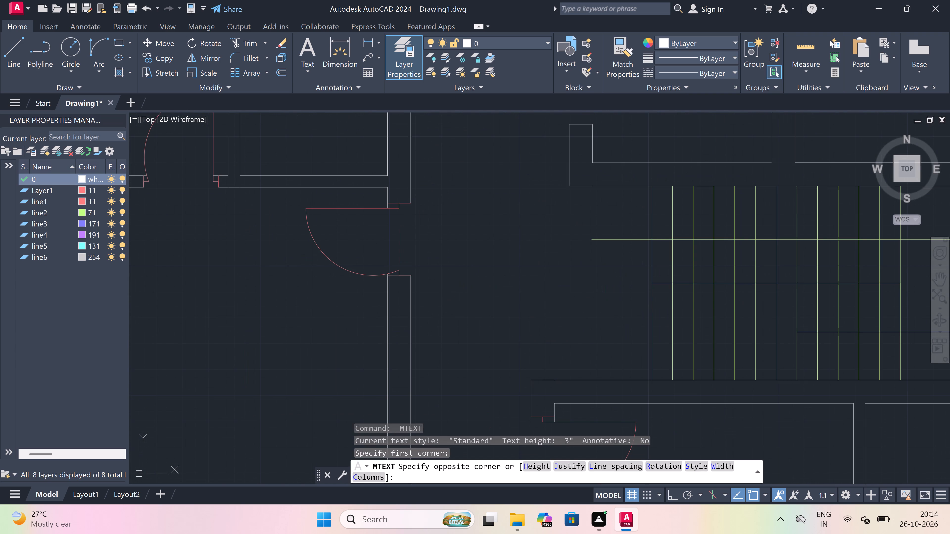
{"action": "scroll", "coordinate": [451, 254], "scroll_direction": "up", "scroll_amount": 3}
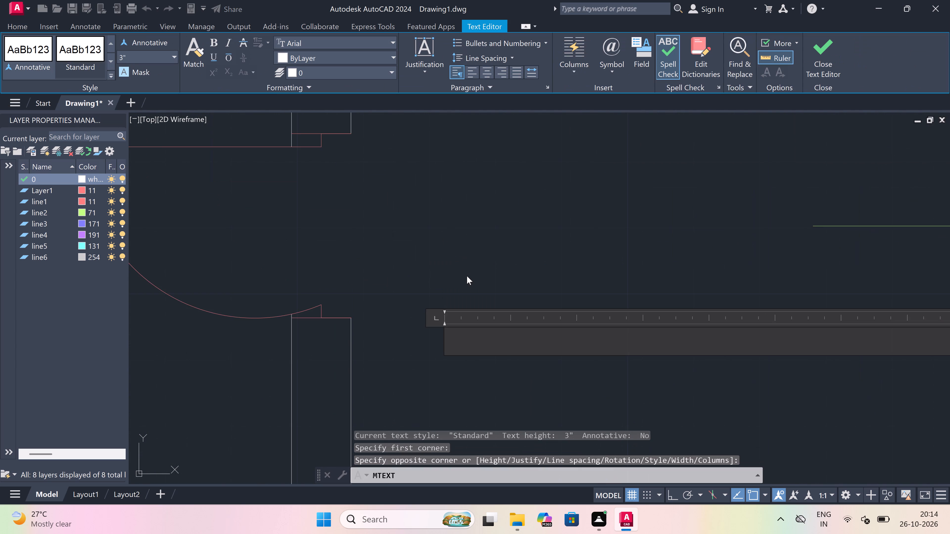
{"action": "scroll", "coordinate": [468, 278], "scroll_direction": "down", "scroll_amount": 2}
{"action": "scroll", "coordinate": [468, 278], "scroll_direction": "up", "scroll_amount": 2}
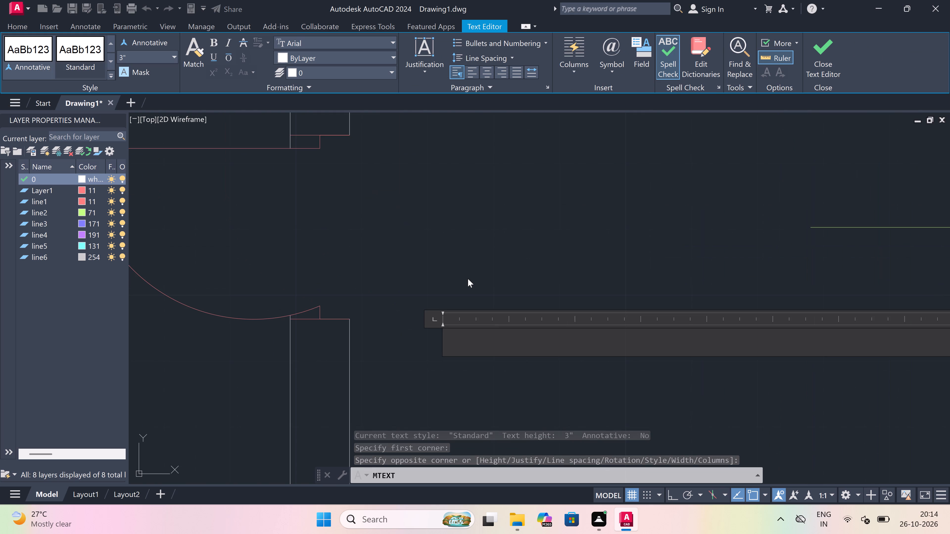
{"action": "type", "text": "LOBB"}
{"action": "key", "text": "y"}
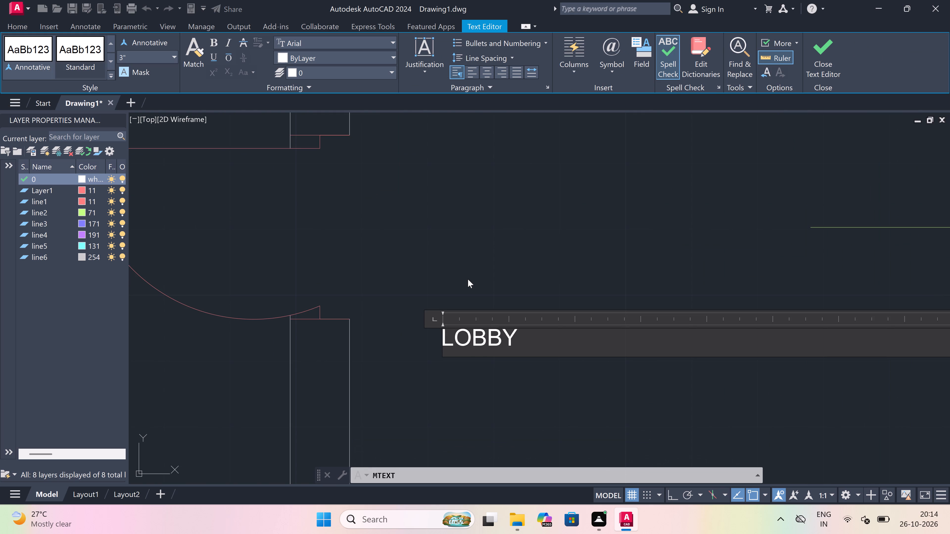
{"action": "key", "text": "Return"}
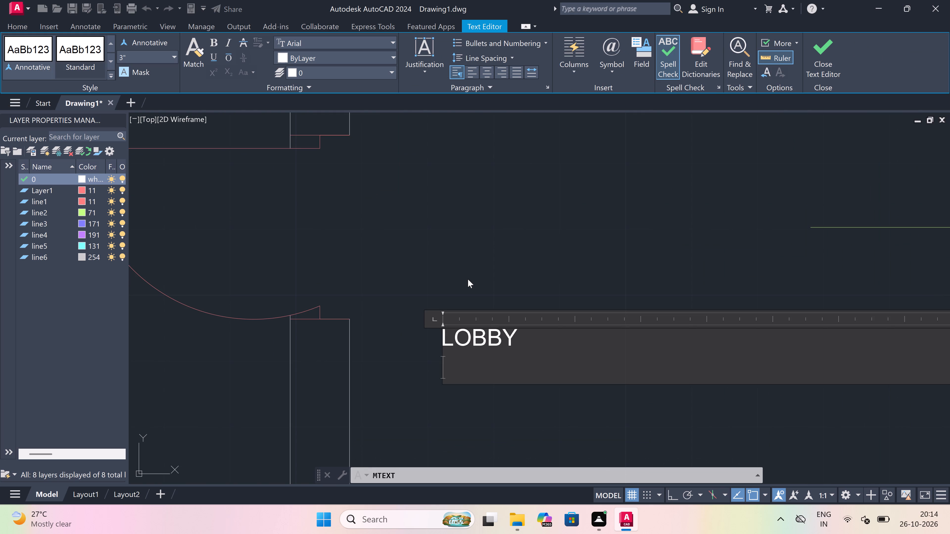
{"action": "type", "text": "7'"}
{"action": "key", "text": "9"}
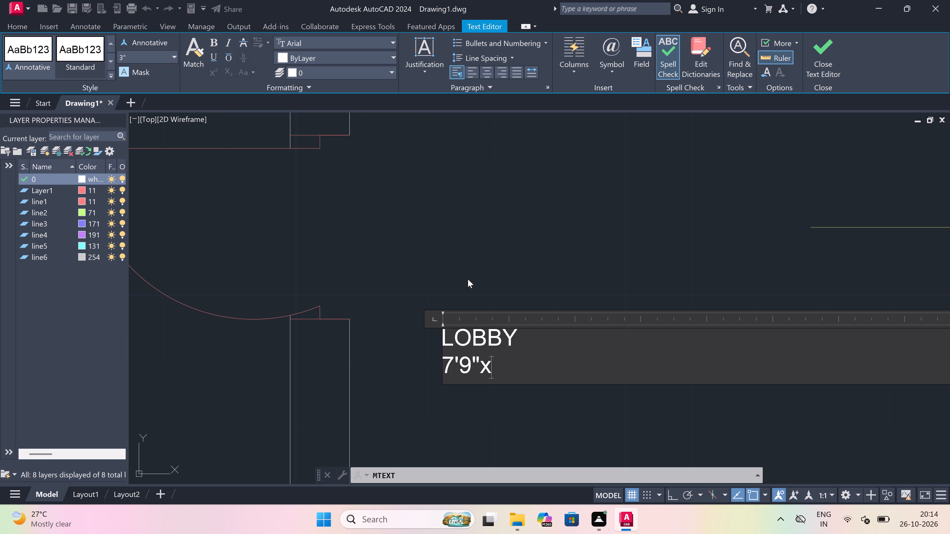
{"action": "type", "text": "12'9\""}
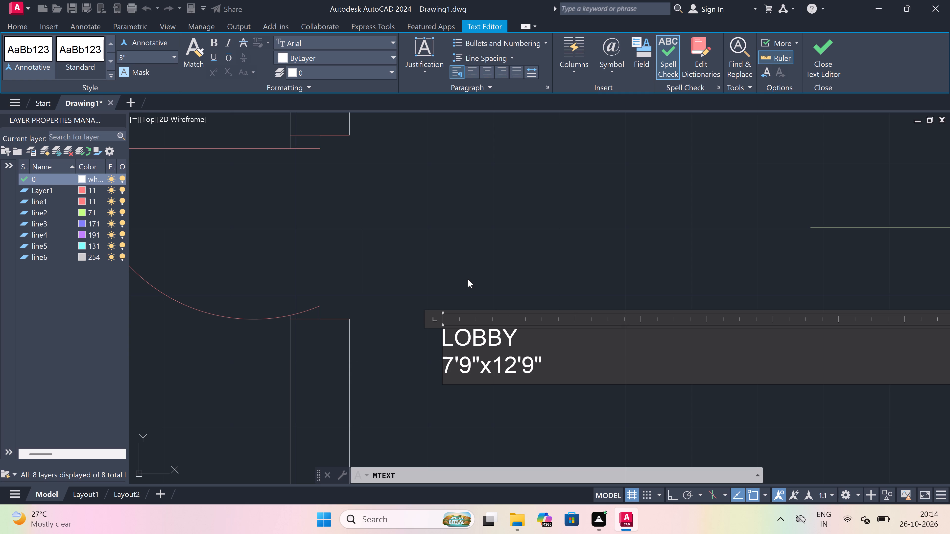
{"action": "left_click", "coordinate": [465, 271]}
Add multiline text reading DRAWING with 10'0"x10'9" on a second line, in the room south of the staircase, below its entrance door swing.
{"action": "scroll", "coordinate": [465, 271], "scroll_direction": "down", "scroll_amount": 7}
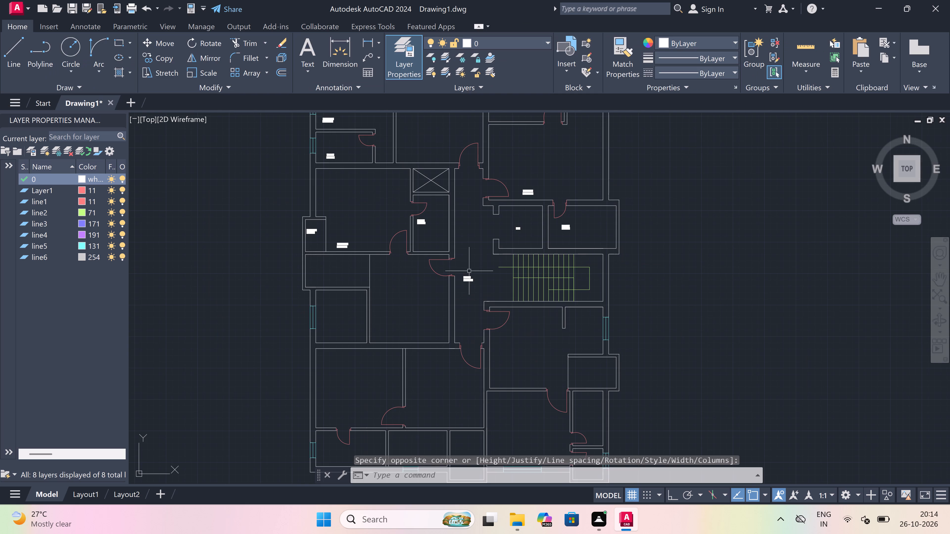
{"action": "scroll", "coordinate": [517, 270], "scroll_direction": "up", "scroll_amount": 1}
{"action": "key", "text": "space"}
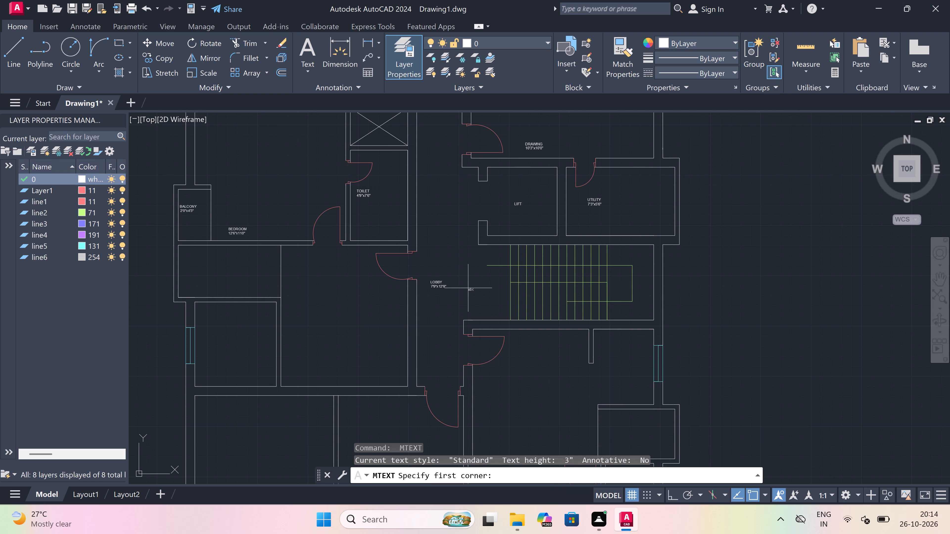
{"action": "scroll", "coordinate": [468, 288], "scroll_direction": "down", "scroll_amount": 2}
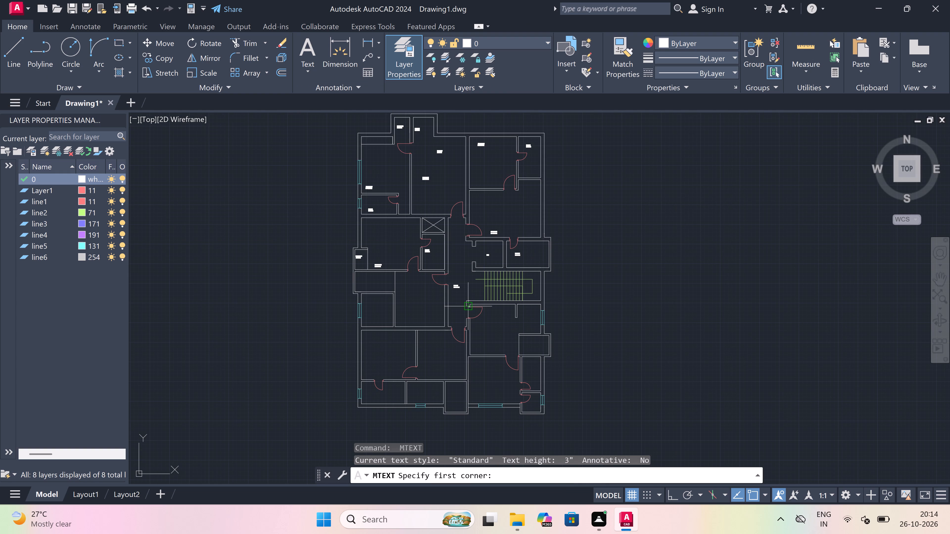
{"action": "scroll", "coordinate": [479, 324], "scroll_direction": "up", "scroll_amount": 2}
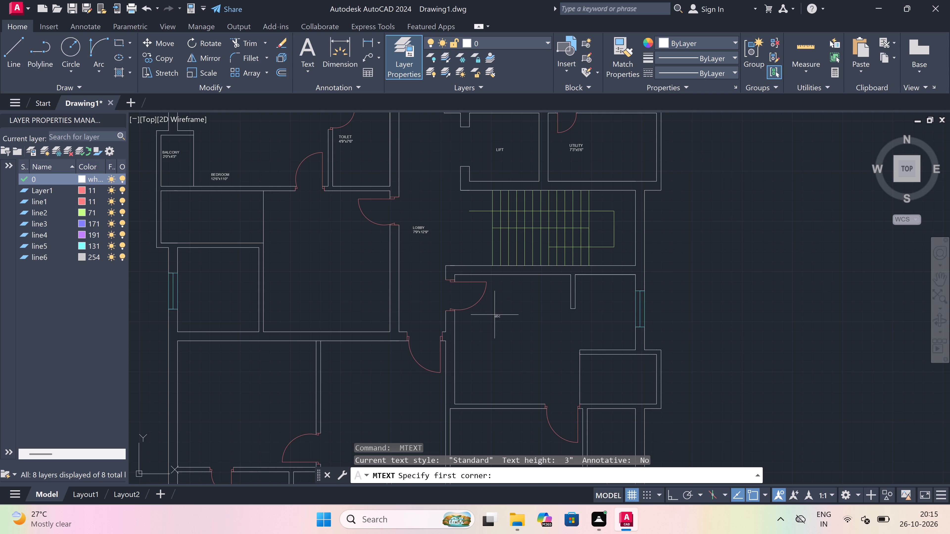
{"action": "scroll", "coordinate": [506, 302], "scroll_direction": "up", "scroll_amount": 1}
{"action": "scroll", "coordinate": [508, 283], "scroll_direction": "up", "scroll_amount": 2}
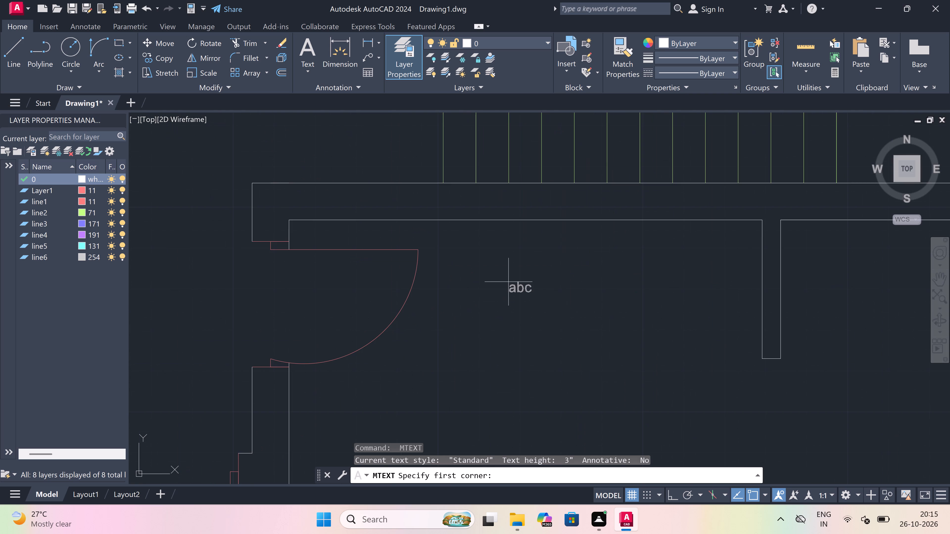
{"action": "scroll", "coordinate": [472, 294], "scroll_direction": "down", "scroll_amount": 2}
{"action": "scroll", "coordinate": [465, 332], "scroll_direction": "up", "scroll_amount": 1}
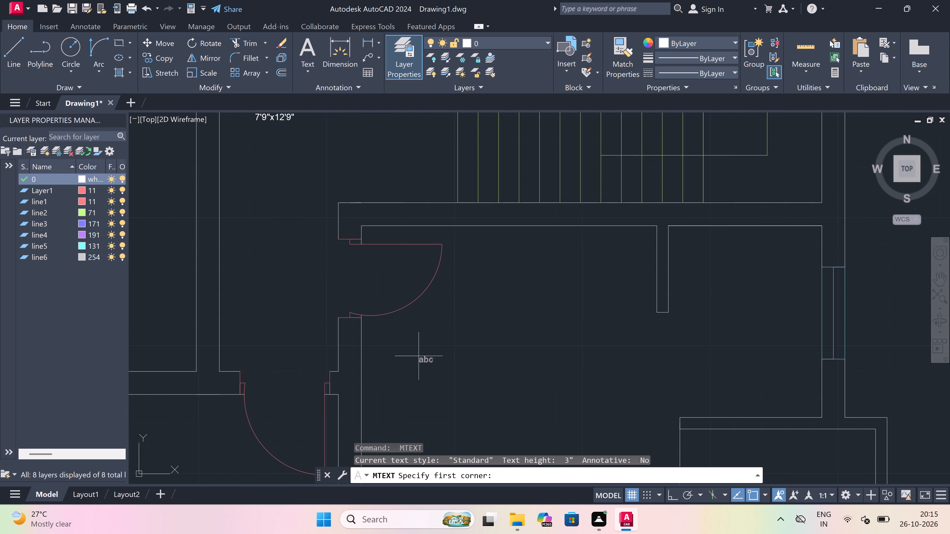
{"action": "left_click_drag", "start_coordinate": [411, 365], "coordinate": [432, 365]}
{"action": "left_click", "coordinate": [822, 368]}
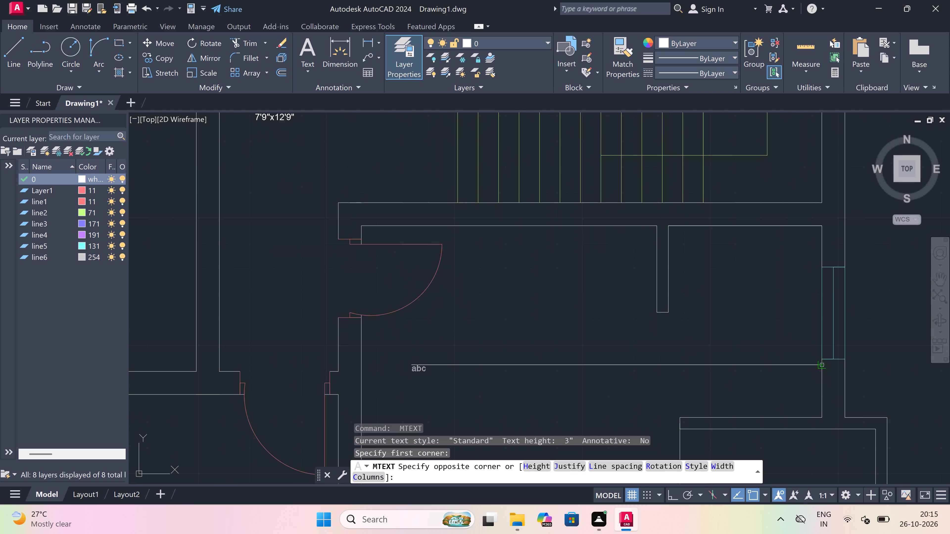
{"action": "scroll", "coordinate": [547, 318], "scroll_direction": "down", "scroll_amount": 2}
{"action": "scroll", "coordinate": [526, 346], "scroll_direction": "up", "scroll_amount": 3}
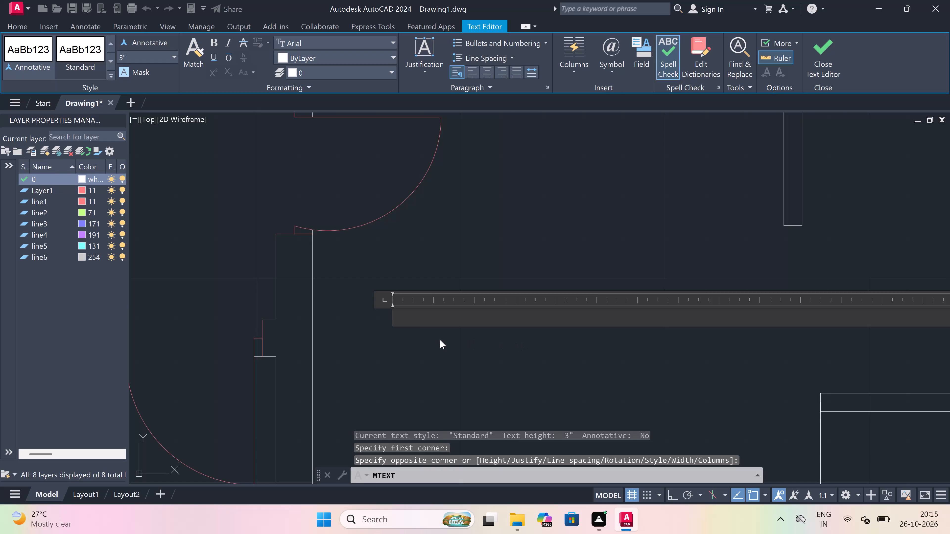
{"action": "scroll", "coordinate": [440, 340], "scroll_direction": "down", "scroll_amount": 3}
{"action": "scroll", "coordinate": [426, 339], "scroll_direction": "up", "scroll_amount": 3}
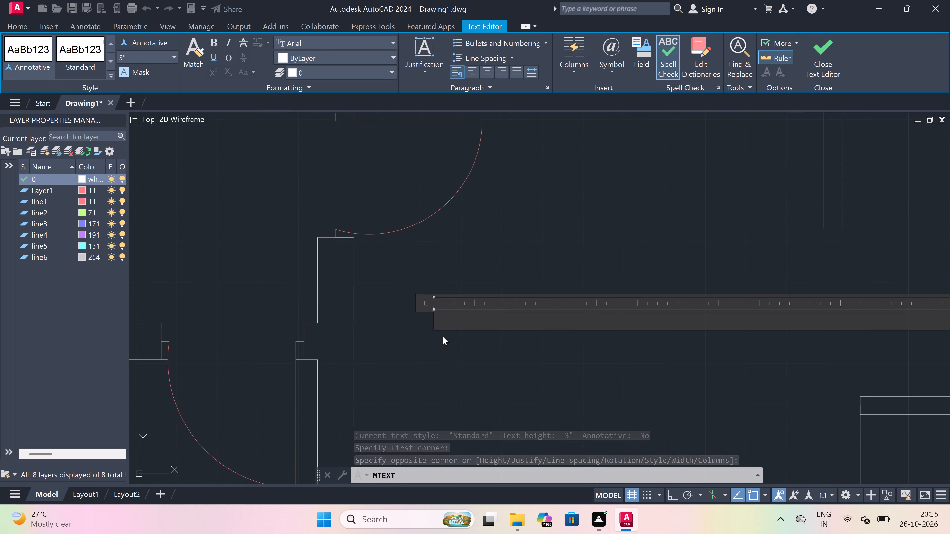
{"action": "key", "text": "r"}
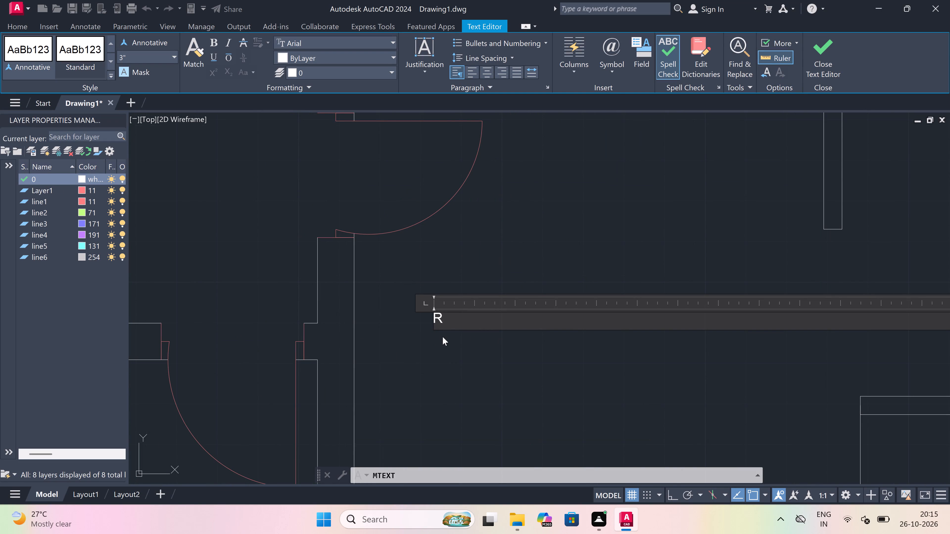
{"action": "key", "text": "BackSpace"}
{"action": "type", "text": "DRAW"}
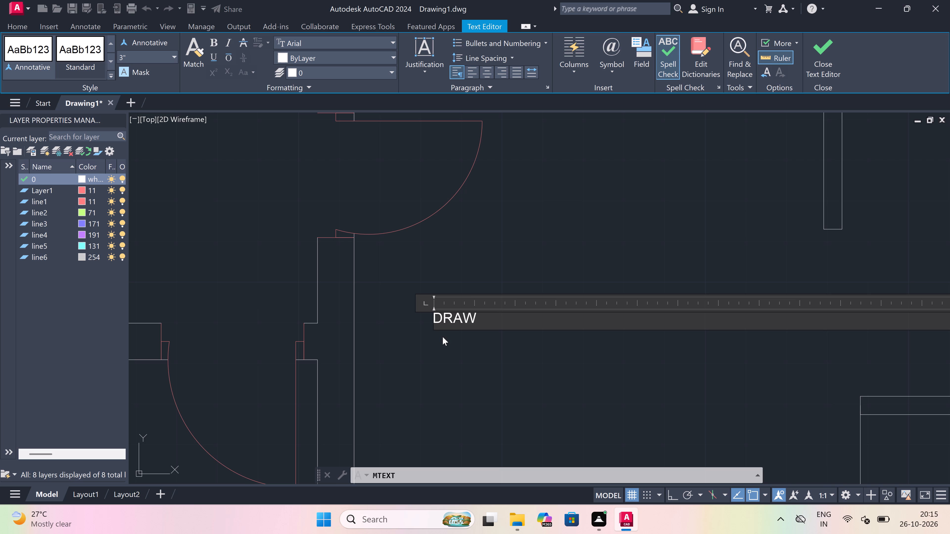
{"action": "type", "text": "INING"}
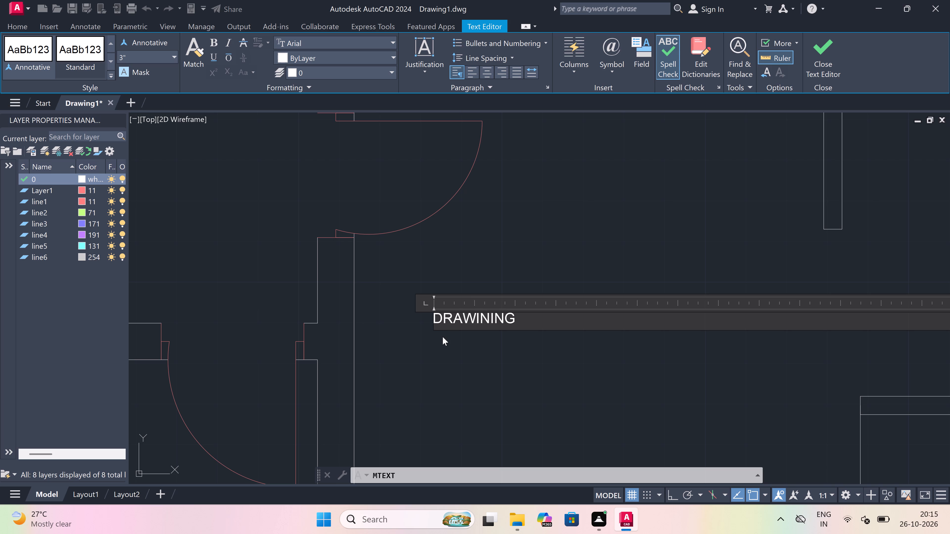
{"action": "key", "text": "Return"}
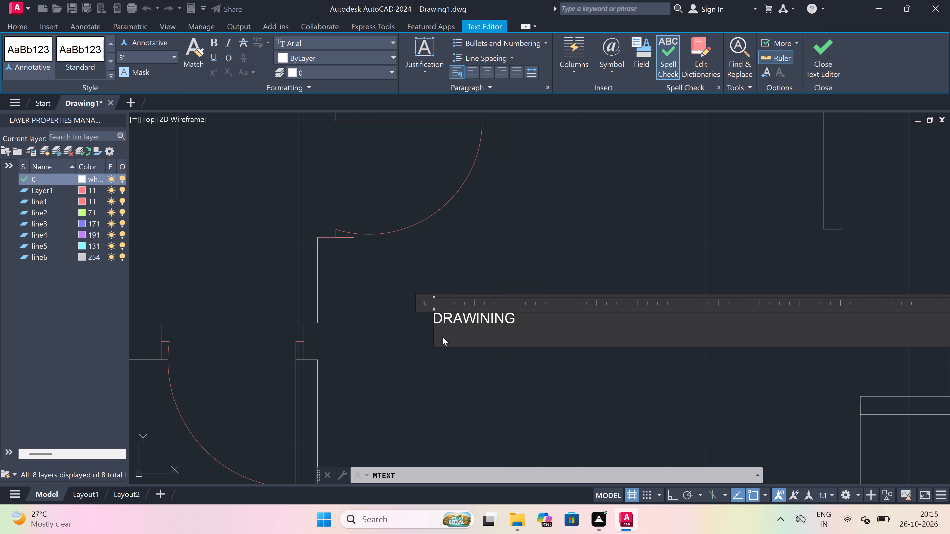
{"action": "scroll", "coordinate": [515, 305], "scroll_direction": "up", "scroll_amount": 2}
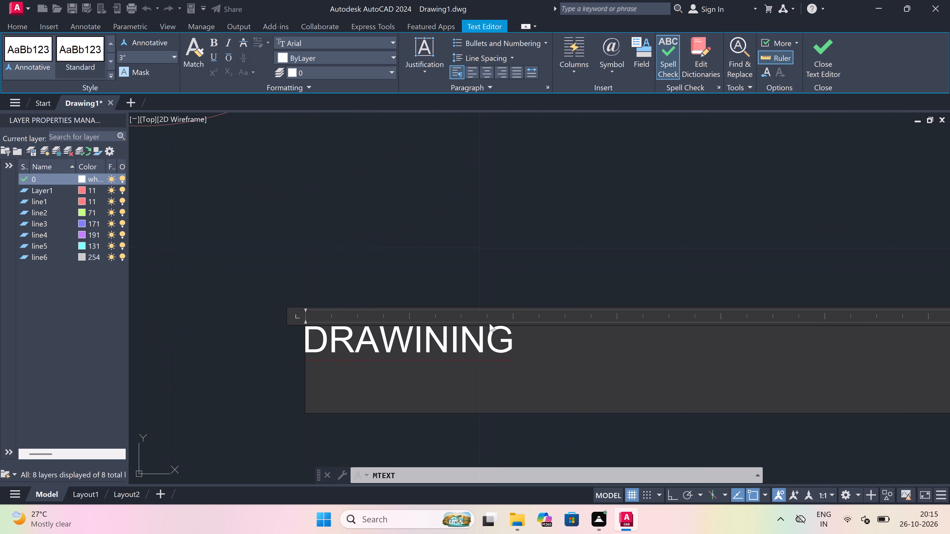
{"action": "left_click", "coordinate": [448, 335]}
{"action": "key", "text": "BackSpace"}
{"action": "key", "text": "BackSpace"}
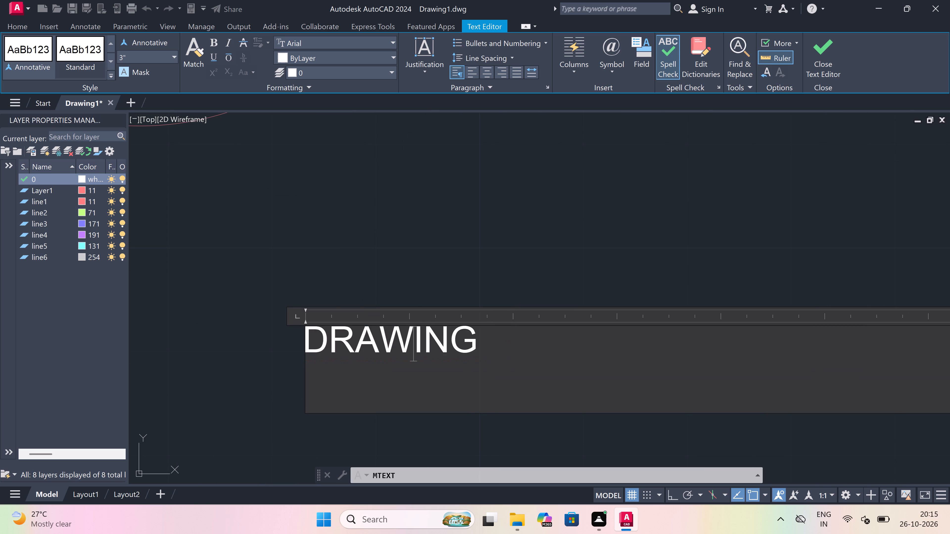
{"action": "scroll", "coordinate": [547, 298], "scroll_direction": "down", "scroll_amount": 3}
{"action": "scroll", "coordinate": [496, 308], "scroll_direction": "up", "scroll_amount": 3}
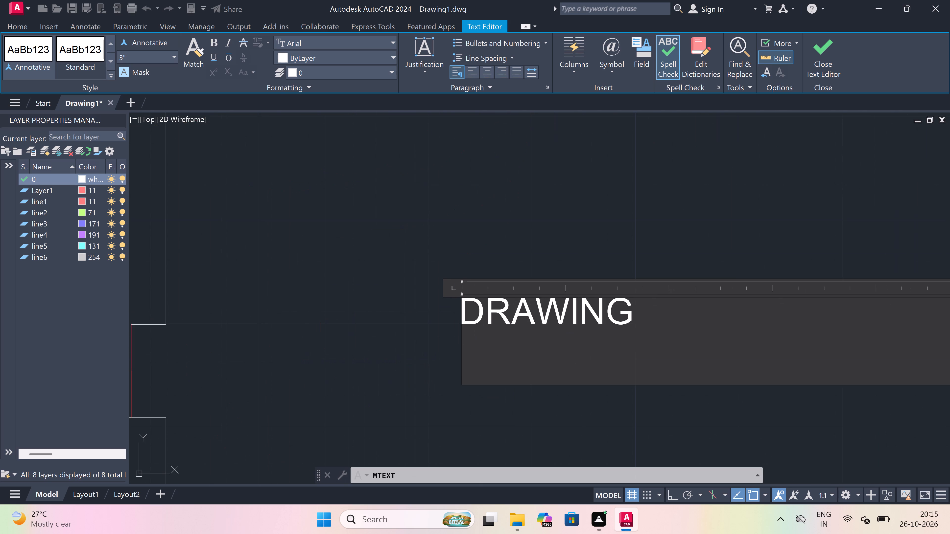
{"action": "left_click", "coordinate": [481, 345]}
{"action": "type", "text": "10'0"}
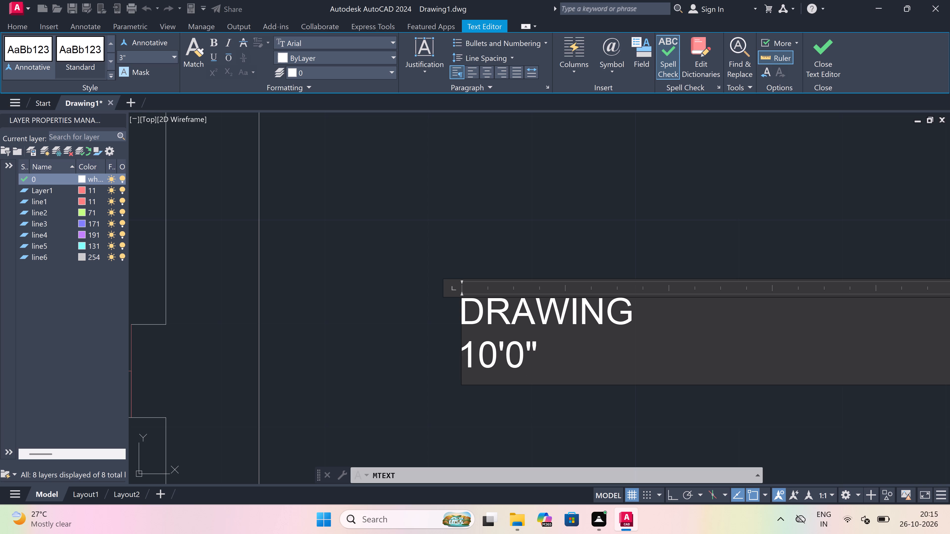
{"action": "key", "text": "x"}
{"action": "type", "text": "10'9\""}
{"action": "left_click_drag", "start_coordinate": [403, 369], "coordinate": [403, 369]}
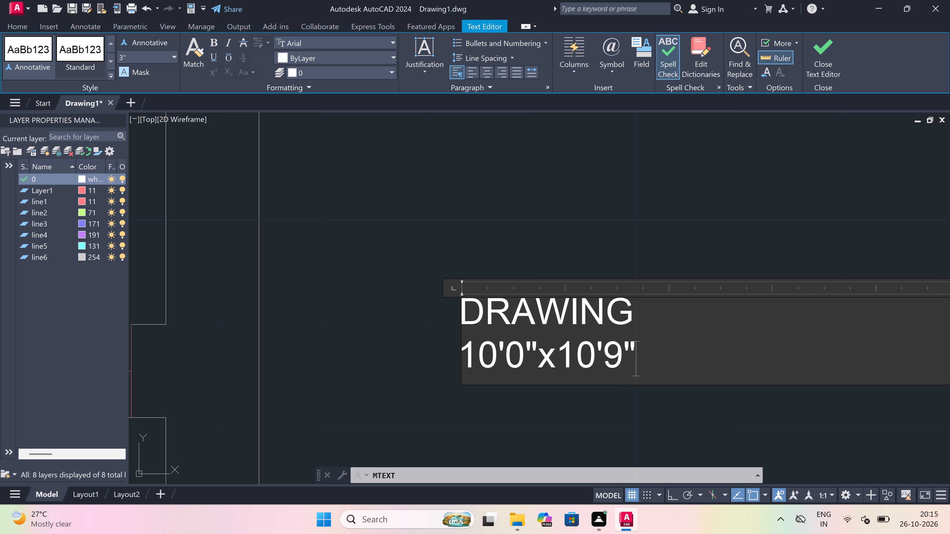
{"action": "left_click_drag", "start_coordinate": [403, 369], "coordinate": [427, 357]}
Add multiline text reading PANTRY with 5'0"x6'3" on a second line, east of the DRAWING label, between the short wall stub and the window.
{"action": "scroll", "coordinate": [458, 314], "scroll_direction": "down", "scroll_amount": 7}
{"action": "key", "text": "space"}
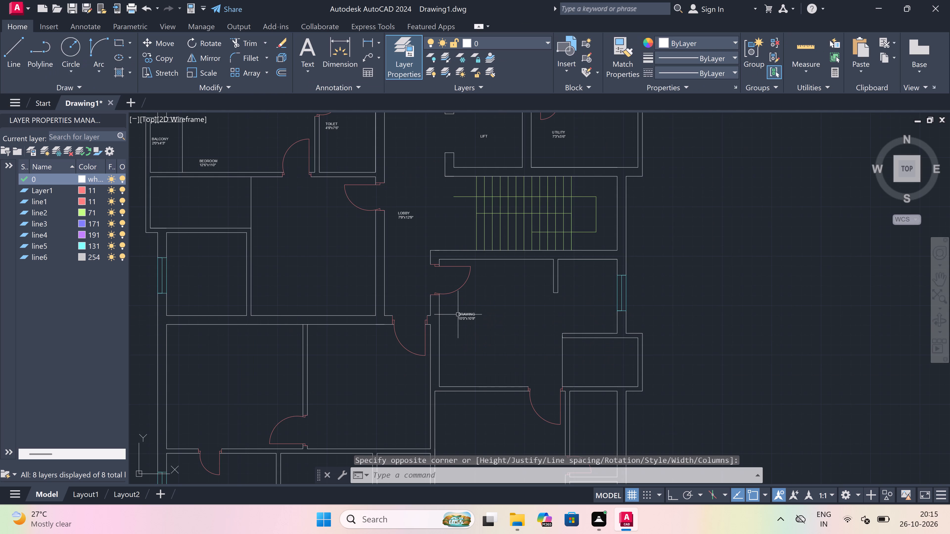
{"action": "scroll", "coordinate": [458, 314], "scroll_direction": "down", "scroll_amount": 3}
{"action": "scroll", "coordinate": [489, 307], "scroll_direction": "up", "scroll_amount": 6}
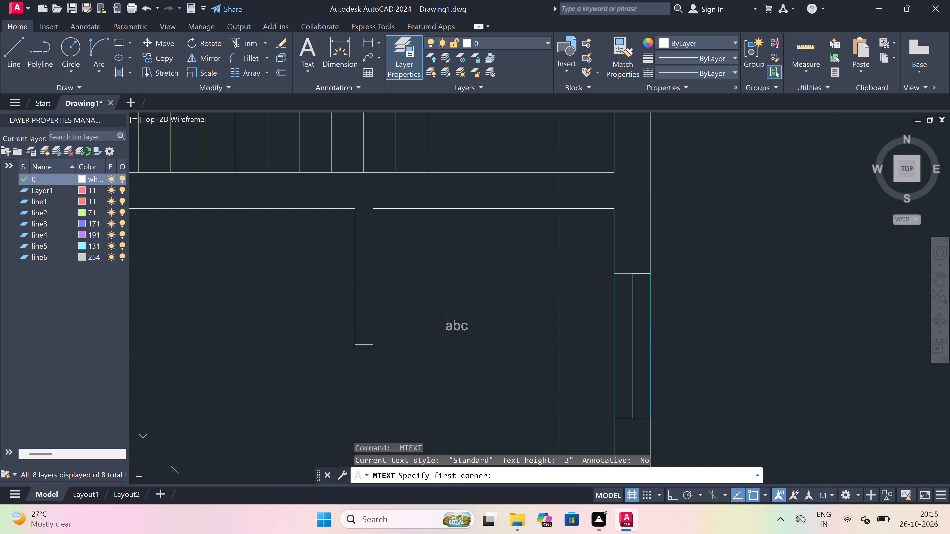
{"action": "left_click_drag", "start_coordinate": [424, 355], "coordinate": [441, 353]}
{"action": "left_click", "coordinate": [745, 374]}
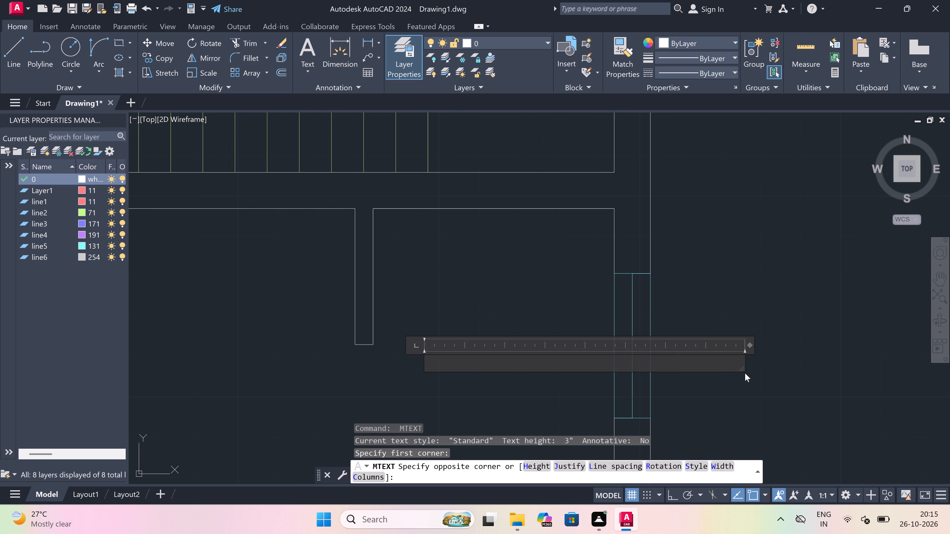
{"action": "type", "text": "PA"}
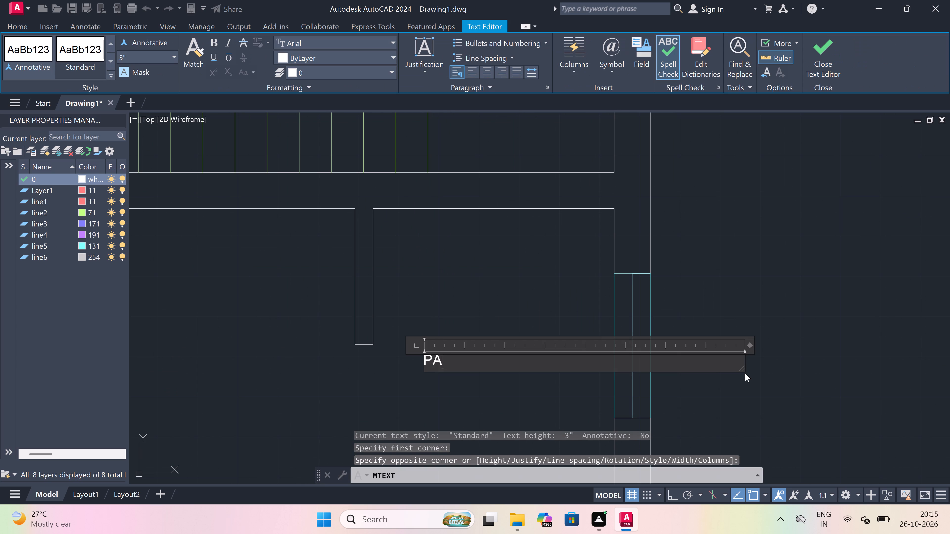
{"action": "type", "text": "NTRY"}
{"action": "key", "text": "Return"}
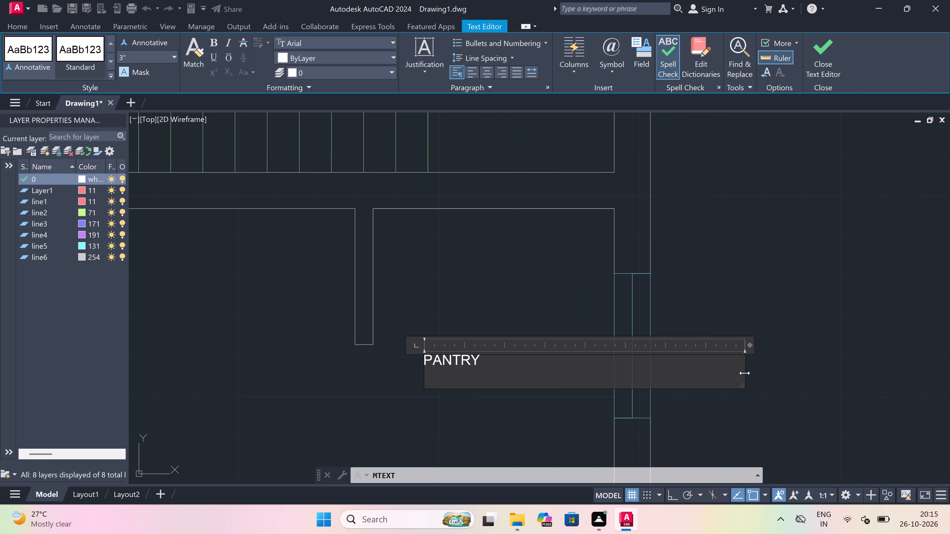
{"action": "type", "text": "5'0"}
{"action": "key", "text": "x"}
{"action": "type", "text": "6'3\""}
{"action": "left_click", "coordinate": [492, 407]}
Add multiline text reading UTILITY with 5'6"x4'3" on a second line, in the small projecting room south of the pantry.
{"action": "scroll", "coordinate": [493, 329], "scroll_direction": "down", "scroll_amount": 5}
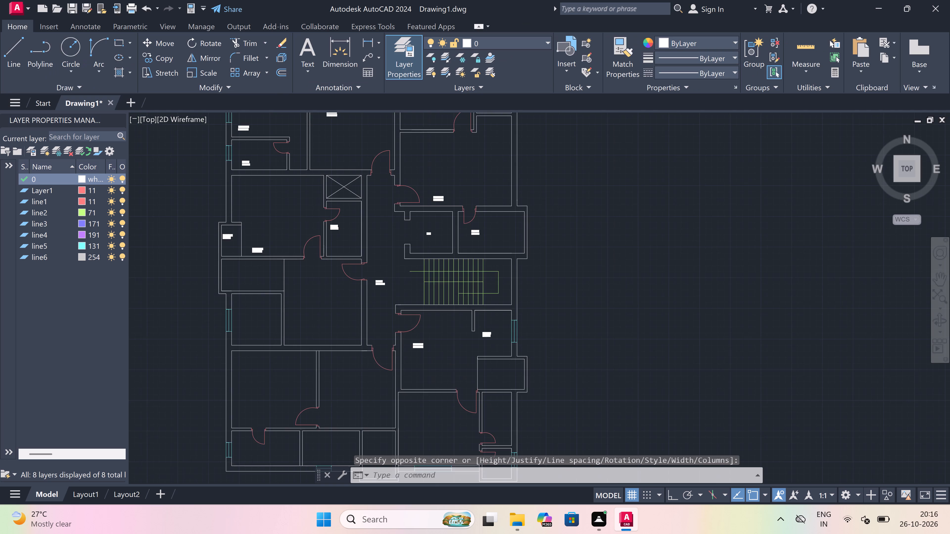
{"action": "scroll", "coordinate": [493, 328], "scroll_direction": "down", "scroll_amount": 1}
{"action": "scroll", "coordinate": [489, 350], "scroll_direction": "up", "scroll_amount": 5}
{"action": "key", "text": "space"}
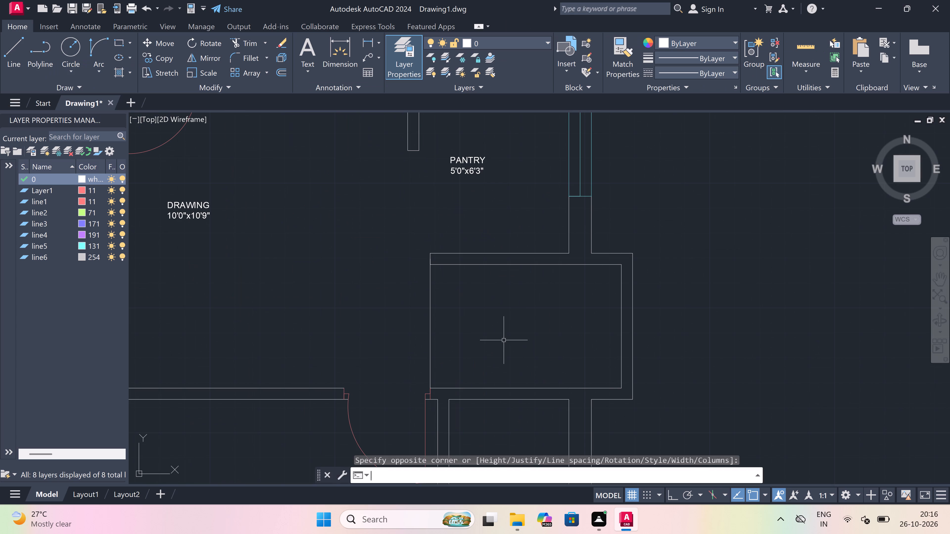
{"action": "left_click_drag", "start_coordinate": [459, 327], "coordinate": [470, 327]}
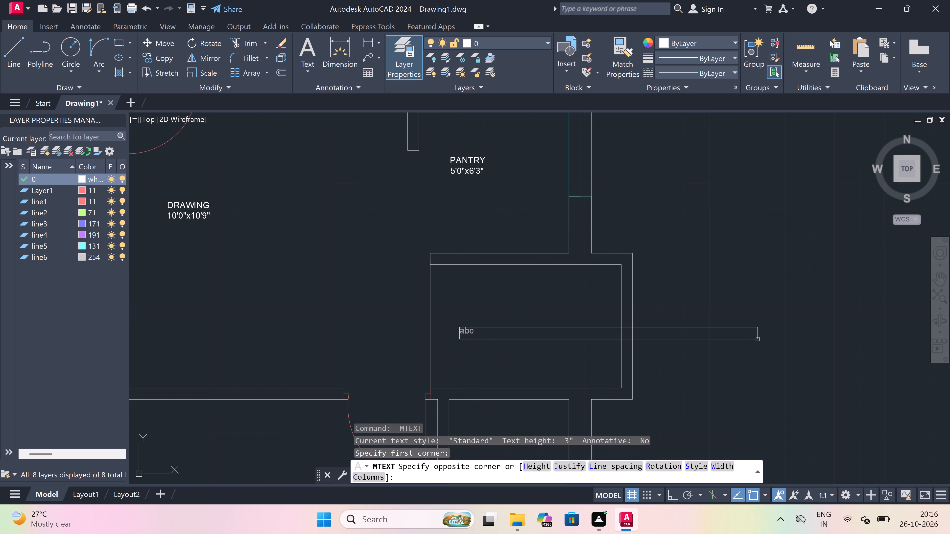
{"action": "left_click", "coordinate": [758, 339]}
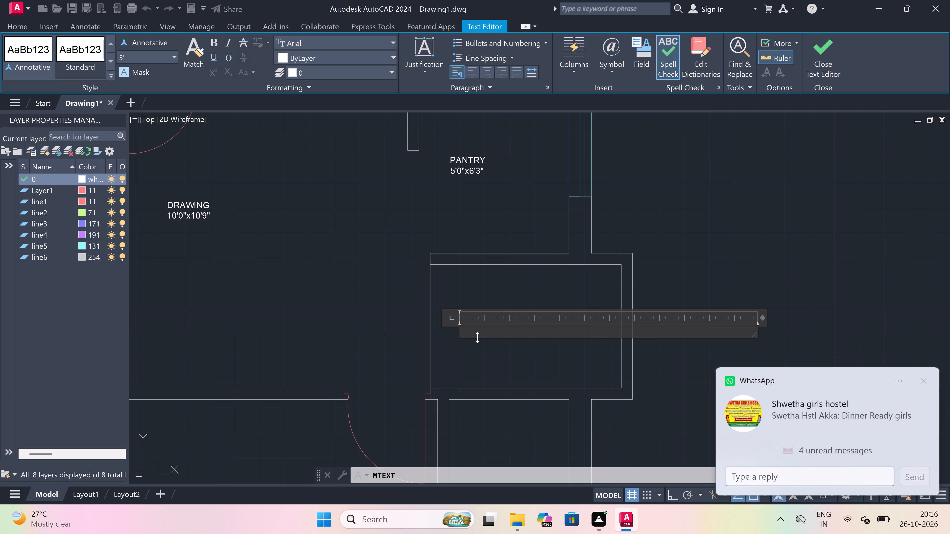
{"action": "scroll", "coordinate": [477, 337], "scroll_direction": "down", "scroll_amount": 2}
{"action": "scroll", "coordinate": [477, 336], "scroll_direction": "up", "scroll_amount": 2}
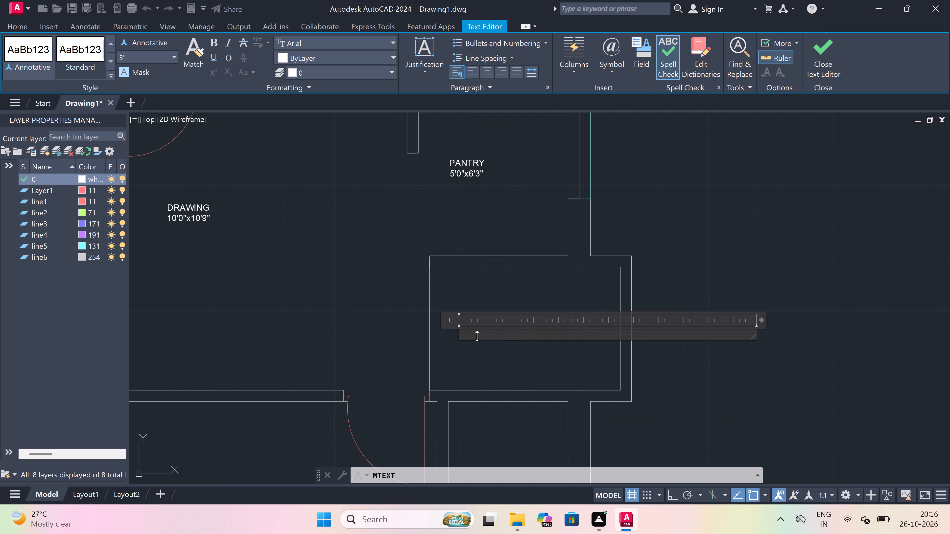
{"action": "scroll", "coordinate": [477, 336], "scroll_direction": "up", "scroll_amount": 2}
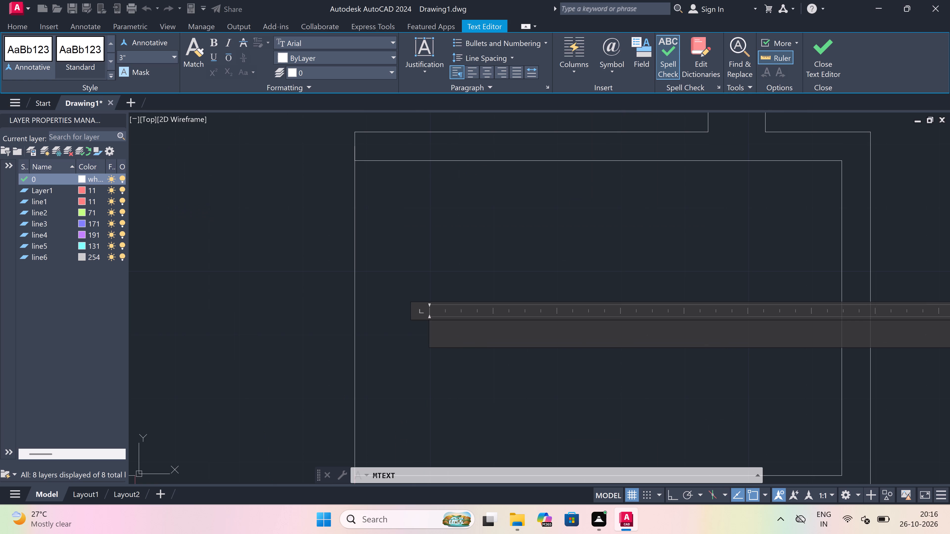
{"action": "scroll", "coordinate": [477, 335], "scroll_direction": "down", "scroll_amount": 3}
{"action": "scroll", "coordinate": [486, 335], "scroll_direction": "up", "scroll_amount": 3}
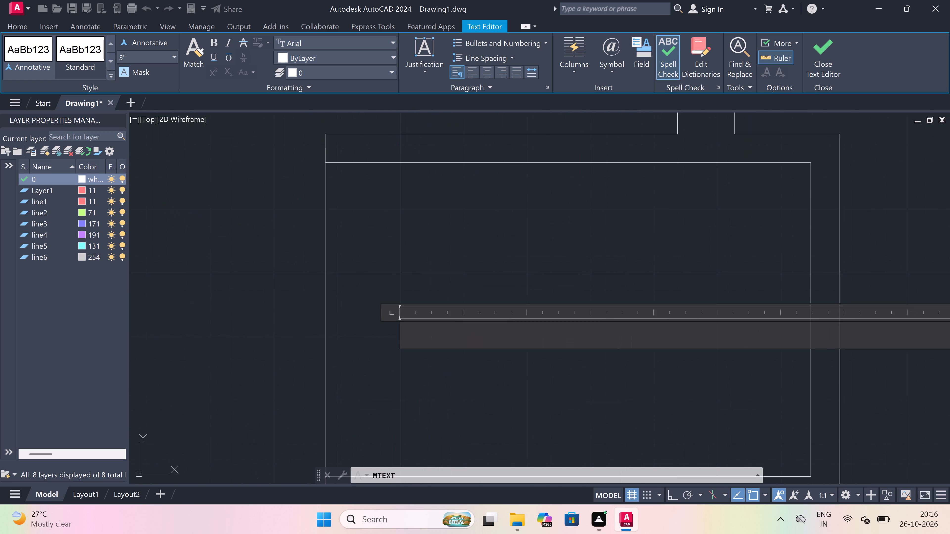
{"action": "type", "text": "UTILITY"}
{"action": "key", "text": "Return"}
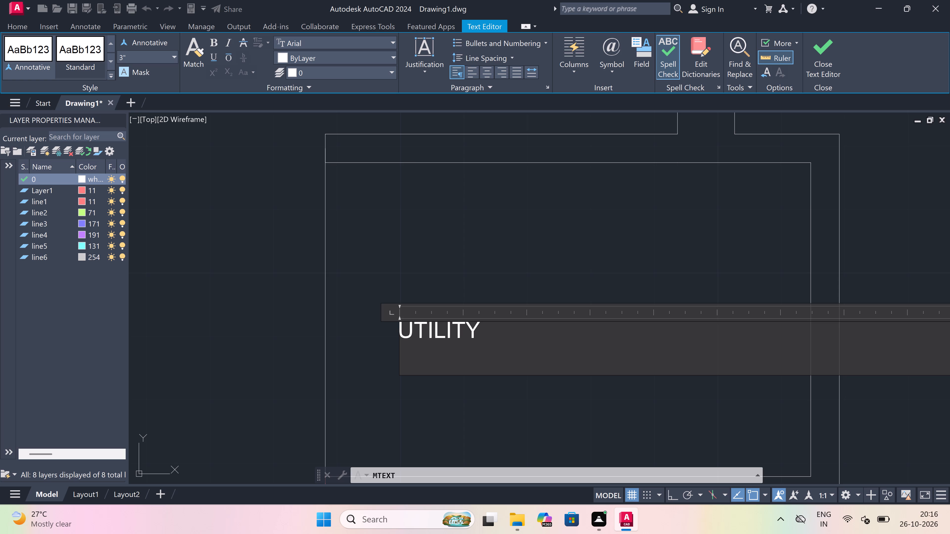
{"action": "type", "text": "5'6"}
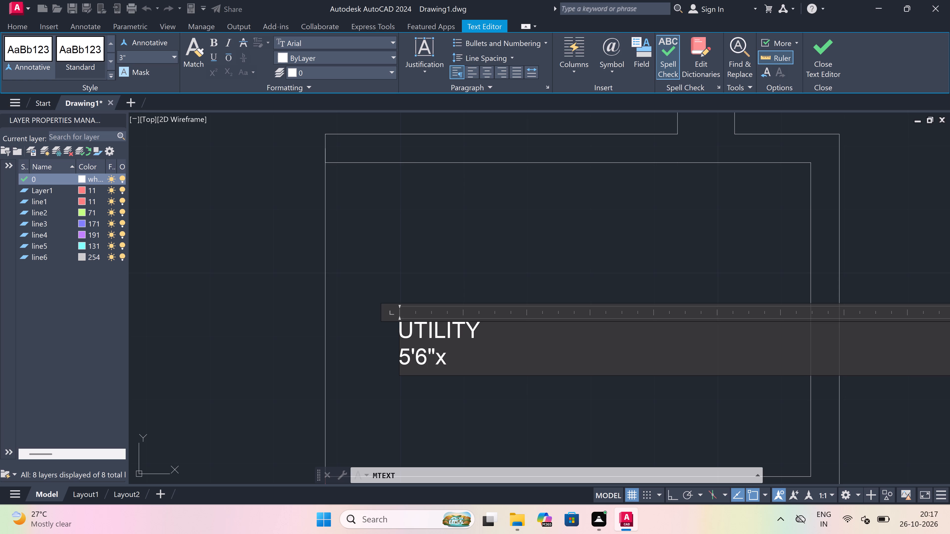
{"action": "type", "text": "4'3\""}
{"action": "left_click", "coordinate": [457, 394]}
Add multiline text reading TOILET with 4'0"x7'3" on a second line, in the narrow room directly south of the 5'6"x4'3" utility.
{"action": "scroll", "coordinate": [464, 325], "scroll_direction": "down", "scroll_amount": 7}
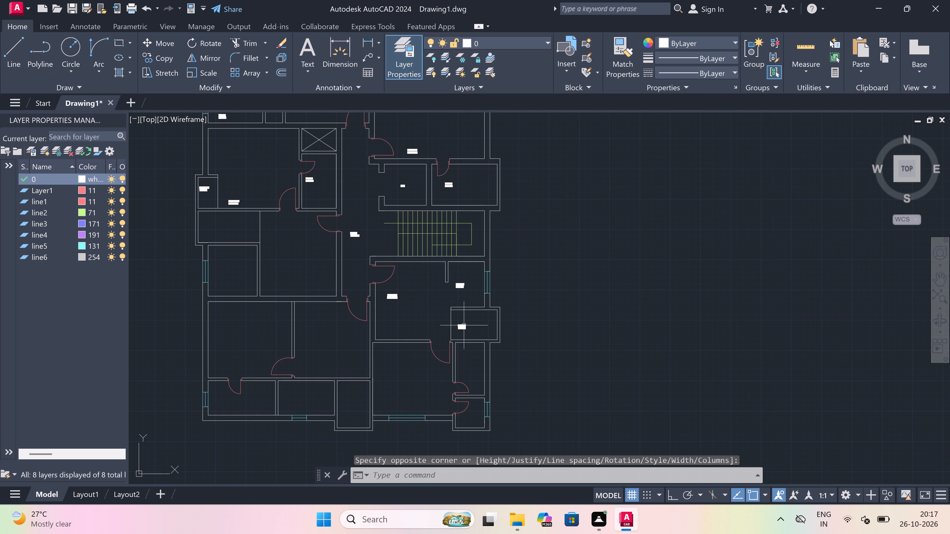
{"action": "scroll", "coordinate": [460, 343], "scroll_direction": "up", "scroll_amount": 2}
{"action": "scroll", "coordinate": [460, 368], "scroll_direction": "down", "scroll_amount": 1}
{"action": "scroll", "coordinate": [461, 407], "scroll_direction": "up", "scroll_amount": 2}
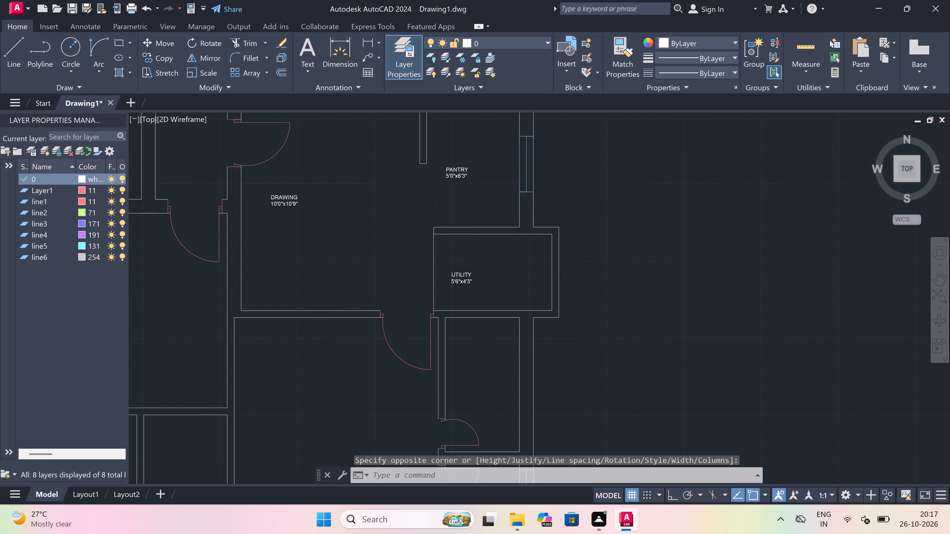
{"action": "key", "text": "space"}
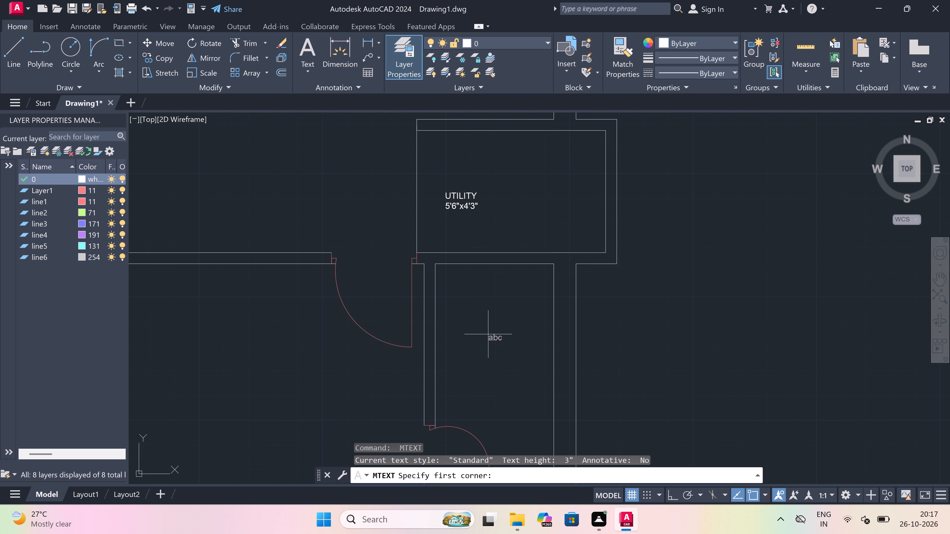
{"action": "left_click_drag", "start_coordinate": [454, 330], "coordinate": [475, 332]}
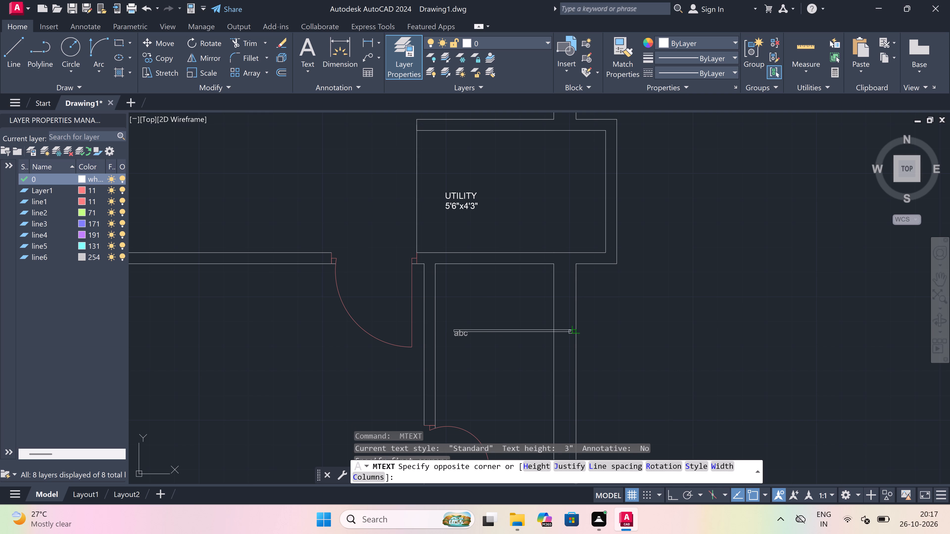
{"action": "left_click", "coordinate": [738, 344]}
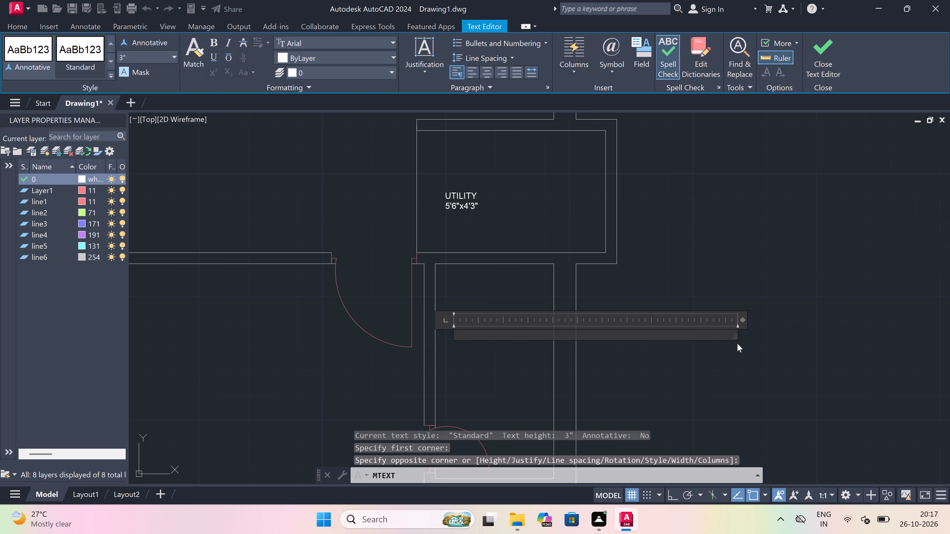
{"action": "type", "text": "TOILET"}
{"action": "key", "text": "Return"}
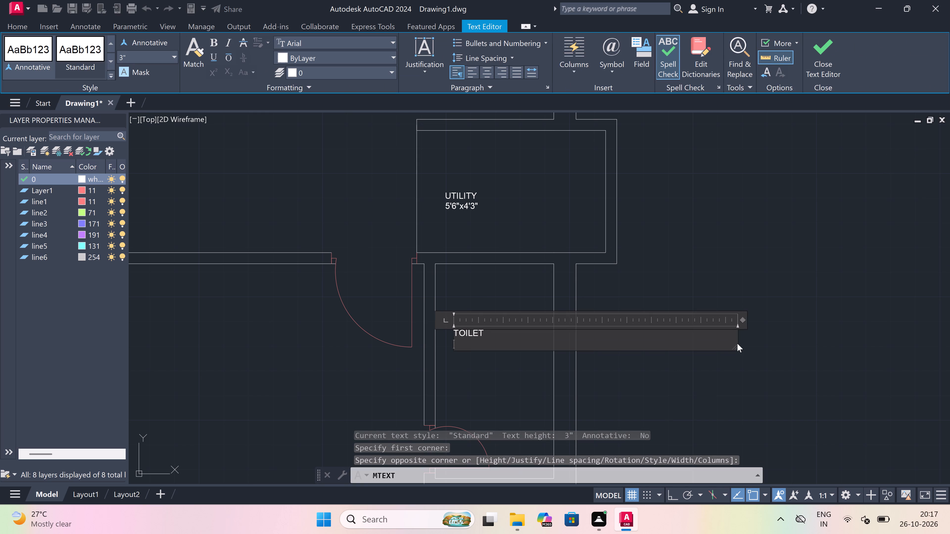
{"action": "type", "text": "4'0"}
{"action": "type", "text": "\"x"}
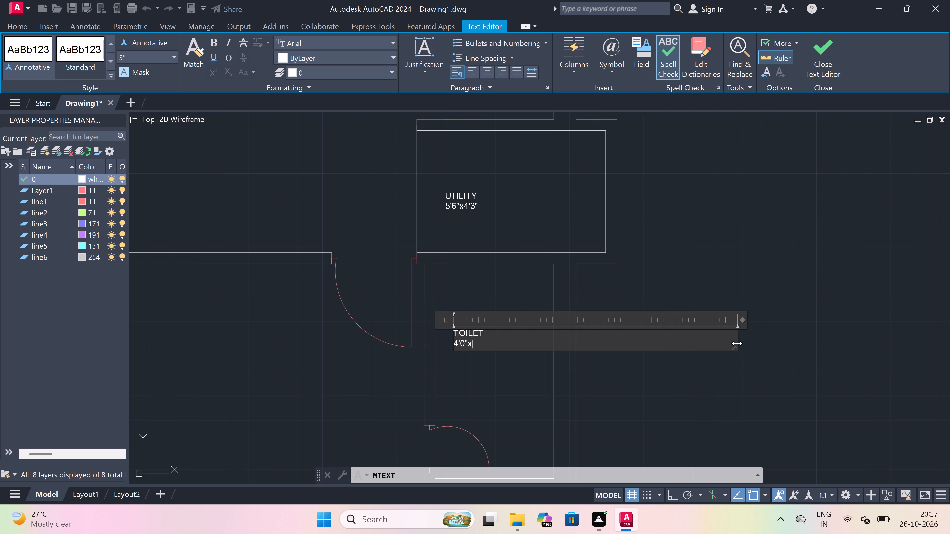
{"action": "type", "text": "7'"}
{"action": "key", "text": "3"}
{"action": "key", "text": "shift+quotedbl"}
{"action": "left_click_drag", "start_coordinate": [450, 378], "coordinate": [464, 360]}
{"action": "scroll", "coordinate": [507, 293], "scroll_direction": "down", "scroll_amount": 7}
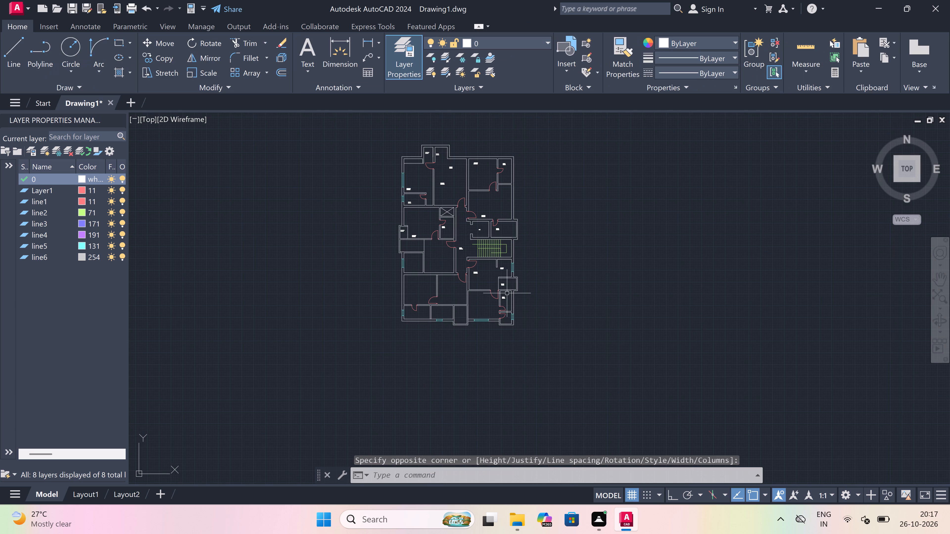
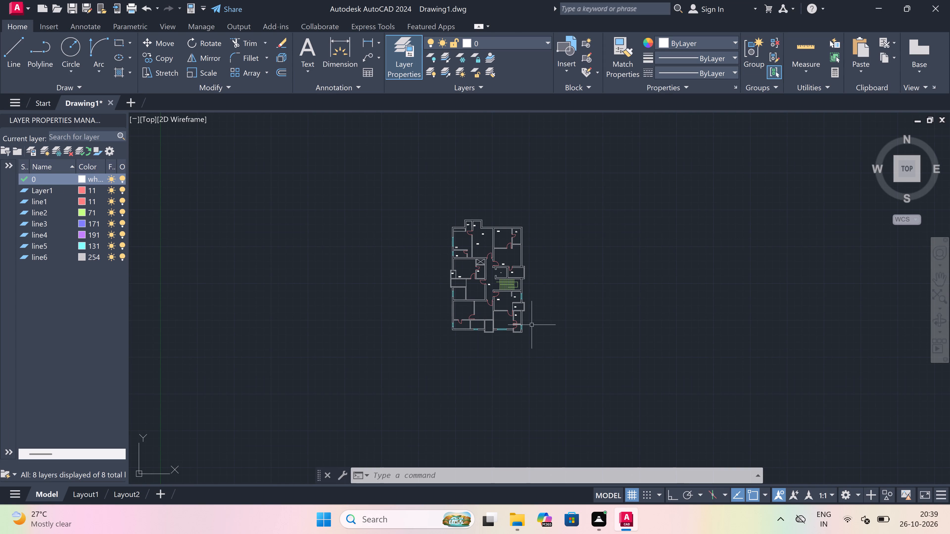
Add the multiline text label "UTILITY" with 7'6"x4'4" on its second line in the room below the balcony and bedroom.
{"action": "scroll", "coordinate": [482, 246], "scroll_direction": "up", "scroll_amount": 2}
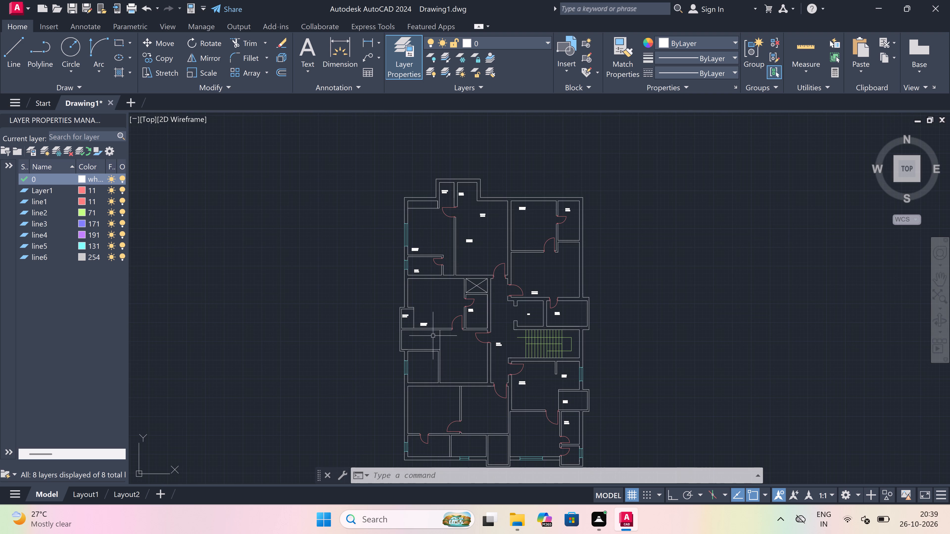
{"action": "scroll", "coordinate": [421, 355], "scroll_direction": "up", "scroll_amount": 2}
{"action": "scroll", "coordinate": [424, 293], "scroll_direction": "up", "scroll_amount": 1}
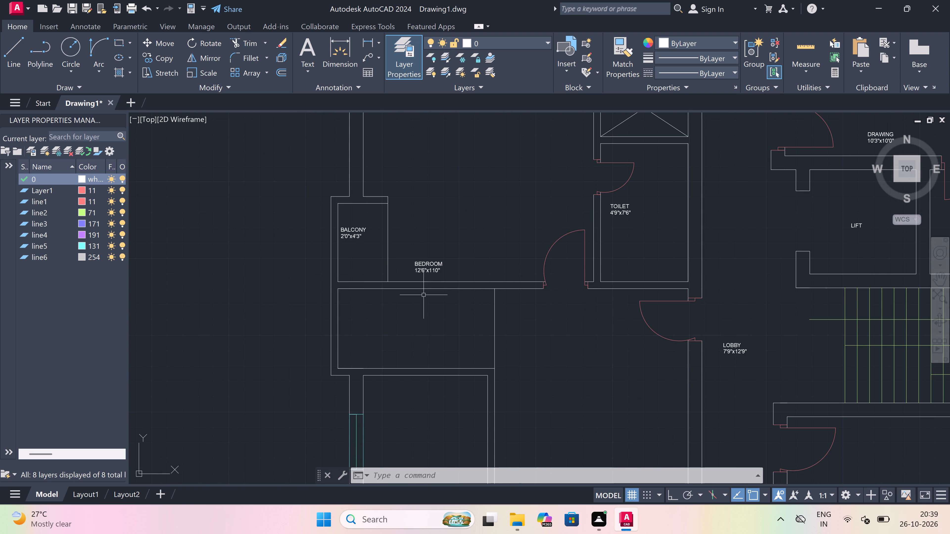
{"action": "type", "text": "mt"}
{"action": "key", "text": "space"}
{"action": "scroll", "coordinate": [411, 325], "scroll_direction": "up", "scroll_amount": 1}
{"action": "left_click_drag", "start_coordinate": [347, 333], "coordinate": [351, 333]}
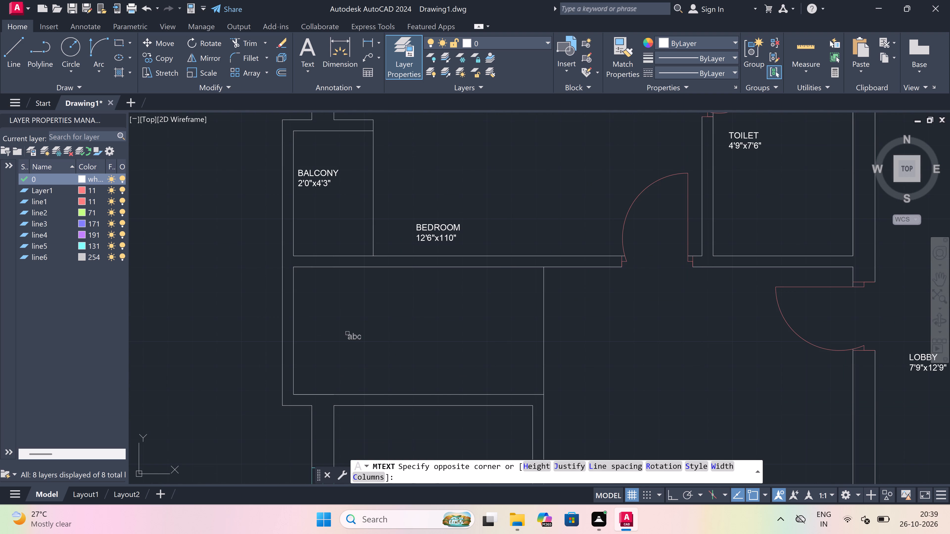
{"action": "left_click", "coordinate": [603, 366]}
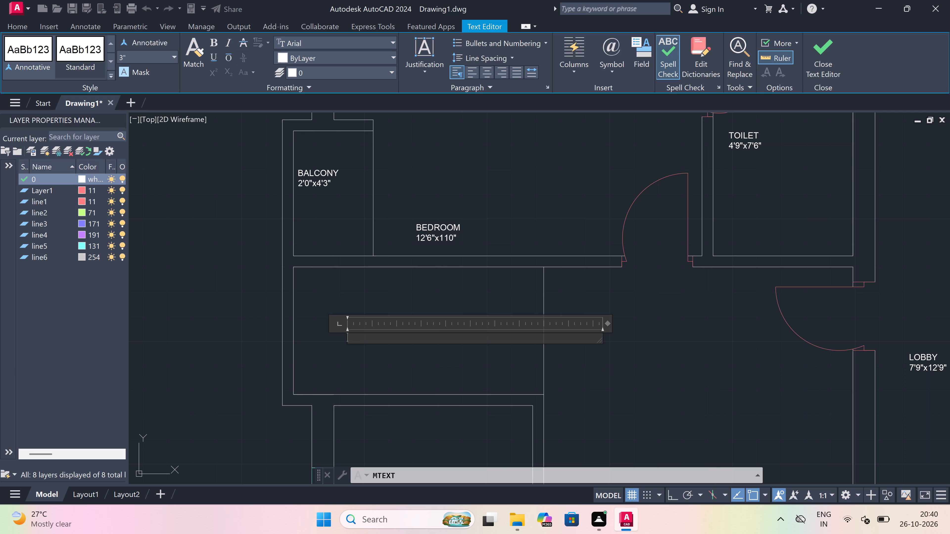
{"action": "scroll", "coordinate": [451, 336], "scroll_direction": "down", "scroll_amount": 1}
{"action": "scroll", "coordinate": [451, 336], "scroll_direction": "up", "scroll_amount": 2}
{"action": "scroll", "coordinate": [451, 336], "scroll_direction": "down", "scroll_amount": 2}
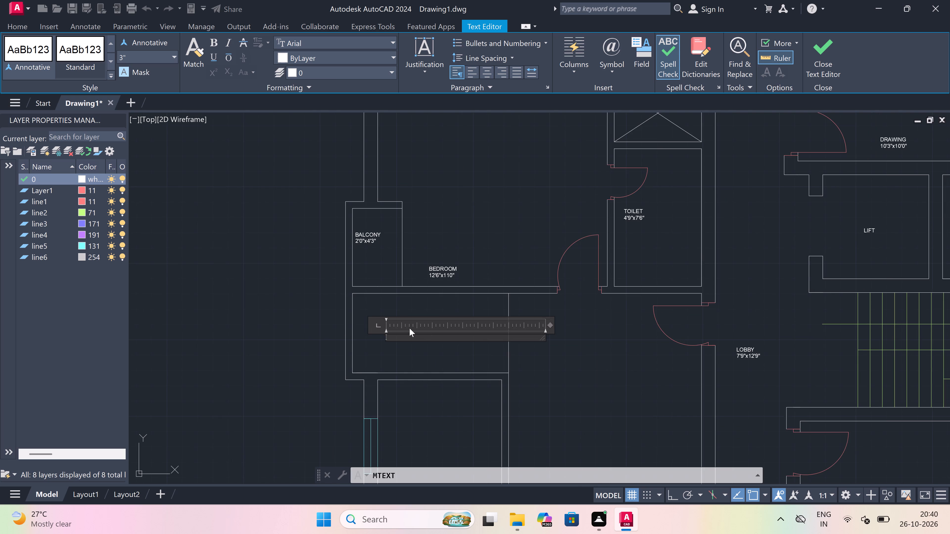
{"action": "scroll", "coordinate": [409, 328], "scroll_direction": "up", "scroll_amount": 1}
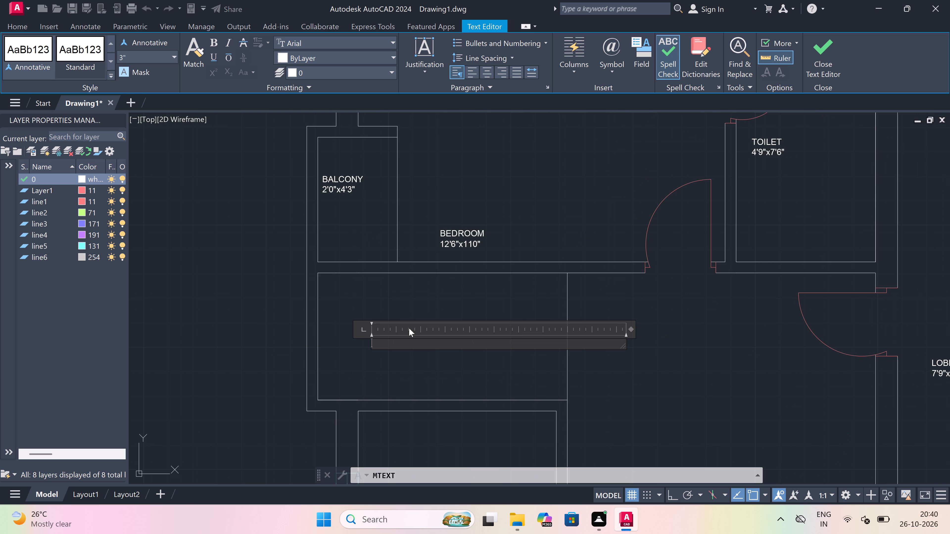
{"action": "type", "text": "UTILITY"}
{"action": "key", "text": "Return"}
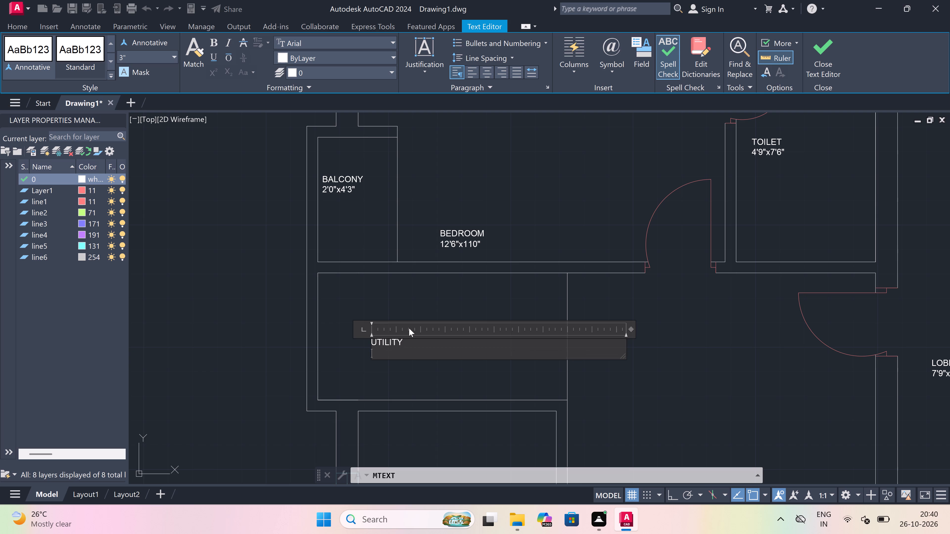
{"action": "type", "text": "7'6"}
{"action": "type", "text": "\"x"}
{"action": "type", "text": "4'4"}
{"action": "key", "text": "shift+quotedbl"}
{"action": "left_click", "coordinate": [417, 317]}
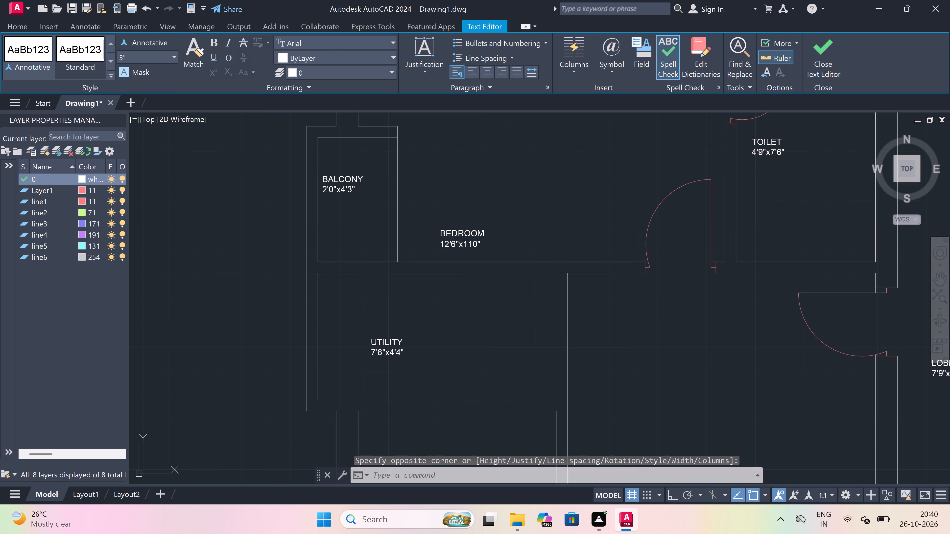
Draw a short line across the top of the partition wall below the utility room, extending the utility wall's lower line.
{"action": "scroll", "coordinate": [418, 311], "scroll_direction": "down", "scroll_amount": 3}
{"action": "scroll", "coordinate": [422, 328], "scroll_direction": "up", "scroll_amount": 2}
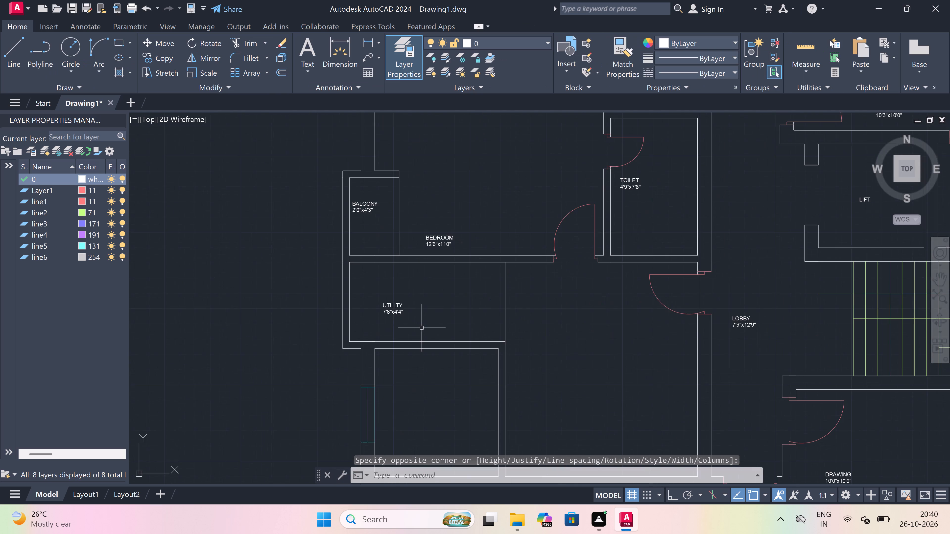
{"action": "scroll", "coordinate": [422, 328], "scroll_direction": "down", "scroll_amount": 3}
{"action": "scroll", "coordinate": [421, 333], "scroll_direction": "up", "scroll_amount": 3}
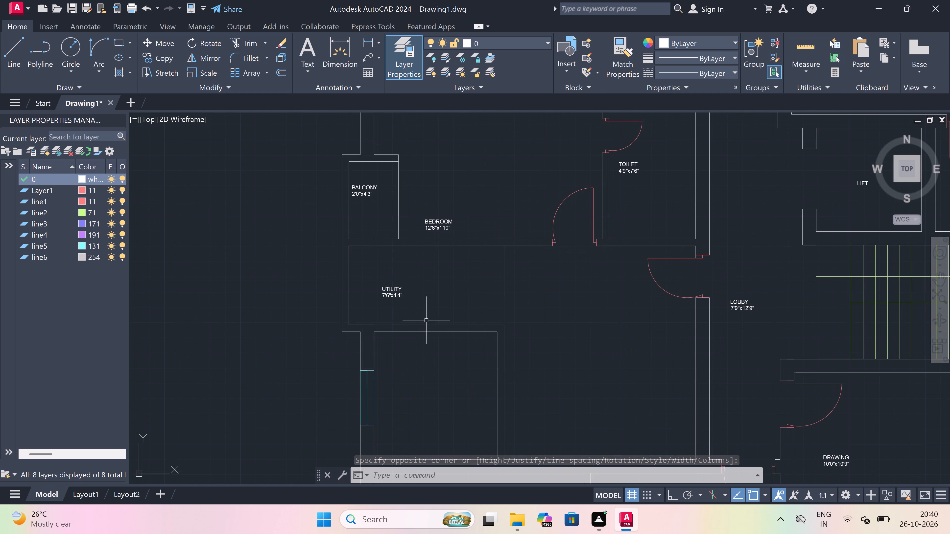
{"action": "type", "text": "l"}
{"action": "key", "text": "space"}
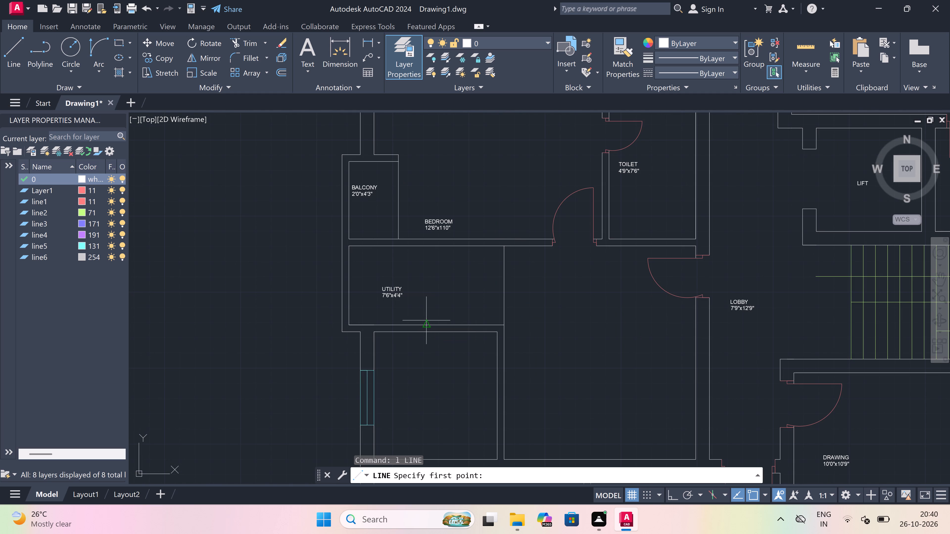
{"action": "scroll", "coordinate": [471, 238], "scroll_direction": "down", "scroll_amount": 2}
{"action": "scroll", "coordinate": [480, 274], "scroll_direction": "up", "scroll_amount": 4}
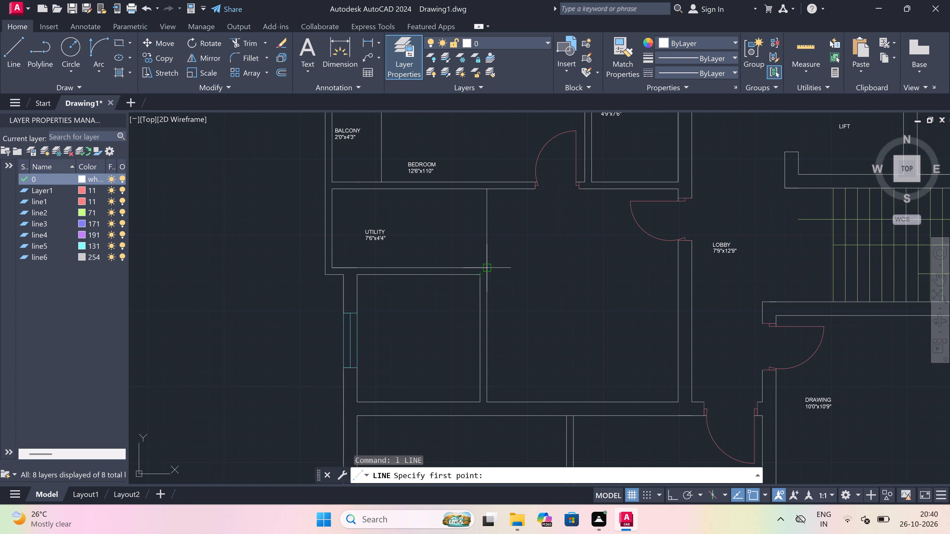
{"action": "left_click", "coordinate": [469, 291]}
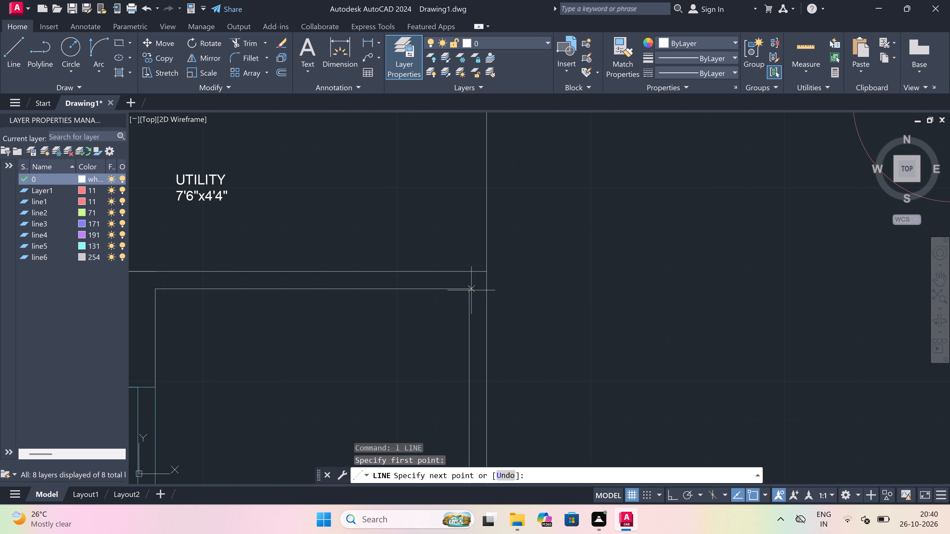
{"action": "left_click", "coordinate": [484, 289]}
{"action": "key", "text": "Escape"}
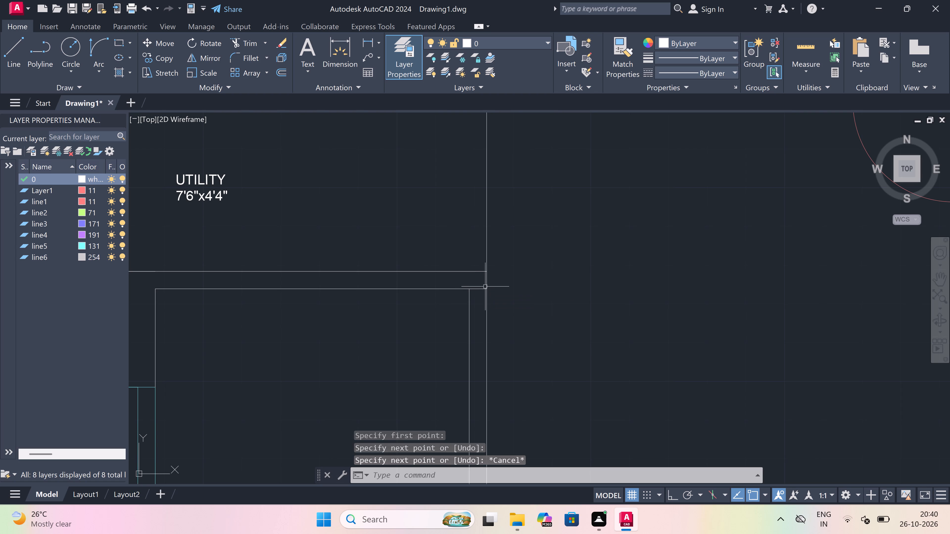
Draw a short line across the partition wall below the utility room, partway down, between its two faces.
{"action": "key", "text": "space"}
{"action": "scroll", "coordinate": [443, 251], "scroll_direction": "down", "scroll_amount": 2}
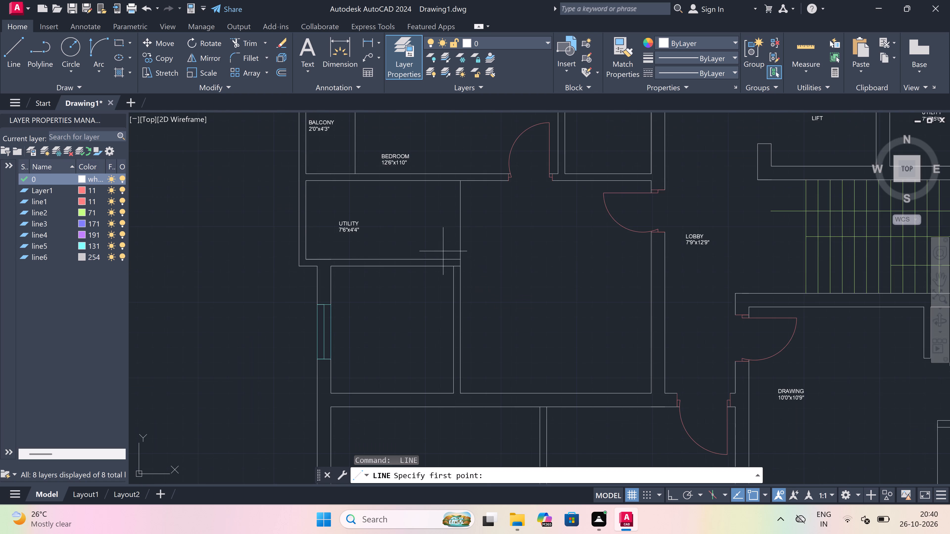
{"action": "scroll", "coordinate": [439, 288], "scroll_direction": "up", "scroll_amount": 1}
{"action": "scroll", "coordinate": [446, 301], "scroll_direction": "down", "scroll_amount": 1}
{"action": "scroll", "coordinate": [460, 366], "scroll_direction": "up", "scroll_amount": 1}
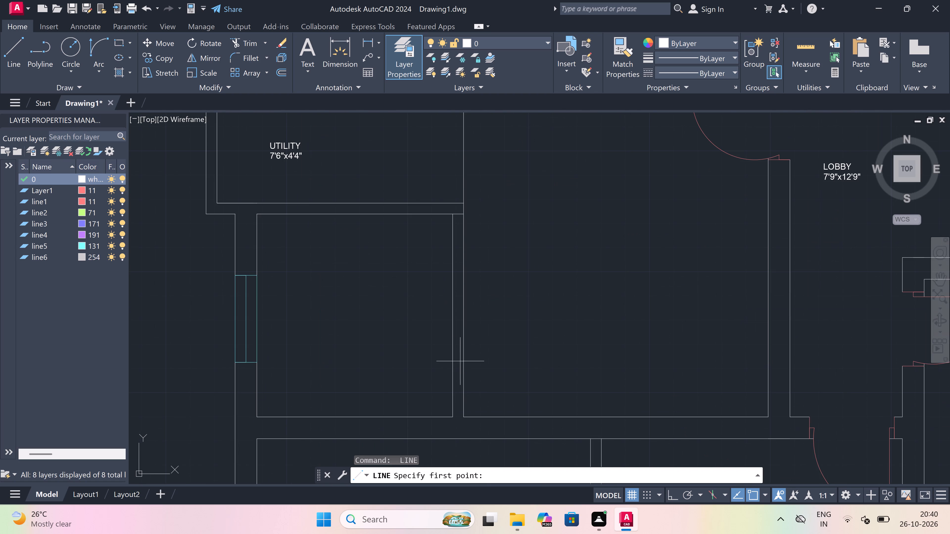
{"action": "left_click", "coordinate": [450, 351]}
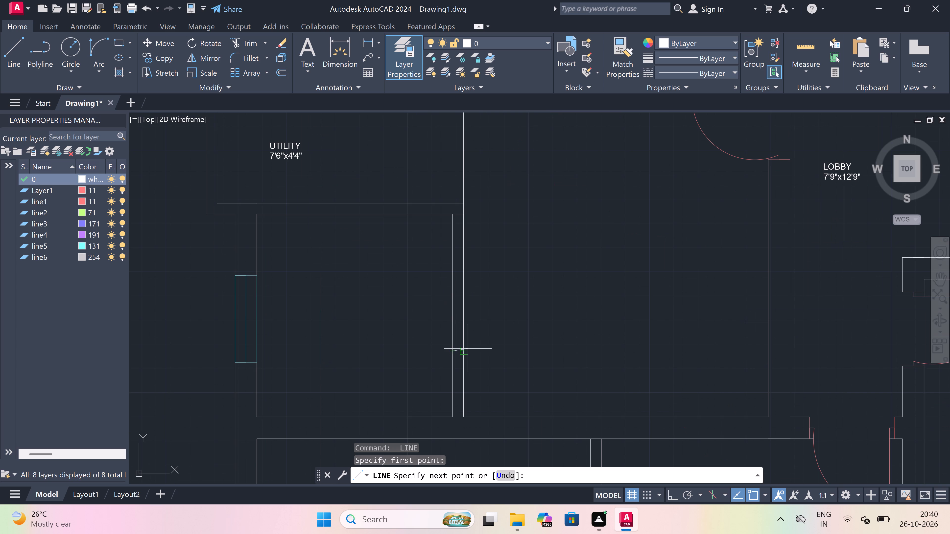
{"action": "left_click", "coordinate": [466, 350]}
{"action": "key", "text": "Escape"}
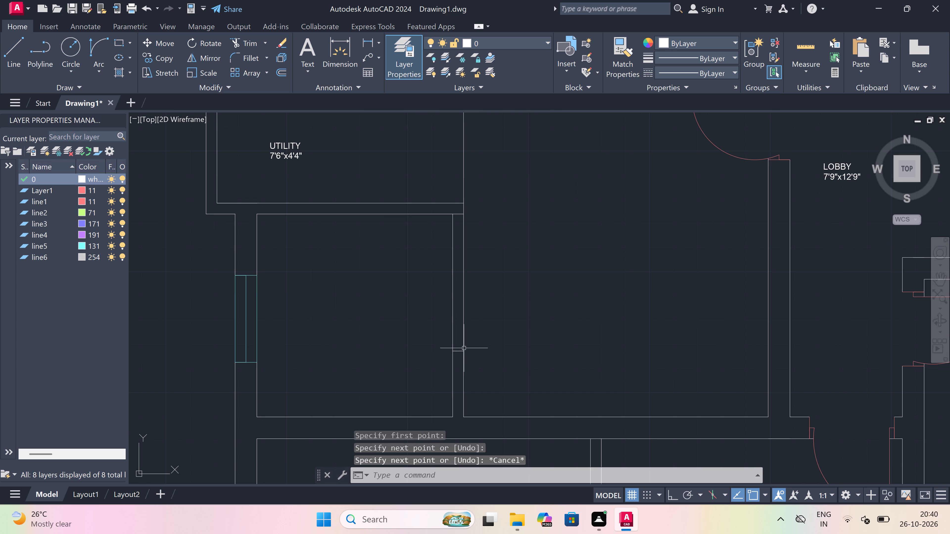
Trim both partition wall lines between the two short cross lines to open up the wall below the utility room.
{"action": "type", "text": "tr"}
{"action": "key", "text": "space"}
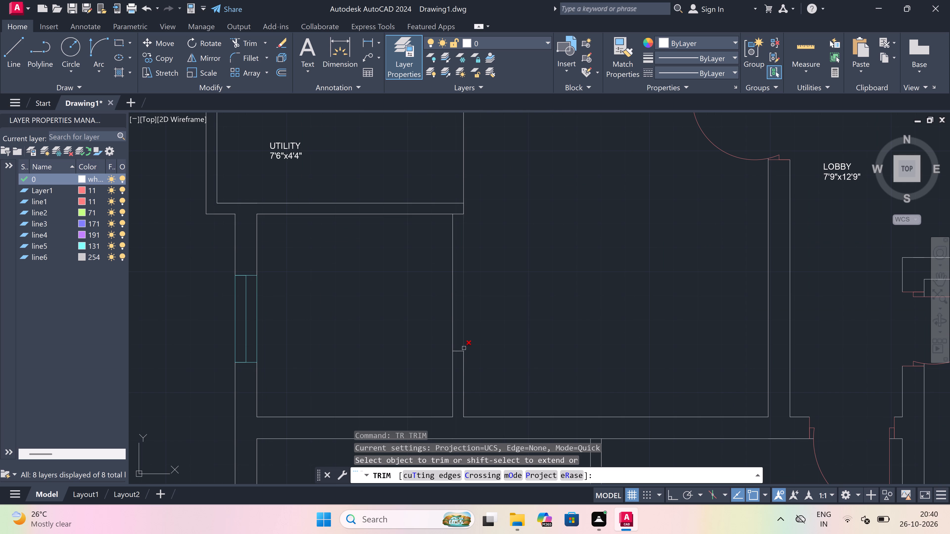
{"action": "left_click", "coordinate": [483, 263]}
{"action": "left_click", "coordinate": [418, 304]}
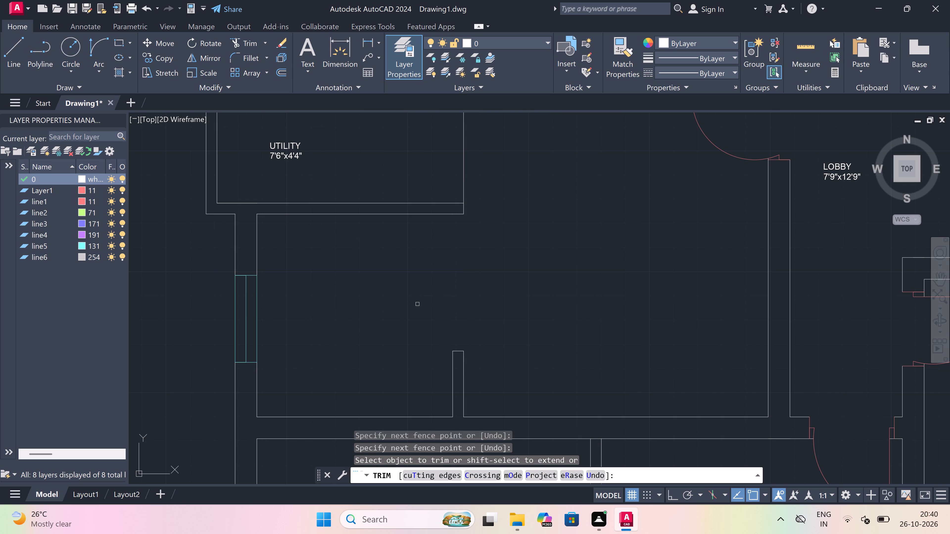
{"action": "key", "text": "Escape"}
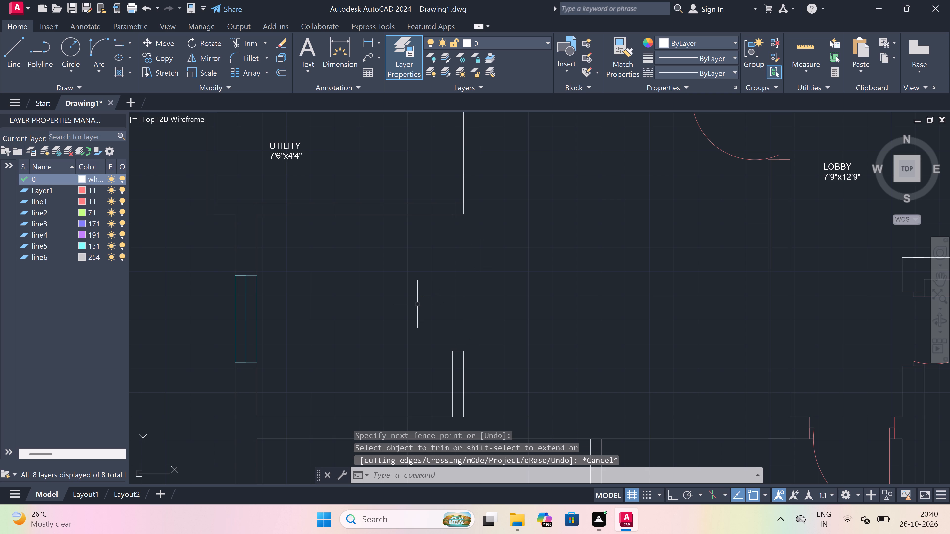
Add the multiline text label "PANTRY" with 6'9"x7'0" on its second line beside the window in the room below the utility.
{"action": "type", "text": "mt"}
{"action": "key", "text": "space"}
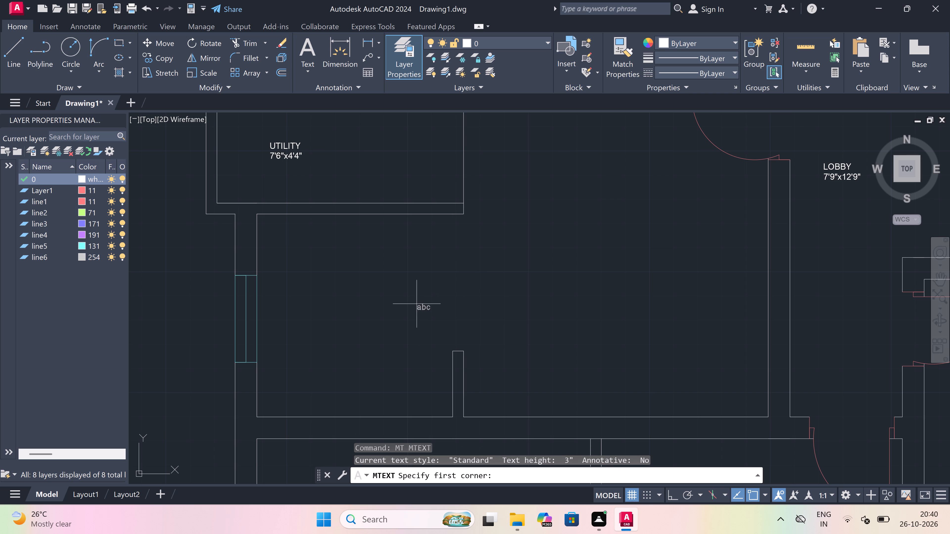
{"action": "scroll", "coordinate": [343, 305], "scroll_direction": "up", "scroll_amount": 1}
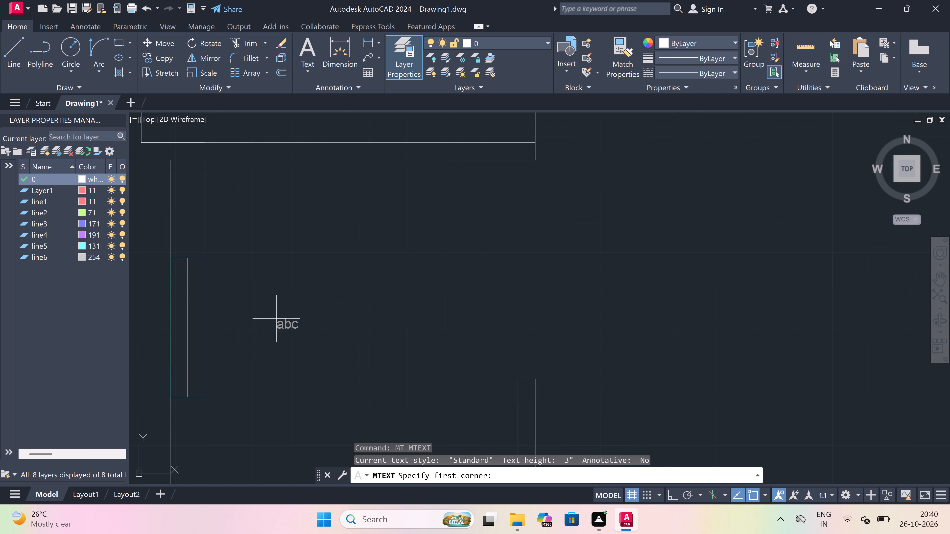
{"action": "left_click", "coordinate": [259, 325]}
{"action": "left_click", "coordinate": [754, 321]}
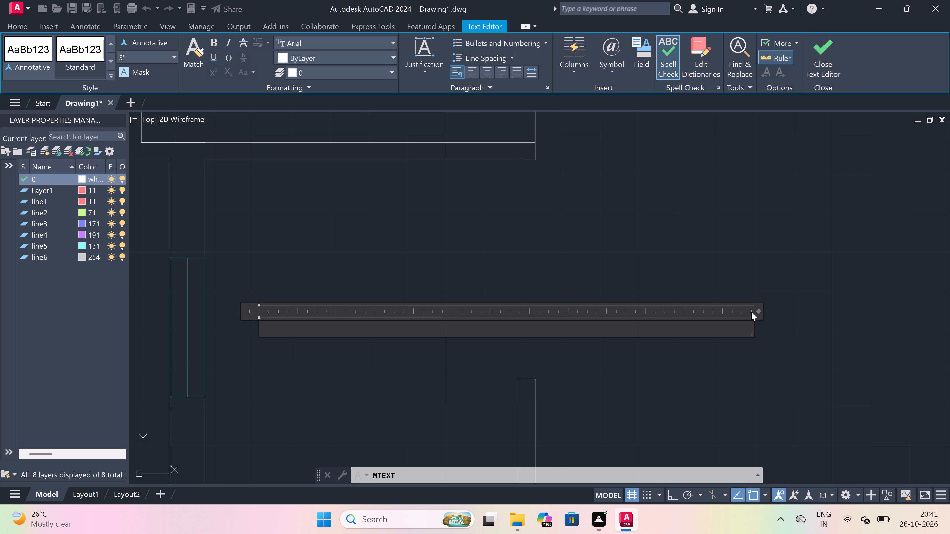
{"action": "scroll", "coordinate": [525, 307], "scroll_direction": "down", "scroll_amount": 1}
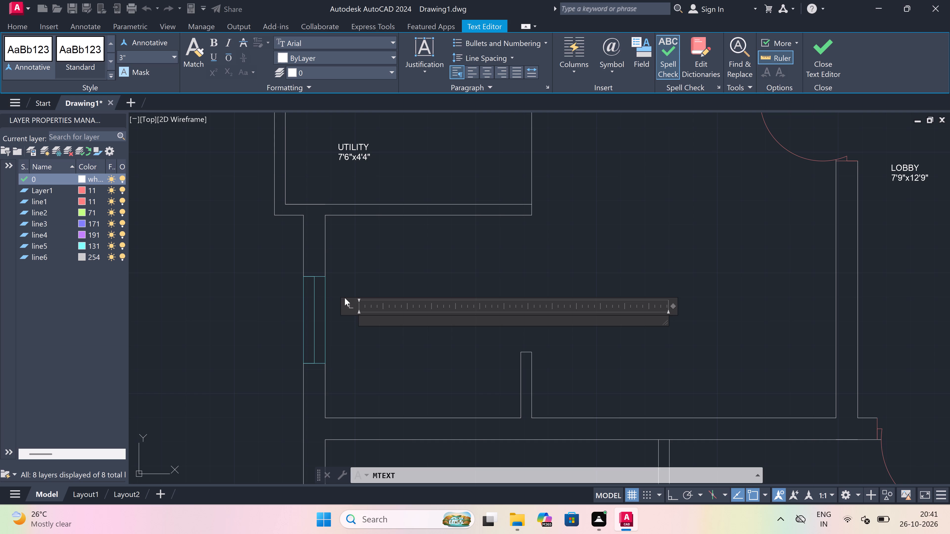
{"action": "scroll", "coordinate": [345, 298], "scroll_direction": "up", "scroll_amount": 1}
{"action": "scroll", "coordinate": [345, 298], "scroll_direction": "down", "scroll_amount": 1}
{"action": "scroll", "coordinate": [345, 297], "scroll_direction": "up", "scroll_amount": 2}
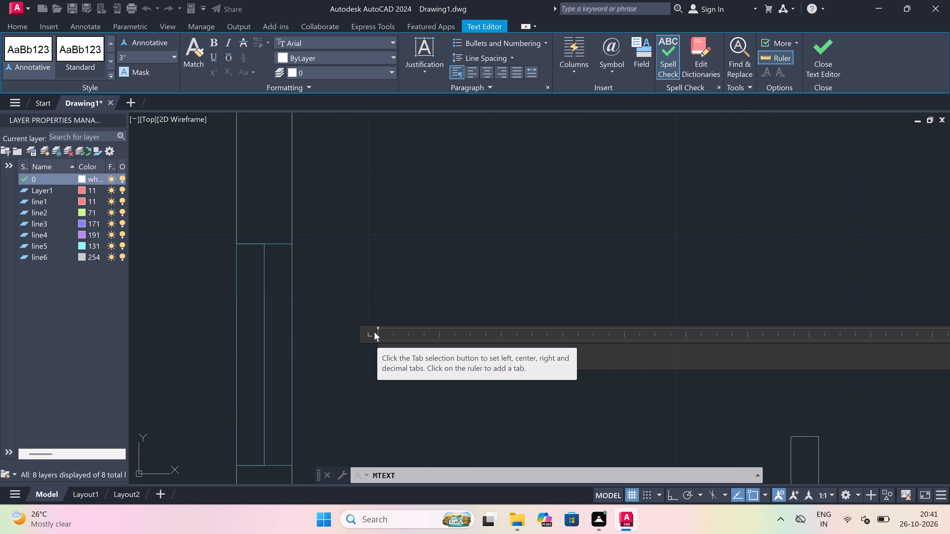
{"action": "key", "text": "p"}
{"action": "key", "text": "a"}
{"action": "key", "text": "n"}
{"action": "scroll", "coordinate": [373, 322], "scroll_direction": "down", "scroll_amount": 1}
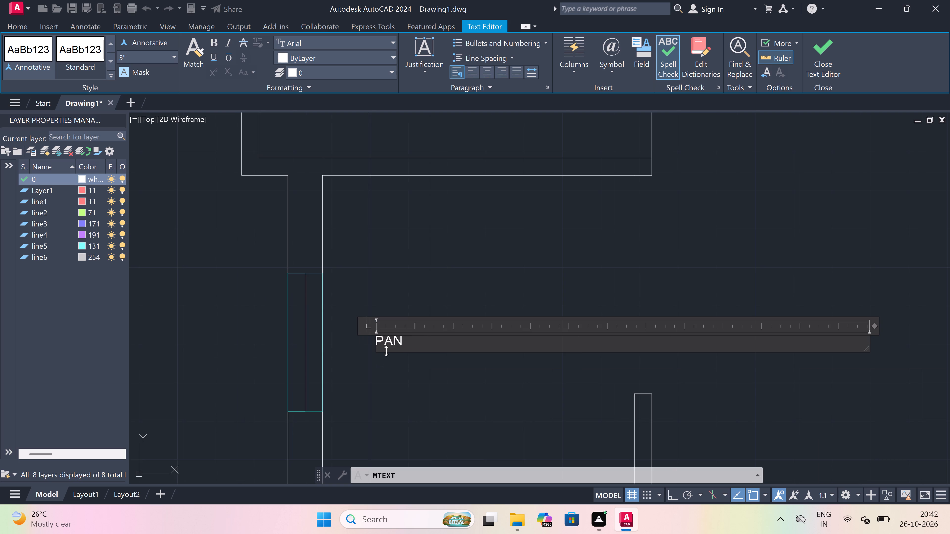
{"action": "scroll", "coordinate": [399, 351], "scroll_direction": "up", "scroll_amount": 2}
{"action": "type", "text": "TRY"}
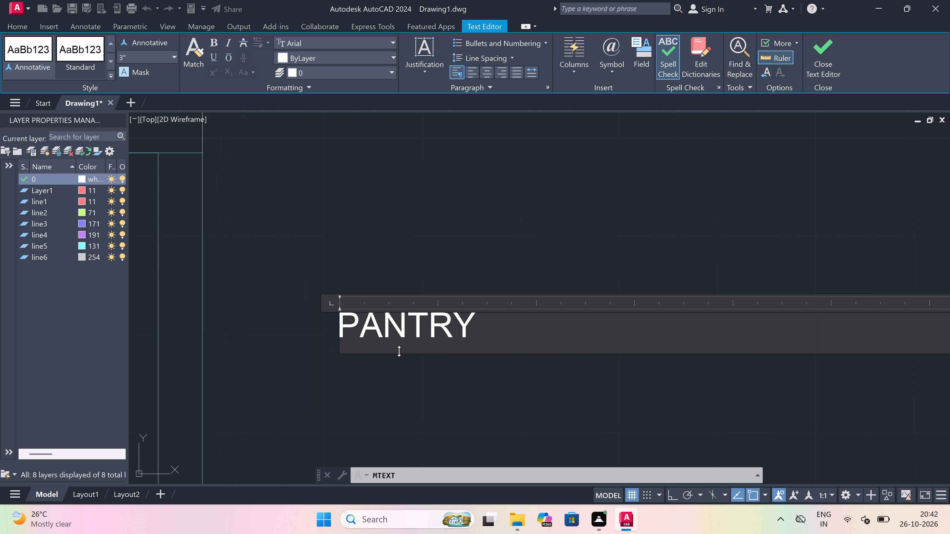
{"action": "key", "text": "Return"}
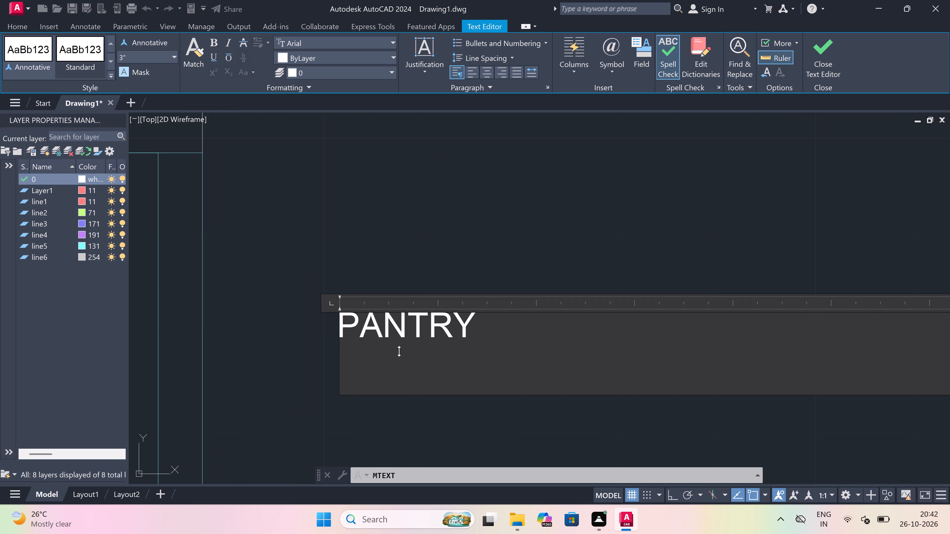
{"action": "key", "text": "6"}
{"action": "type", "text": "'9"}
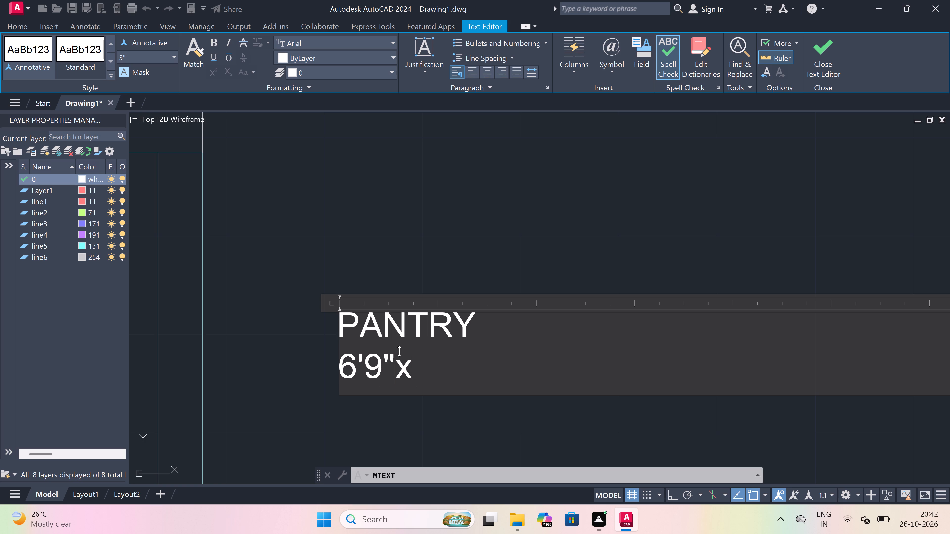
{"action": "type", "text": "7'0\""}
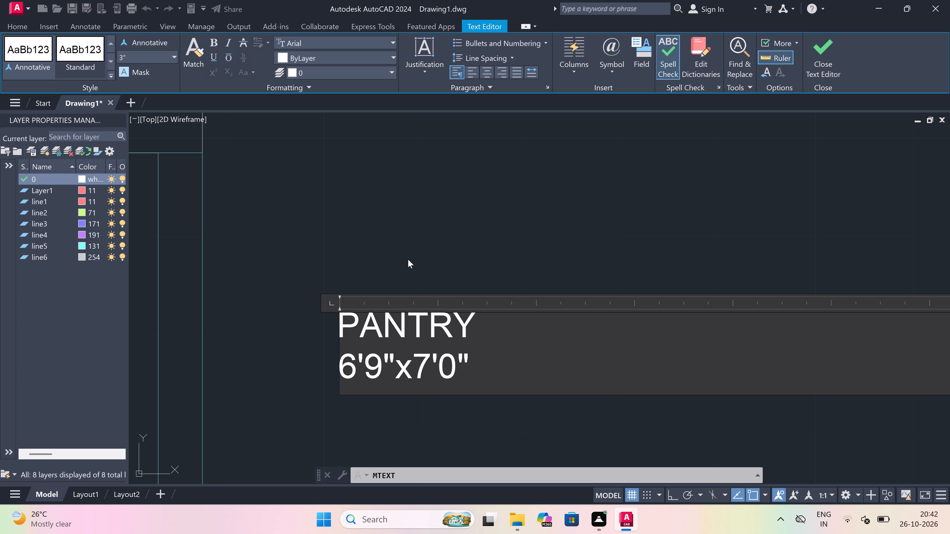
{"action": "left_click", "coordinate": [408, 259]}
Add the multiline text label "BEDROOM" with 11'6"x10'6" on its second line in the room below the pantry, above its lower door.
{"action": "scroll", "coordinate": [393, 280], "scroll_direction": "down", "scroll_amount": 6}
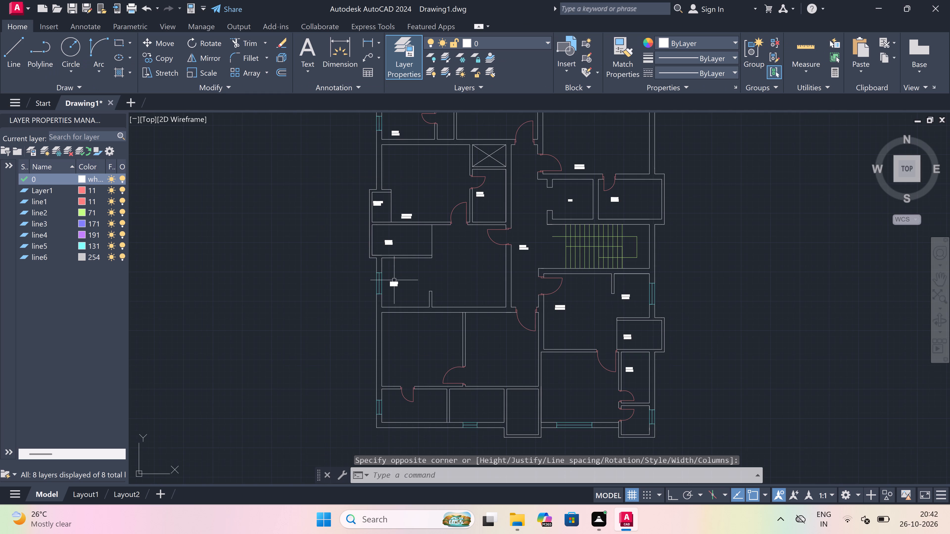
{"action": "scroll", "coordinate": [410, 279], "scroll_direction": "down", "scroll_amount": 2}
{"action": "scroll", "coordinate": [408, 297], "scroll_direction": "up", "scroll_amount": 3}
{"action": "scroll", "coordinate": [408, 297], "scroll_direction": "down", "scroll_amount": 2}
{"action": "scroll", "coordinate": [412, 304], "scroll_direction": "up", "scroll_amount": 2}
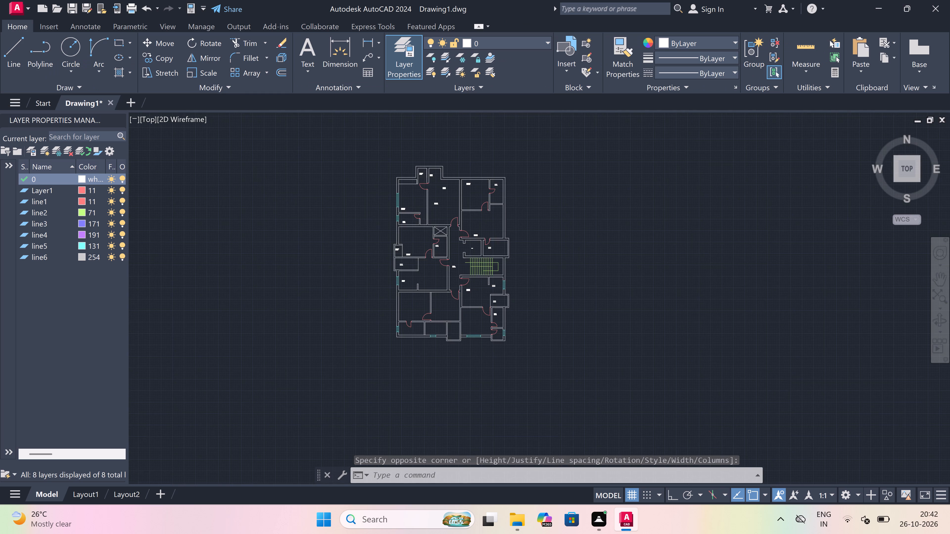
{"action": "scroll", "coordinate": [412, 304], "scroll_direction": "up", "scroll_amount": 2}
{"action": "key", "text": "space"}
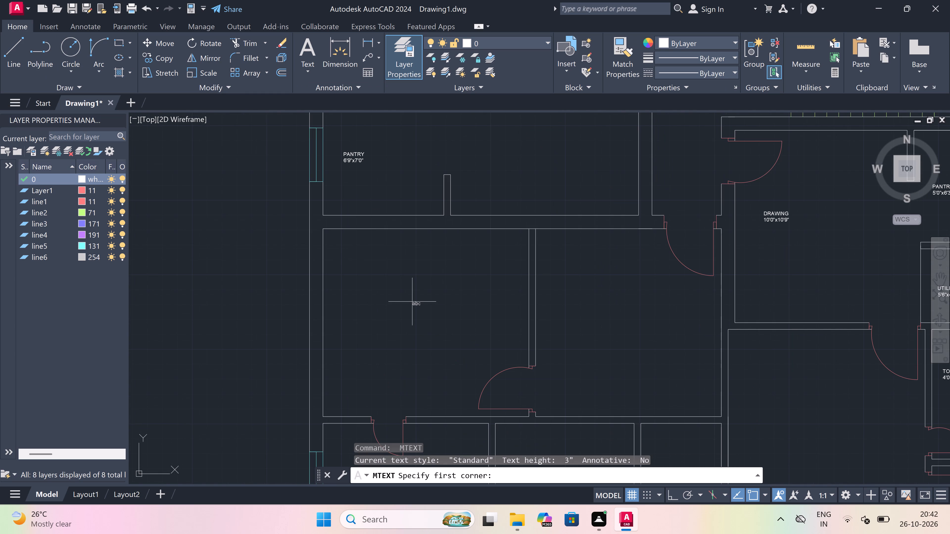
{"action": "scroll", "coordinate": [402, 287], "scroll_direction": "down", "scroll_amount": 2}
{"action": "scroll", "coordinate": [393, 324], "scroll_direction": "up", "scroll_amount": 3}
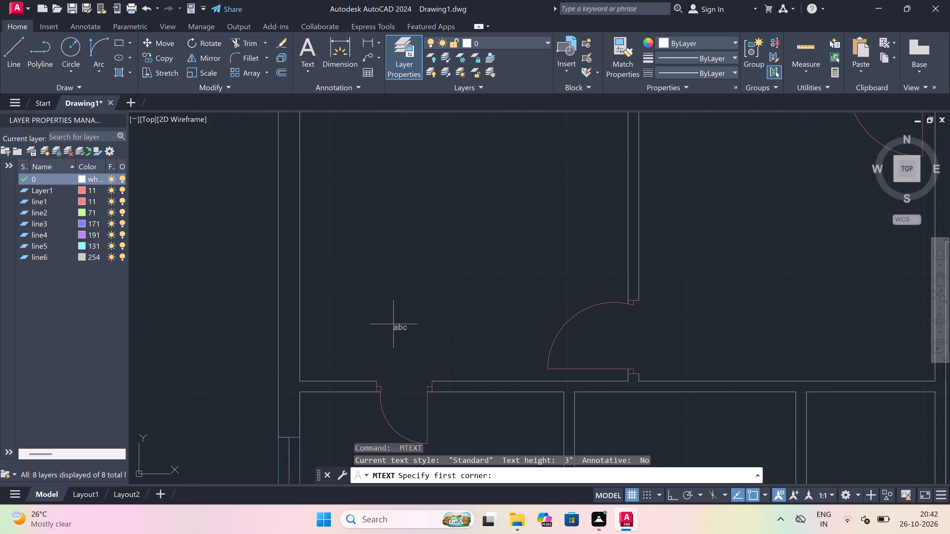
{"action": "left_click", "coordinate": [335, 349]}
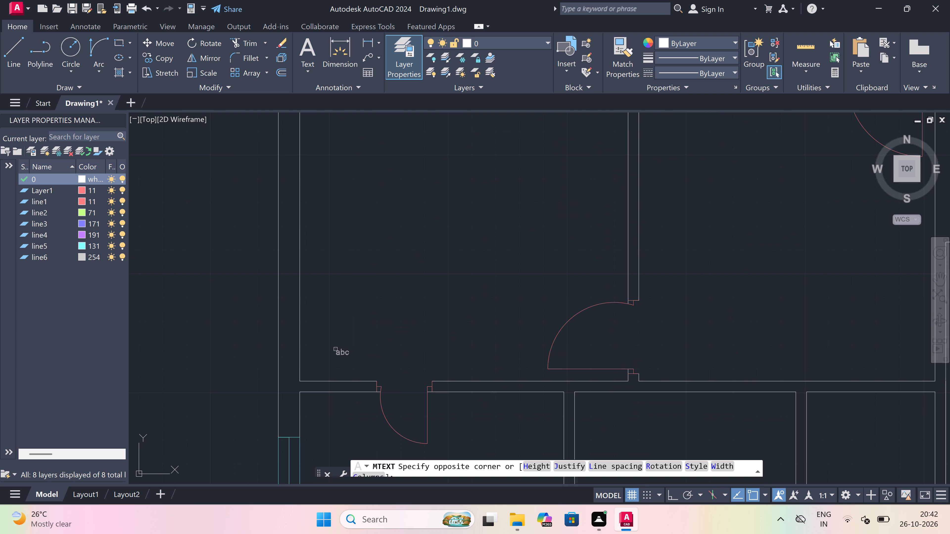
{"action": "left_click", "coordinate": [680, 362]}
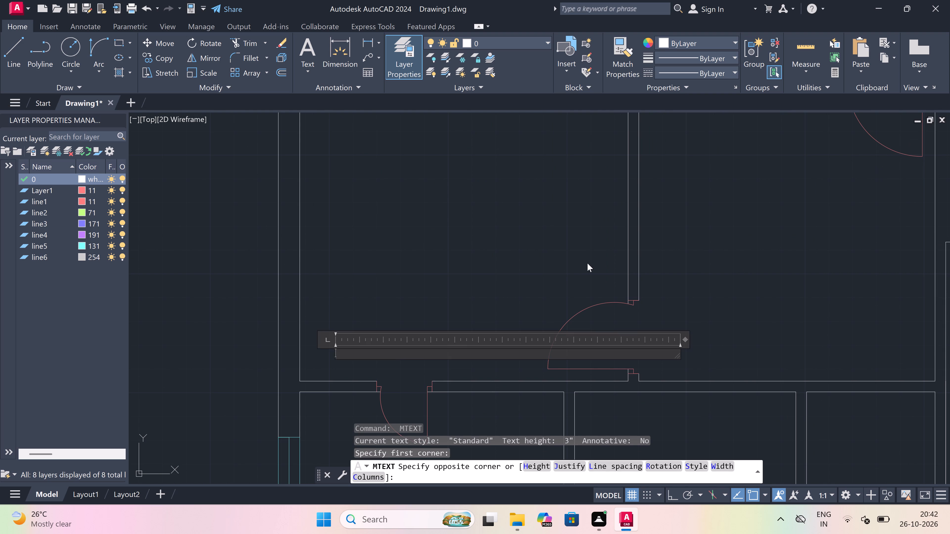
{"action": "scroll", "coordinate": [546, 302], "scroll_direction": "up", "scroll_amount": 1}
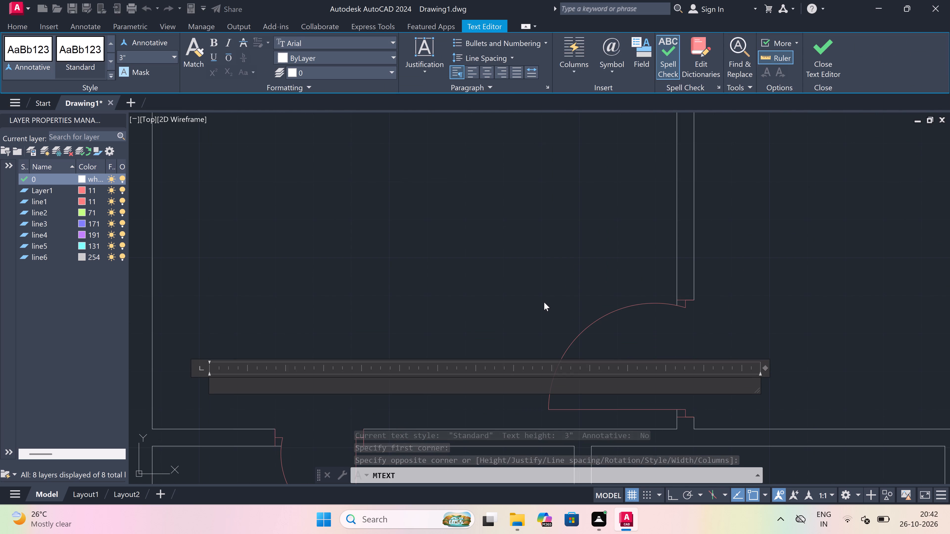
{"action": "scroll", "coordinate": [534, 292], "scroll_direction": "down", "scroll_amount": 2}
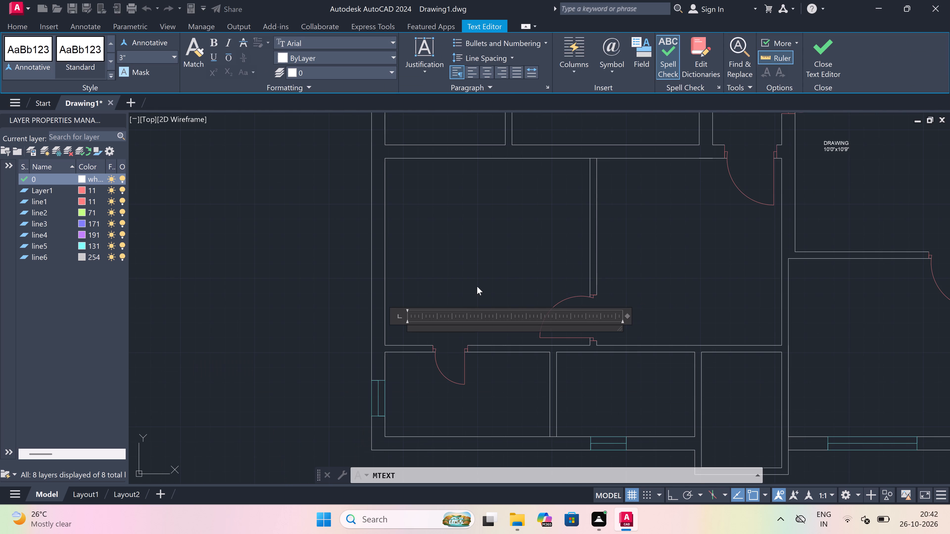
{"action": "scroll", "coordinate": [467, 300], "scroll_direction": "up", "scroll_amount": 2}
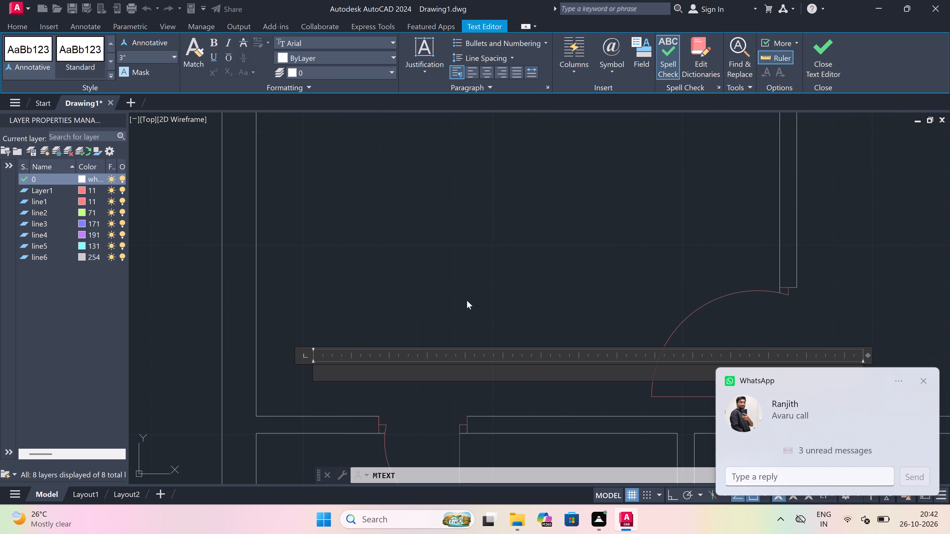
{"action": "scroll", "coordinate": [467, 299], "scroll_direction": "down", "scroll_amount": 1}
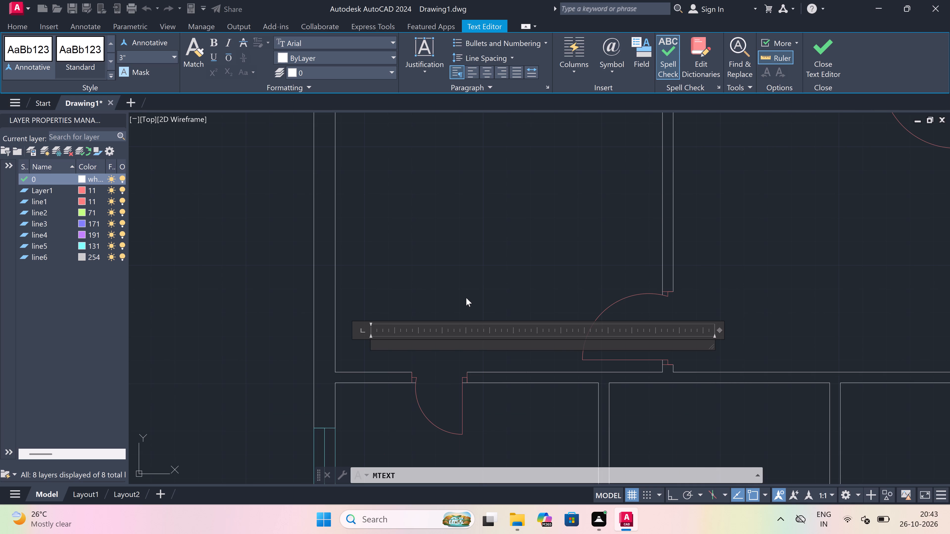
{"action": "type", "text": "BEDROOM"}
{"action": "key", "text": "Return"}
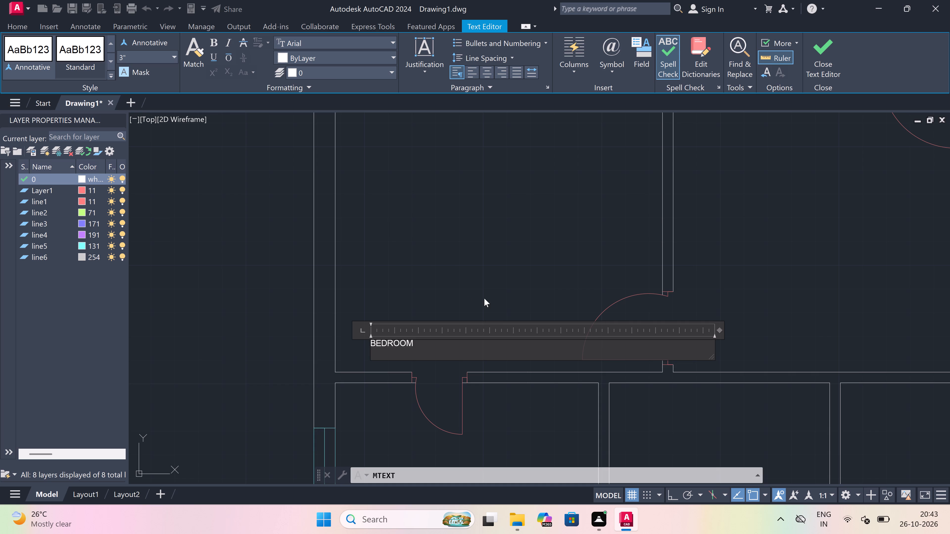
{"action": "scroll", "coordinate": [394, 365], "scroll_direction": "up", "scroll_amount": 3}
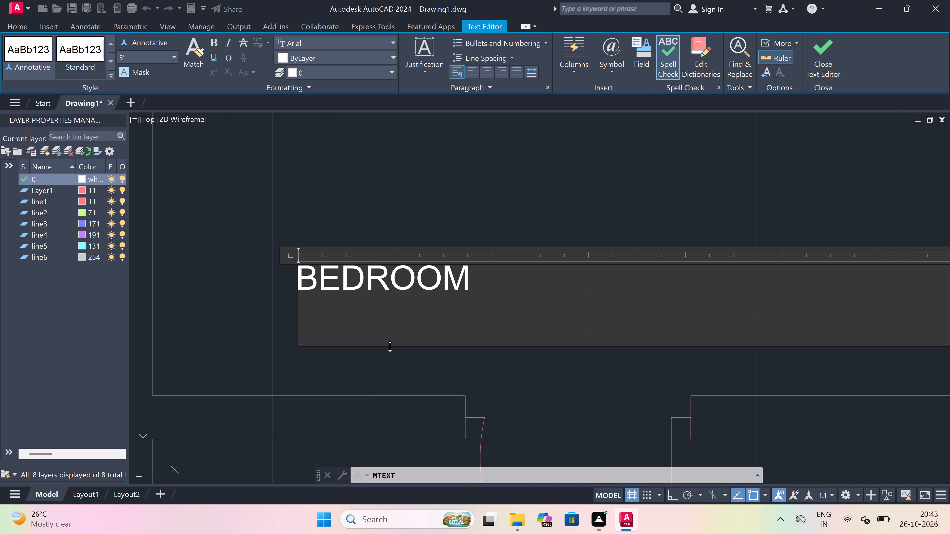
{"action": "scroll", "coordinate": [390, 344], "scroll_direction": "down", "scroll_amount": 1}
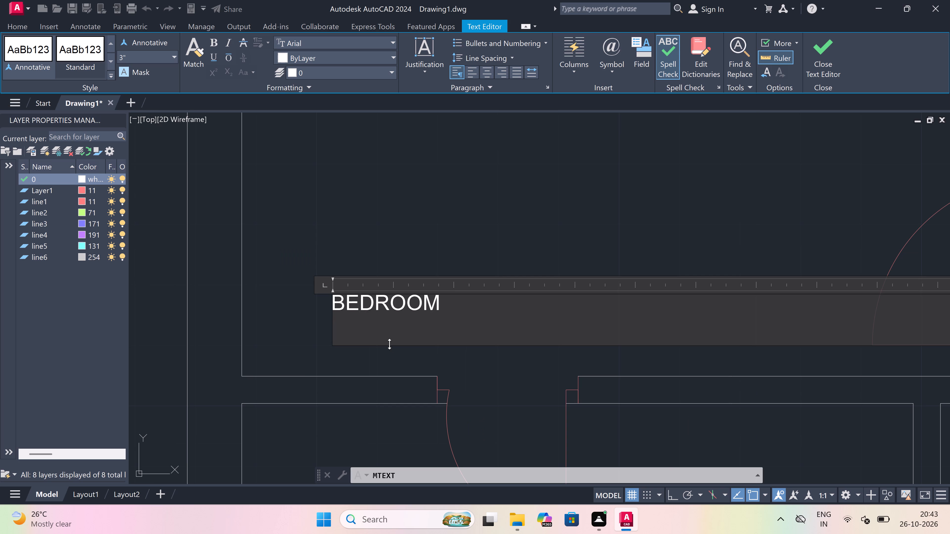
{"action": "scroll", "coordinate": [387, 345], "scroll_direction": "down", "scroll_amount": 5}
{"action": "scroll", "coordinate": [387, 345], "scroll_direction": "up", "scroll_amount": 3}
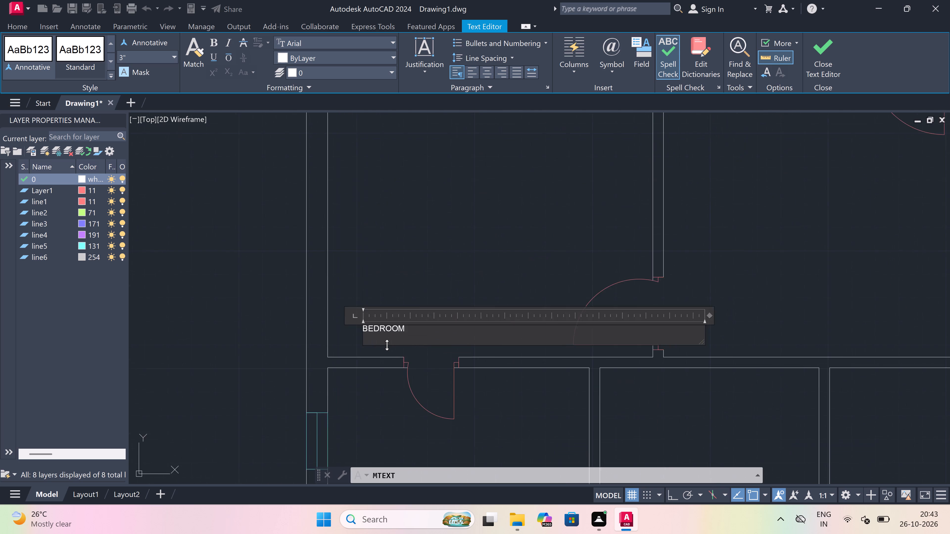
{"action": "scroll", "coordinate": [387, 345], "scroll_direction": "up", "scroll_amount": 2}
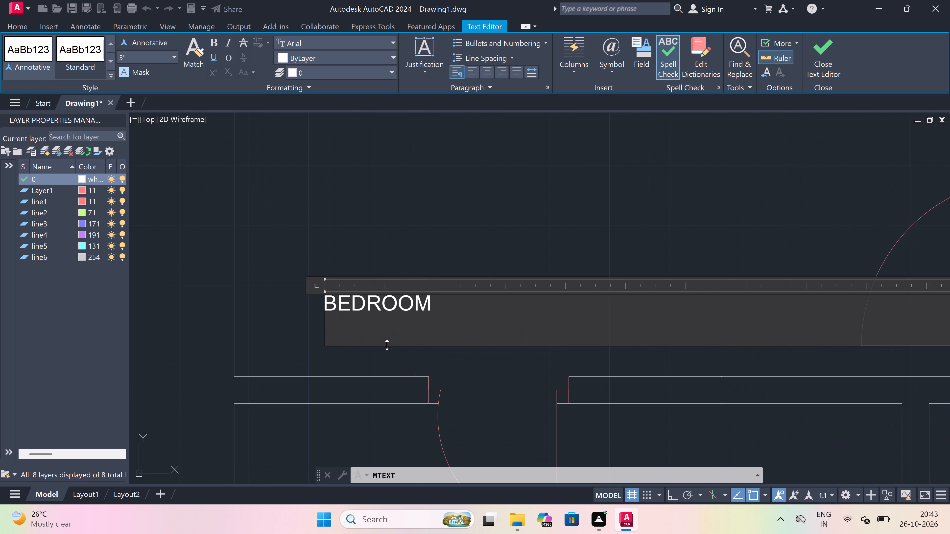
{"action": "scroll", "coordinate": [387, 345], "scroll_direction": "up", "scroll_amount": 1}
{"action": "type", "text": "11'6"}
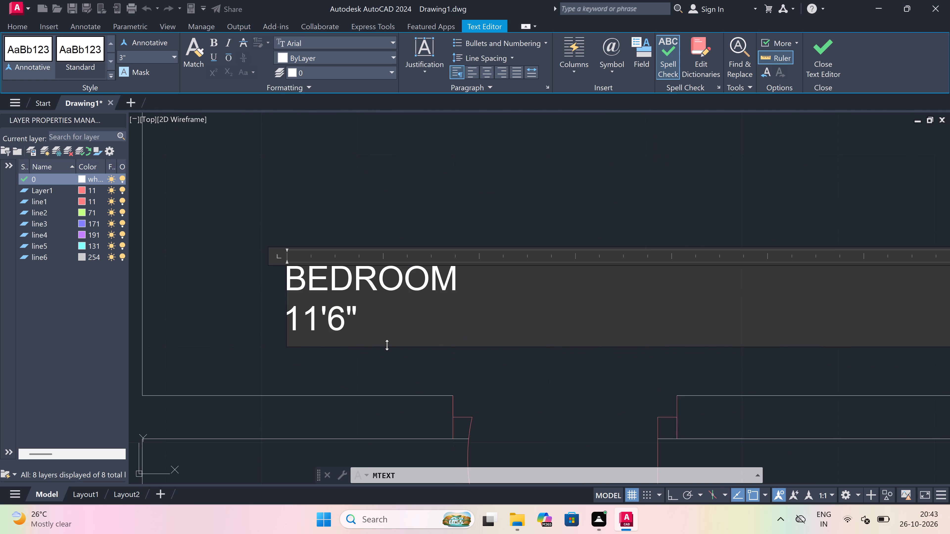
{"action": "key", "text": "x"}
{"action": "type", "text": "10'"}
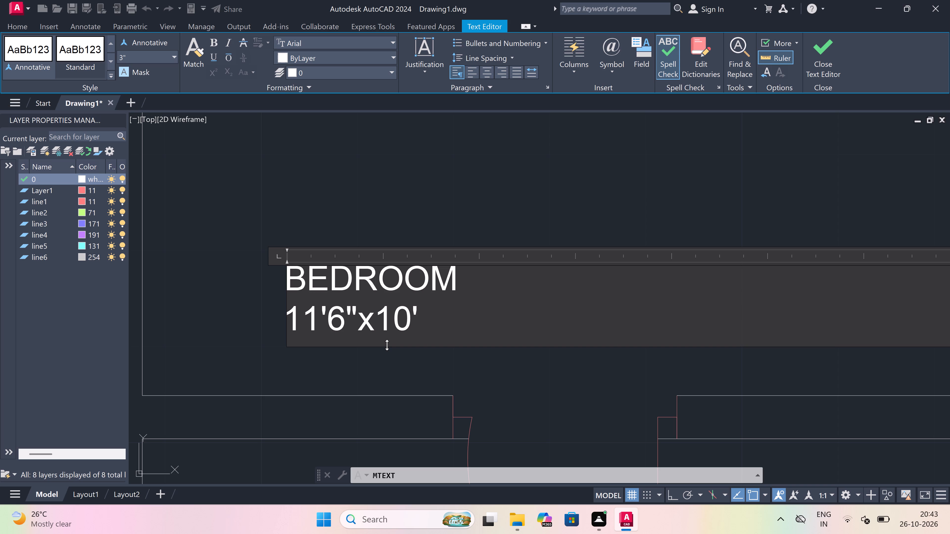
{"action": "type", "text": "6\""}
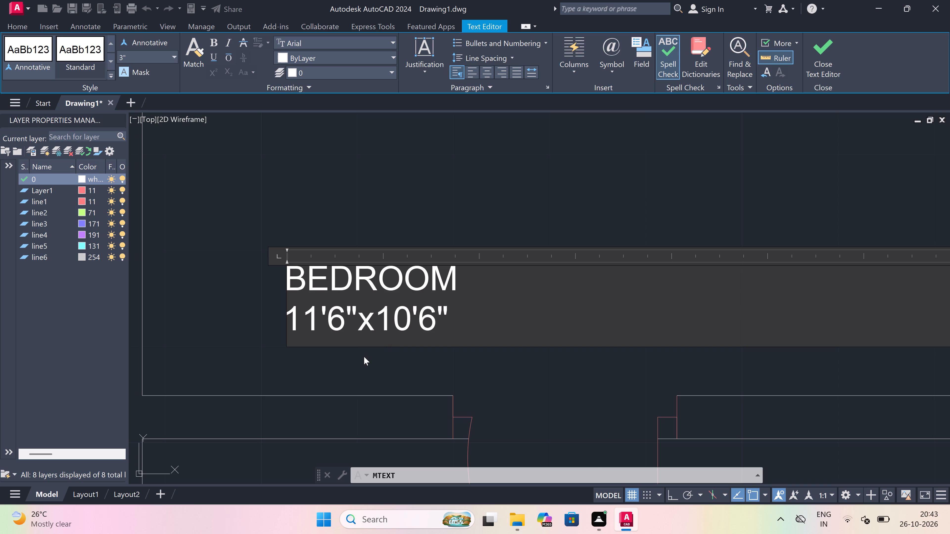
{"action": "left_click", "coordinate": [364, 356]}
Move the BEDROOM 11'6"x10'6" label across the room, closer to the door in the partition wall.
{"action": "scroll", "coordinate": [380, 294], "scroll_direction": "down", "scroll_amount": 4}
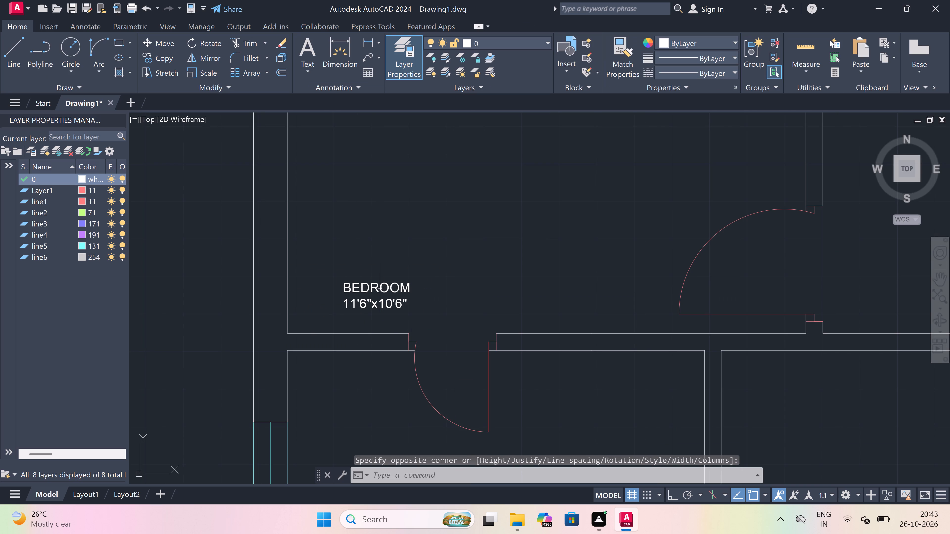
{"action": "scroll", "coordinate": [380, 287], "scroll_direction": "down", "scroll_amount": 2}
{"action": "scroll", "coordinate": [368, 259], "scroll_direction": "up", "scroll_amount": 1}
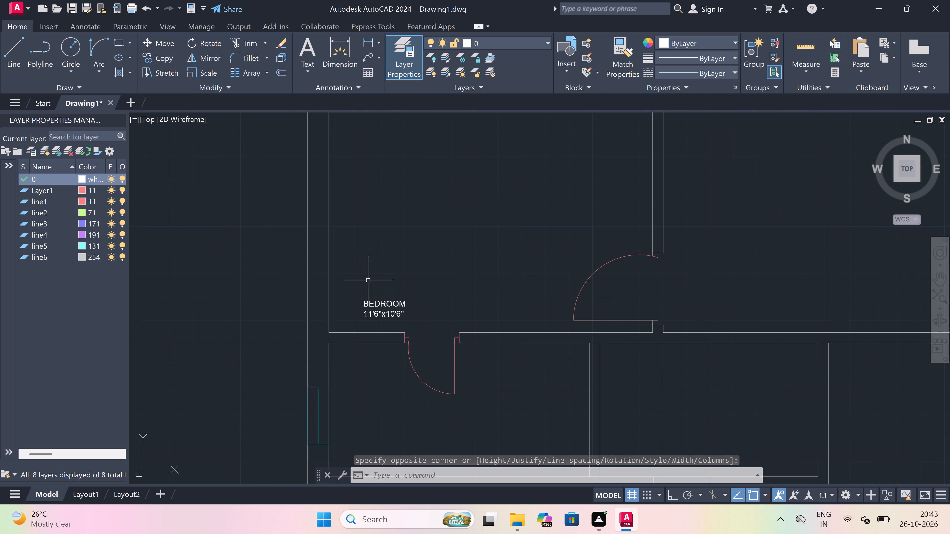
{"action": "left_click", "coordinate": [368, 301]}
{"action": "left_click_drag", "start_coordinate": [367, 301], "coordinate": [370, 299]}
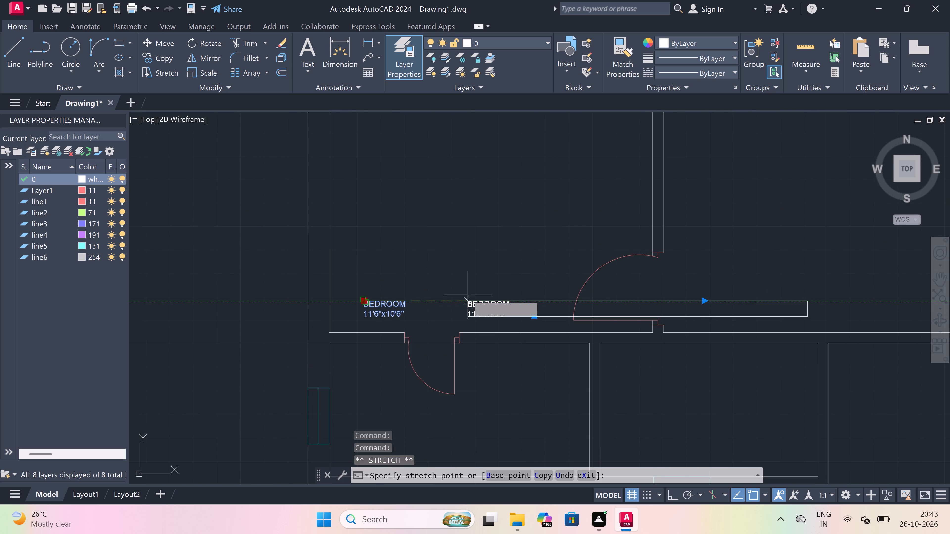
{"action": "left_click", "coordinate": [490, 299]}
{"action": "scroll", "coordinate": [451, 280], "scroll_direction": "down", "scroll_amount": 3}
{"action": "scroll", "coordinate": [441, 262], "scroll_direction": "up", "scroll_amount": 3}
{"action": "key", "text": "Escape"}
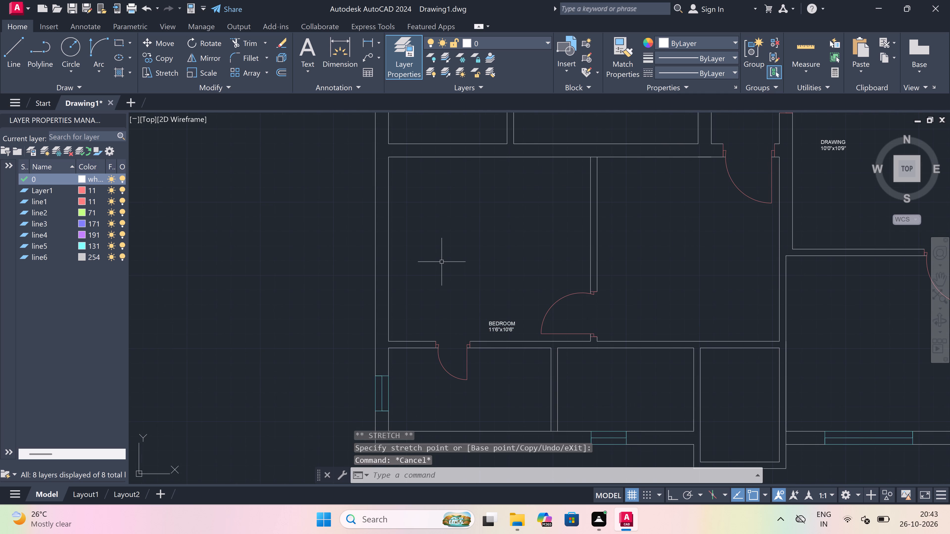
Draw a line outline projecting 1' outside the exterior wall from the bedroom's lower corner, running up and back to the inner wall face.
{"action": "type", "text": "l"}
{"action": "key", "text": "space"}
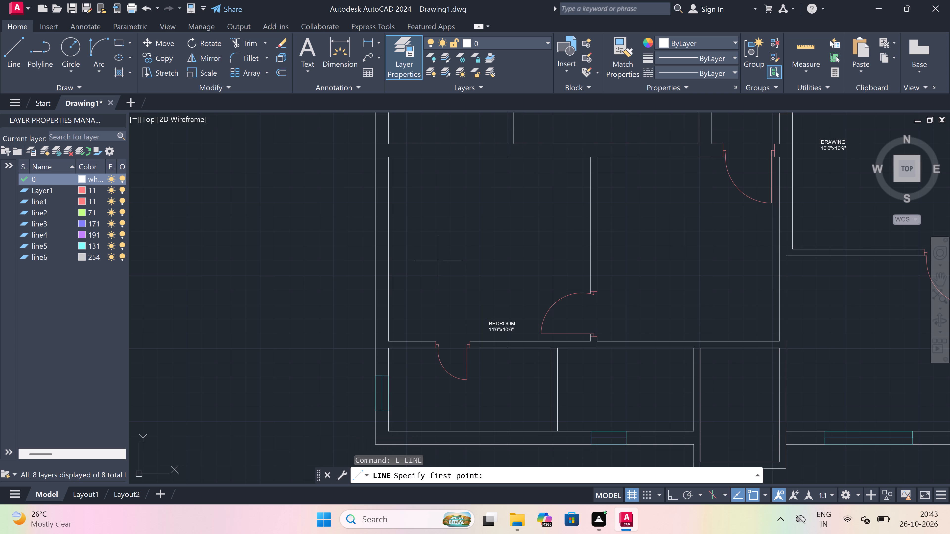
{"action": "scroll", "coordinate": [384, 286], "scroll_direction": "up", "scroll_amount": 1}
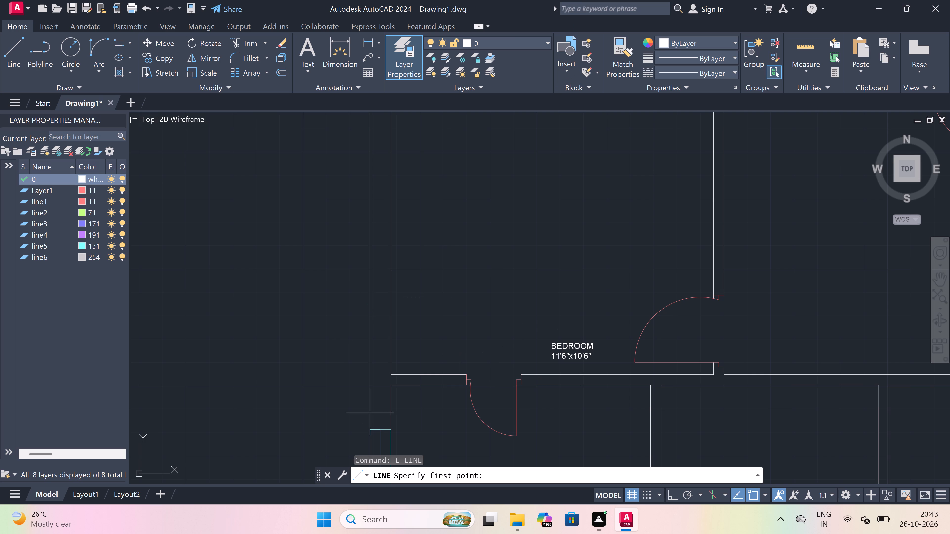
{"action": "left_click", "coordinate": [387, 384]}
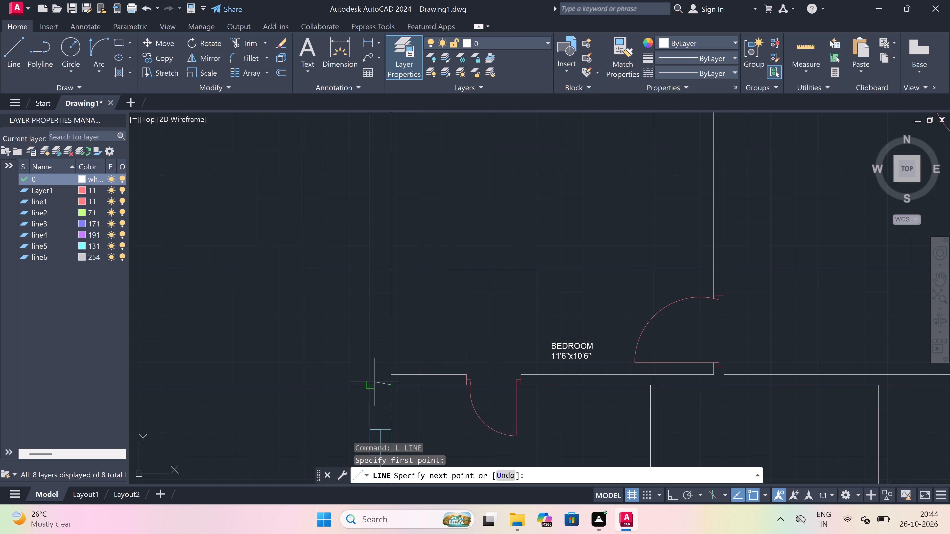
{"action": "left_click", "coordinate": [368, 385]}
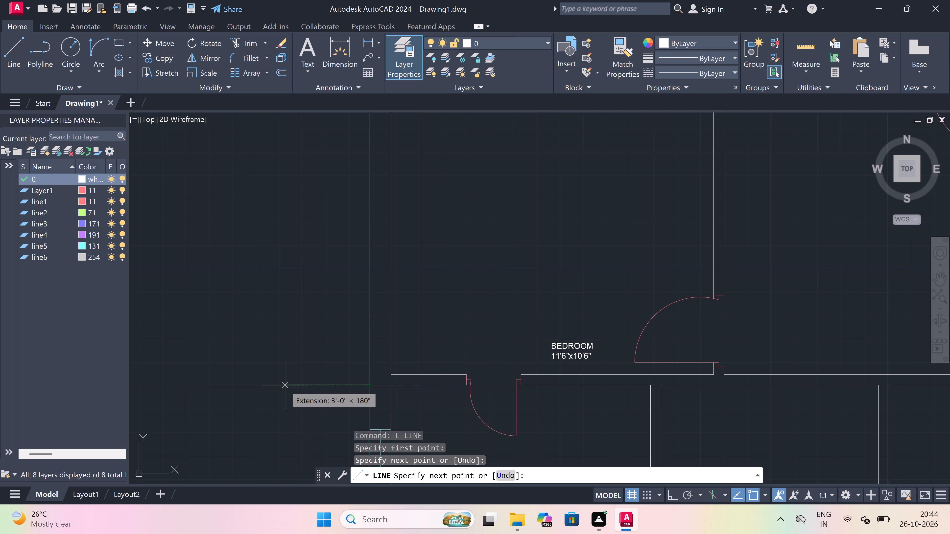
{"action": "key", "text": "1"}
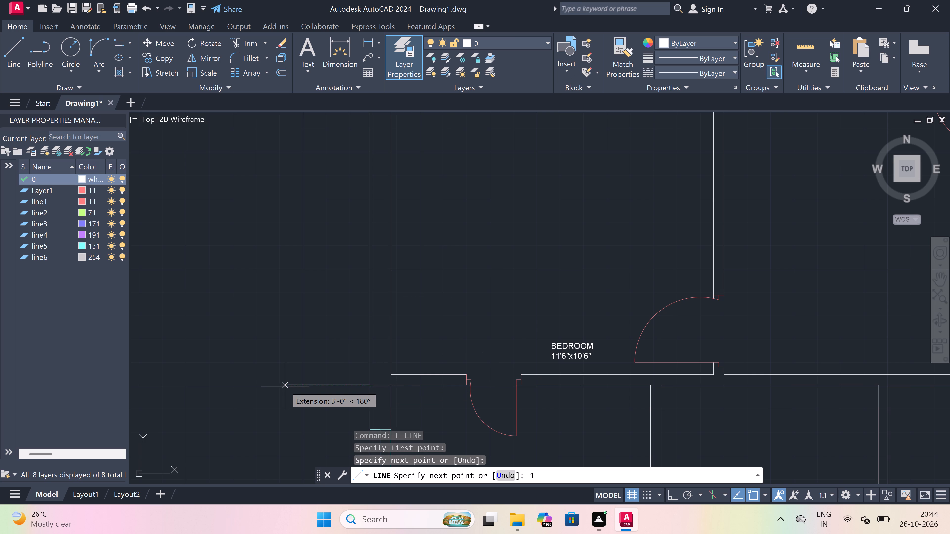
{"action": "type", "text": "'"}
{"action": "key", "text": "space"}
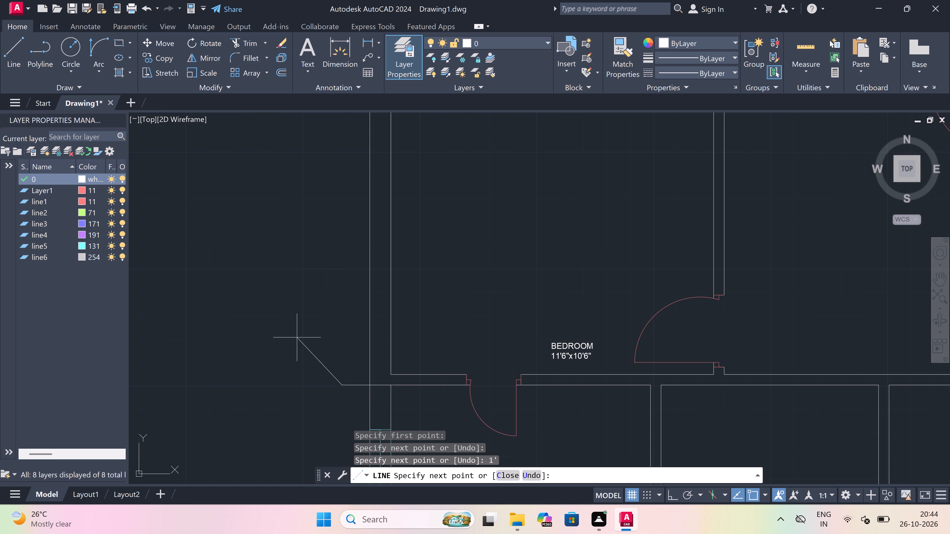
{"action": "key", "text": "F8"}
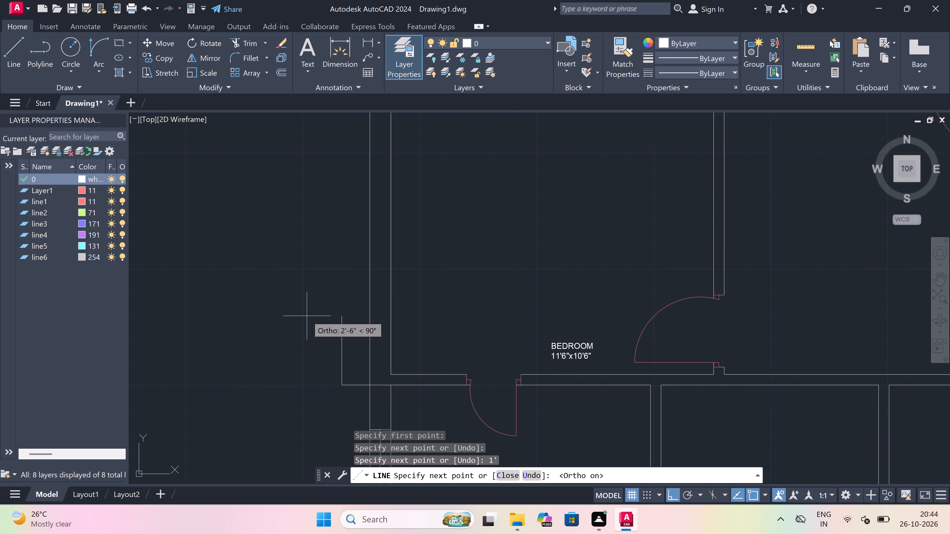
{"action": "left_click", "coordinate": [333, 256]}
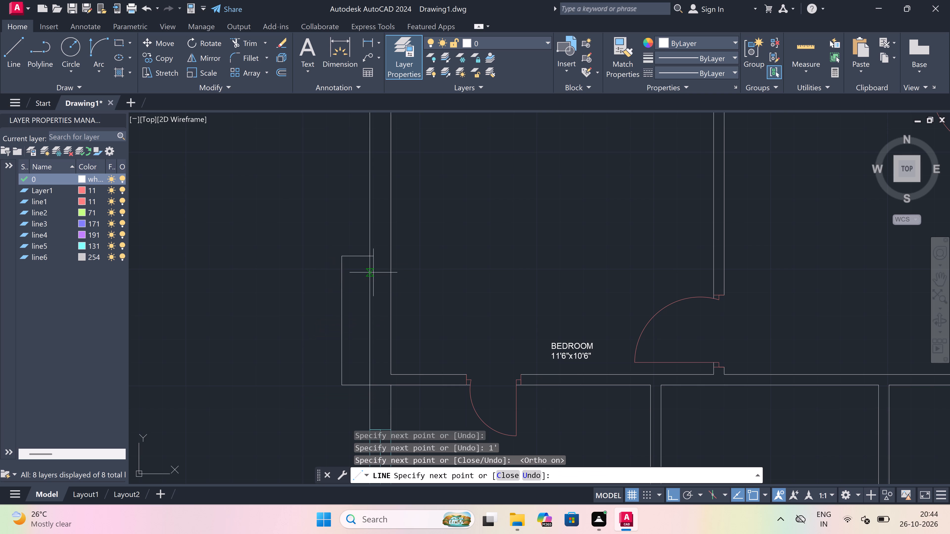
{"action": "left_click", "coordinate": [390, 256]}
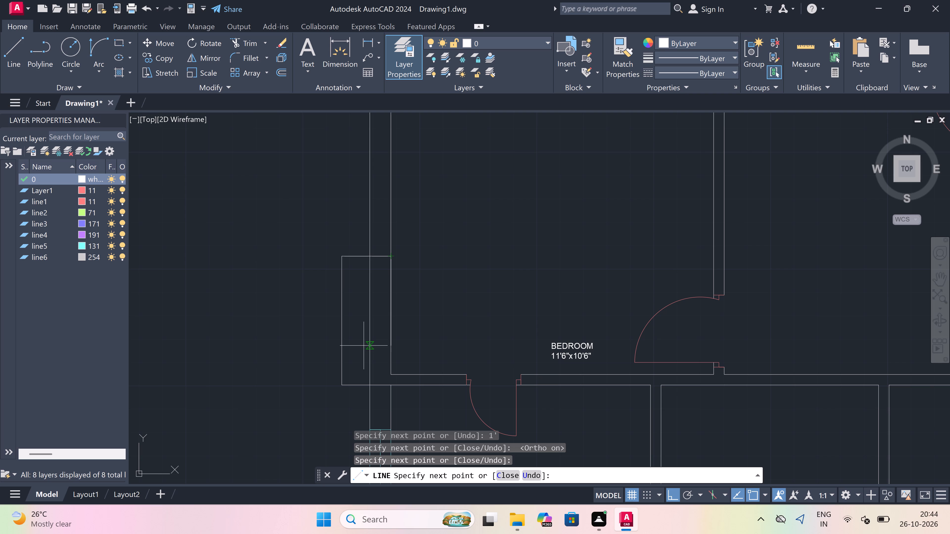
Continue the line 4.5" down the inner wall face and back across to the projection's outer edge.
{"action": "key", "text": "4"}
{"action": "type", "text": ".5"}
{"action": "type", "text": "\""}
{"action": "key", "text": "space"}
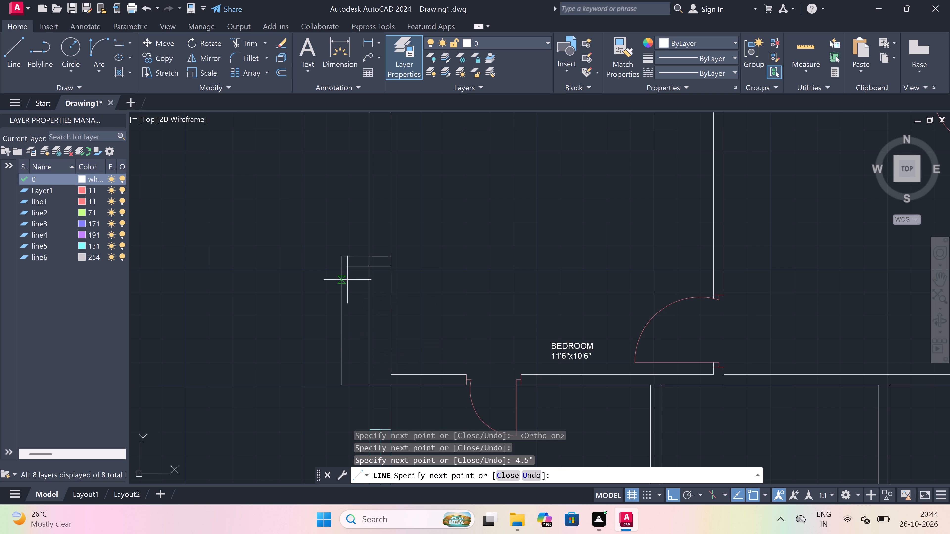
{"action": "left_click", "coordinate": [342, 266]}
{"action": "scroll", "coordinate": [329, 257], "scroll_direction": "up", "scroll_amount": 2}
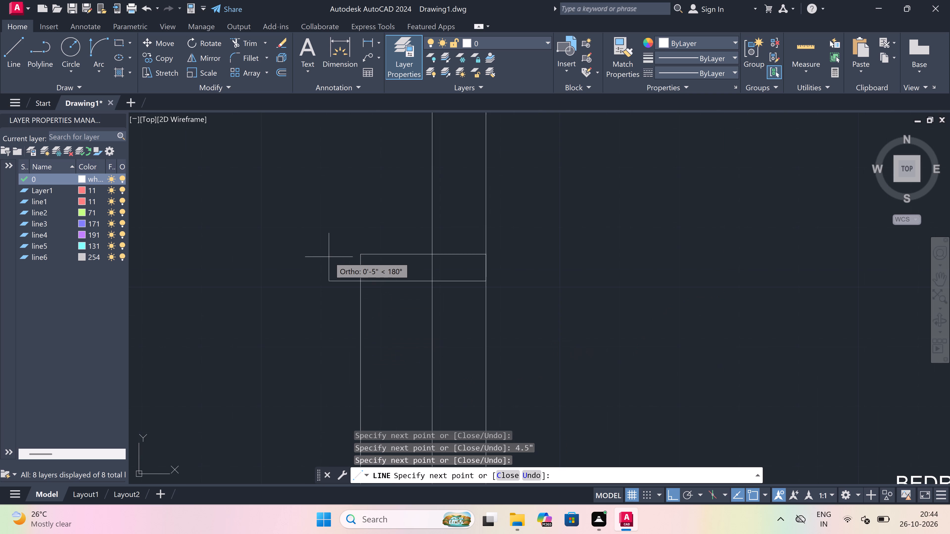
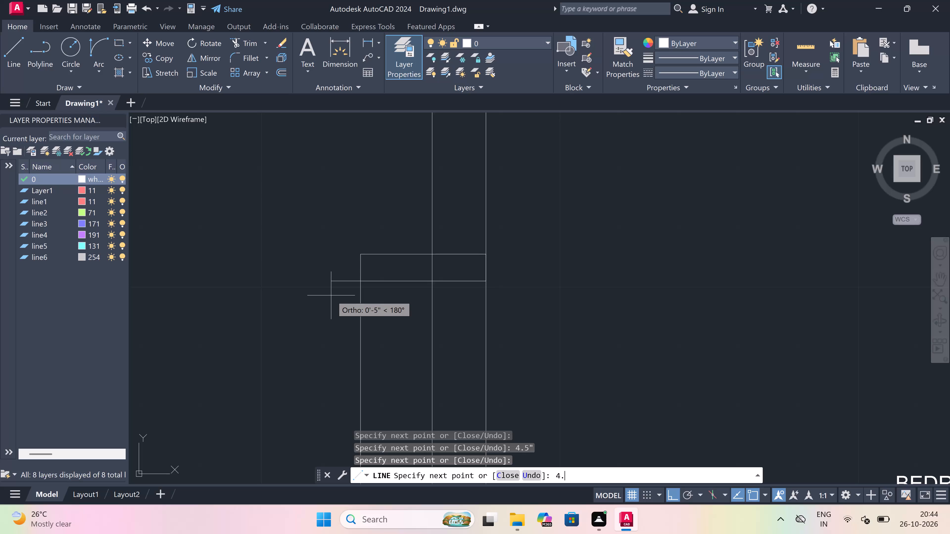
Continue the line 4.5" beyond the projection's outer edge, down level with its bottom line, and back to its lower outer corner.
{"action": "type", "text": "\""}
{"action": "key", "text": "space"}
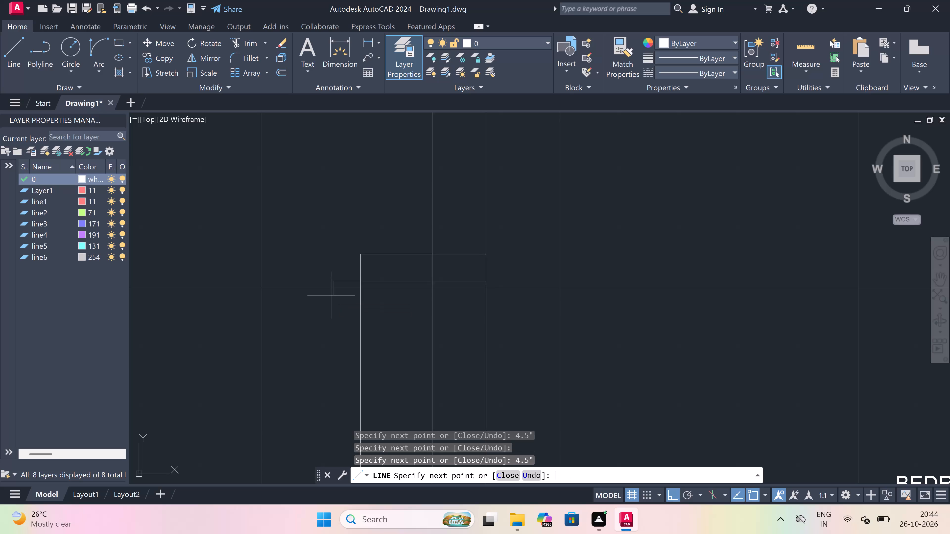
{"action": "scroll", "coordinate": [331, 294], "scroll_direction": "down", "scroll_amount": 2}
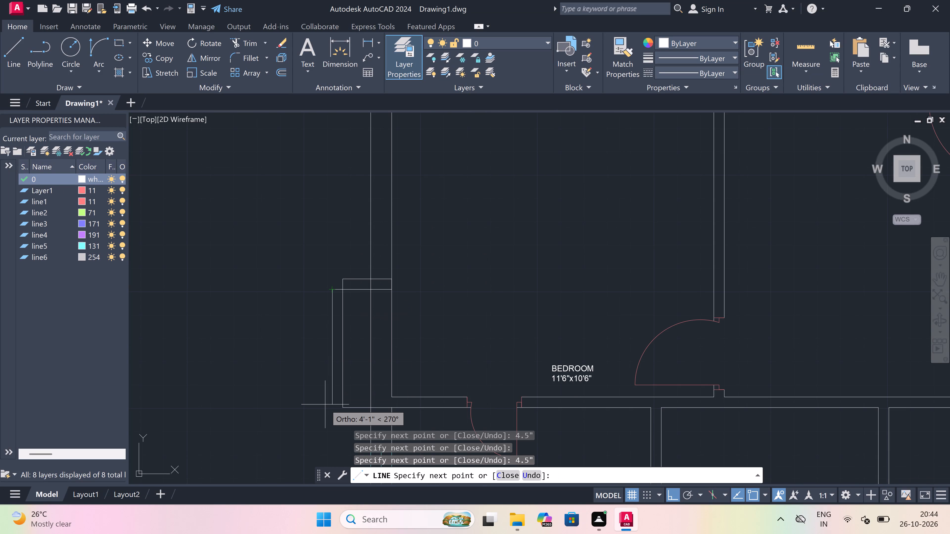
{"action": "scroll", "coordinate": [325, 404], "scroll_direction": "down", "scroll_amount": 1}
{"action": "scroll", "coordinate": [330, 417], "scroll_direction": "up", "scroll_amount": 3}
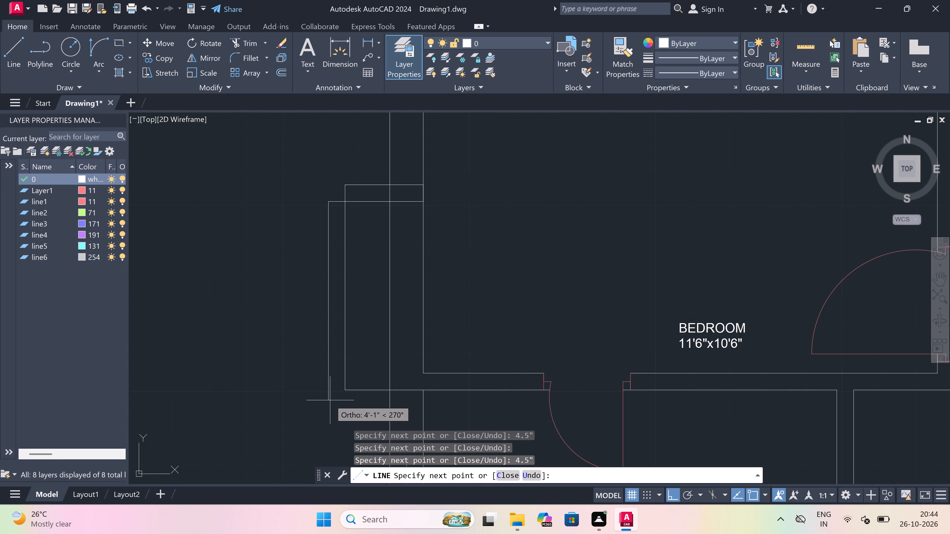
{"action": "scroll", "coordinate": [330, 400], "scroll_direction": "up", "scroll_amount": 2}
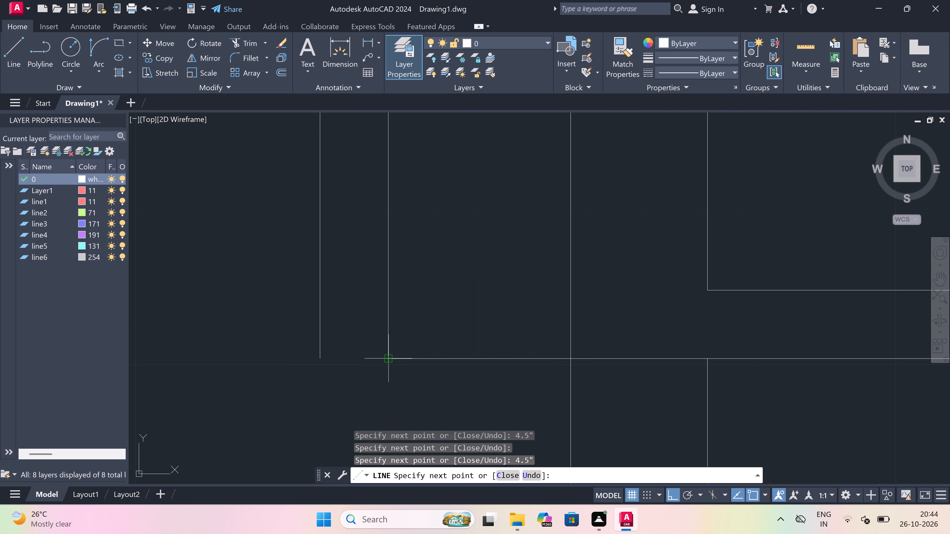
{"action": "left_click", "coordinate": [329, 359]}
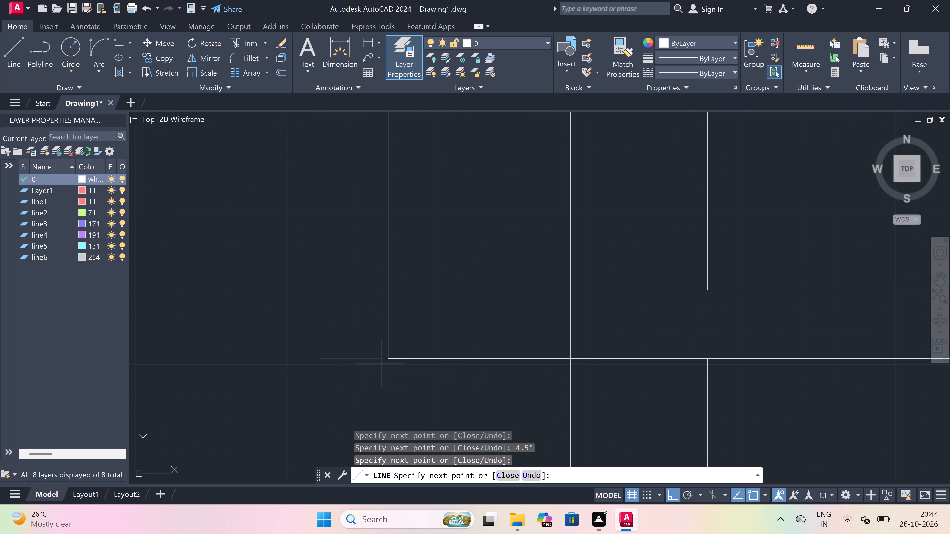
{"action": "left_click", "coordinate": [385, 361]}
{"action": "key", "text": "Escape"}
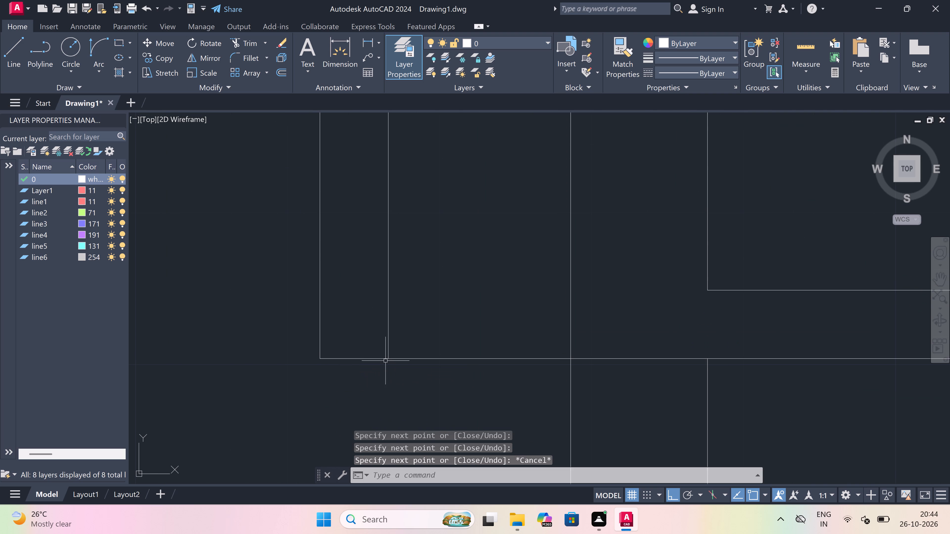
Draw a line from the projection's new lower outer corner up 4.5" and across to the bedroom's lower inner wall corner.
{"action": "key", "text": "space"}
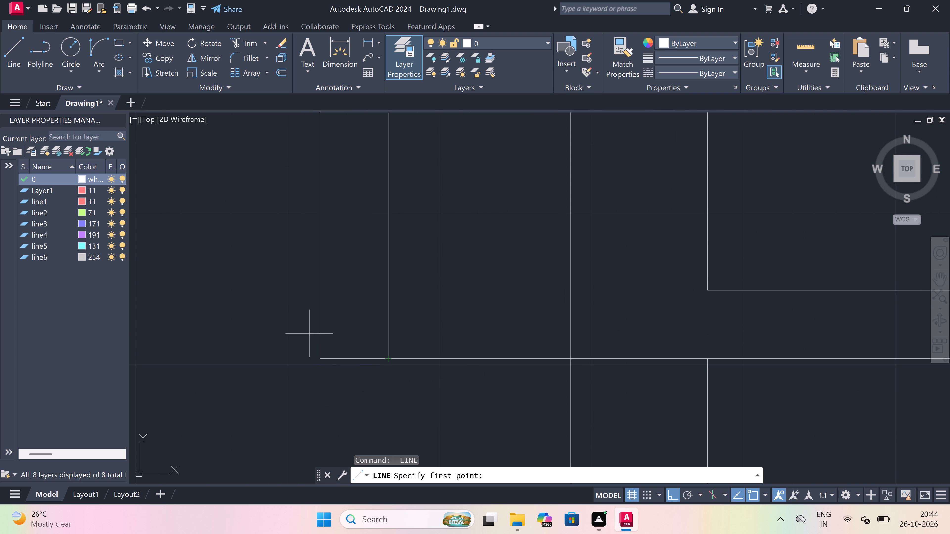
{"action": "left_click_drag", "start_coordinate": [322, 358], "coordinate": [322, 348]}
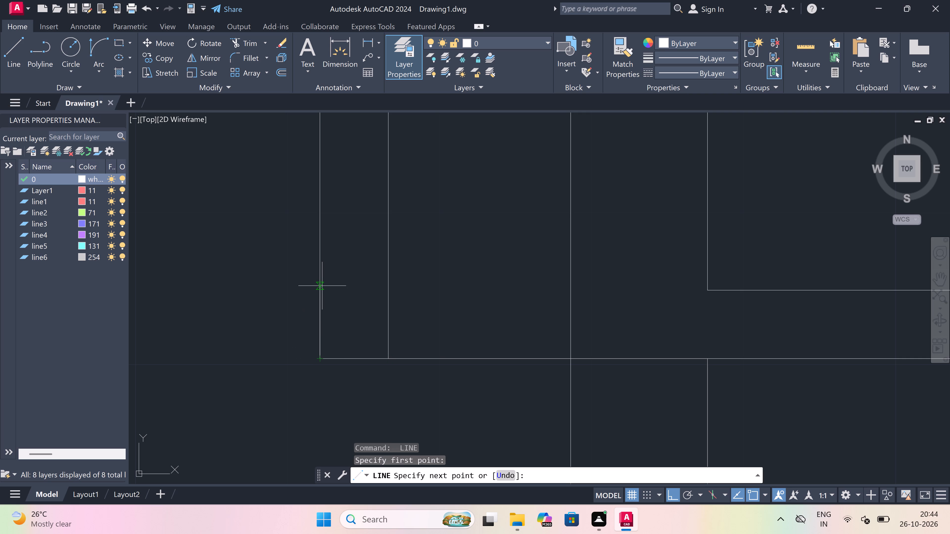
{"action": "key", "text": "4"}
{"action": "type", "text": ".5"}
{"action": "type", "text": "\""}
{"action": "key", "text": "space"}
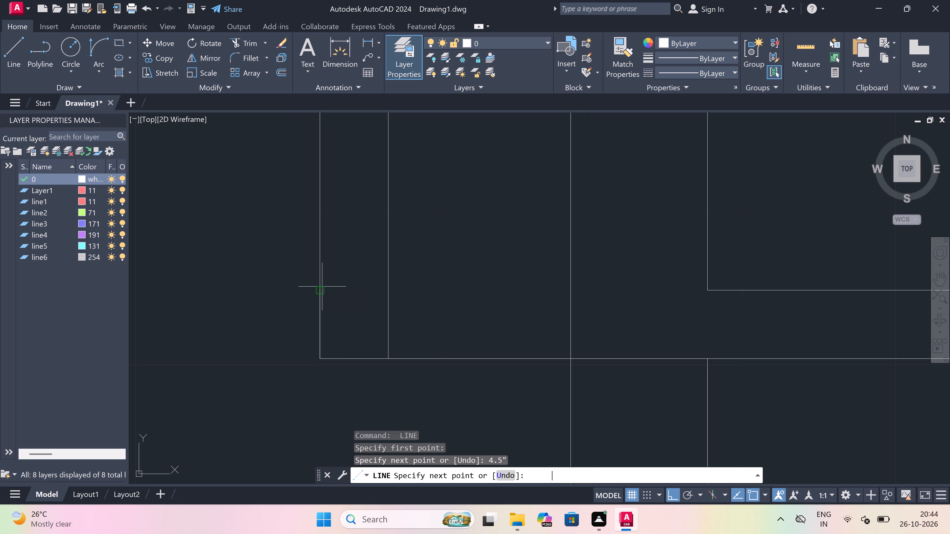
{"action": "left_click", "coordinate": [703, 287]}
{"action": "key", "text": "Escape"}
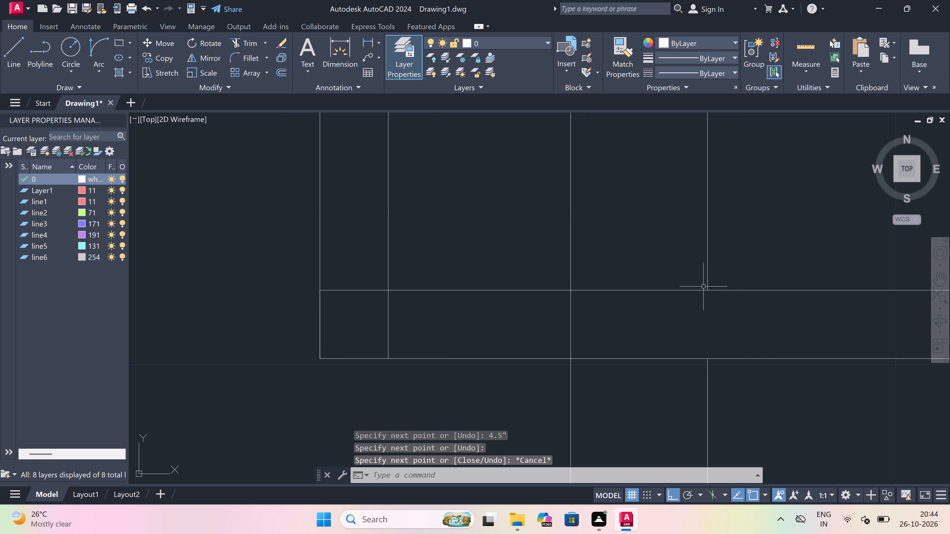
Trim the exterior wall's outer face line where it crosses the projection's upper wall and interior.
{"action": "scroll", "coordinate": [333, 321], "scroll_direction": "down", "scroll_amount": 5}
{"action": "scroll", "coordinate": [346, 284], "scroll_direction": "up", "scroll_amount": 1}
{"action": "scroll", "coordinate": [333, 246], "scroll_direction": "up", "scroll_amount": 1}
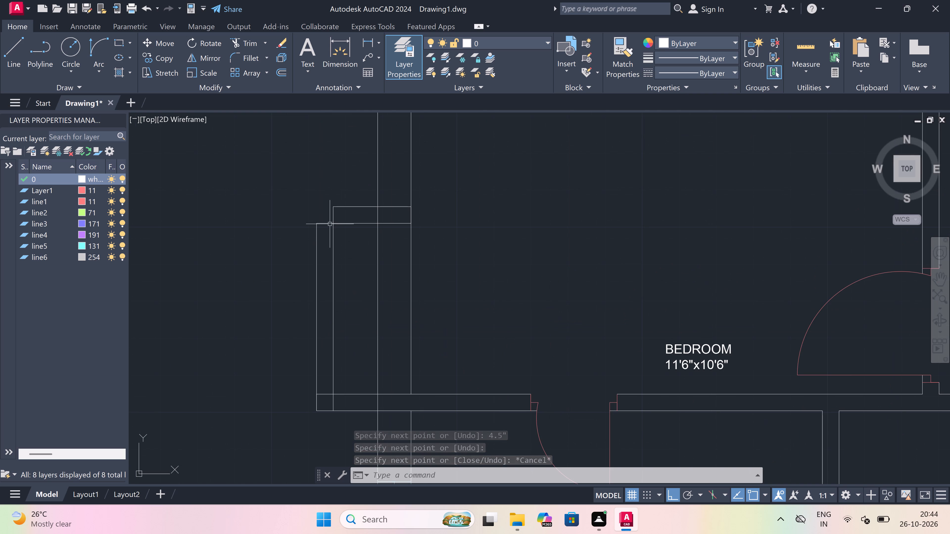
{"action": "type", "text": "tr"}
{"action": "key", "text": "space"}
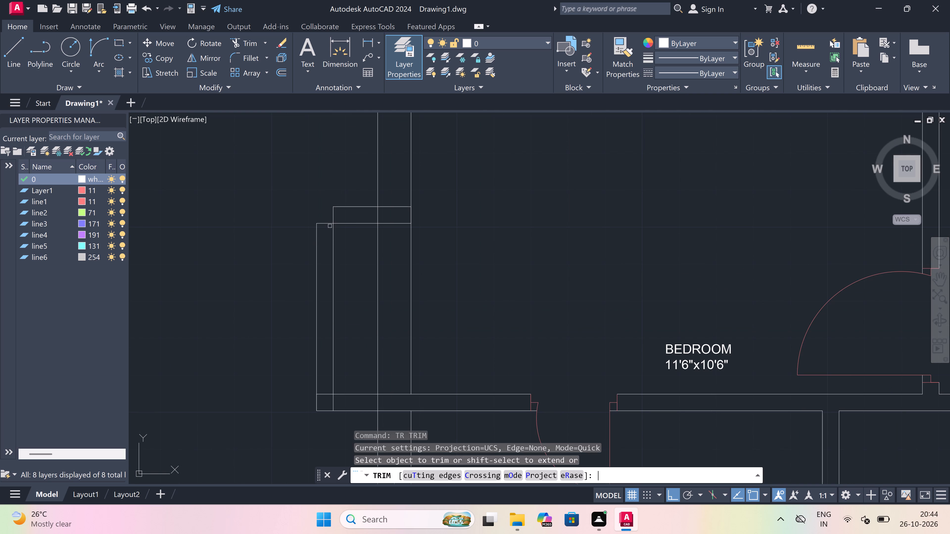
{"action": "left_click", "coordinate": [374, 212]}
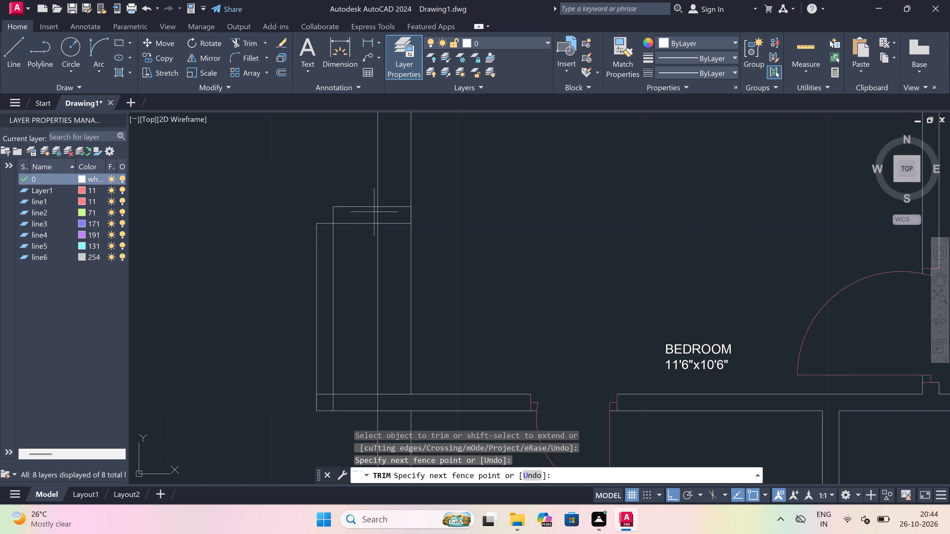
{"action": "left_click", "coordinate": [392, 211]}
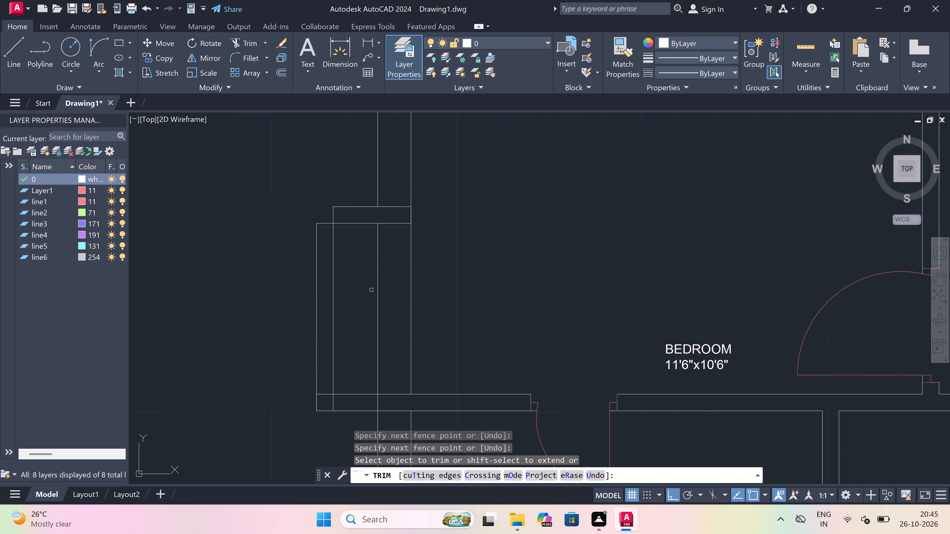
{"action": "left_click", "coordinate": [371, 290]}
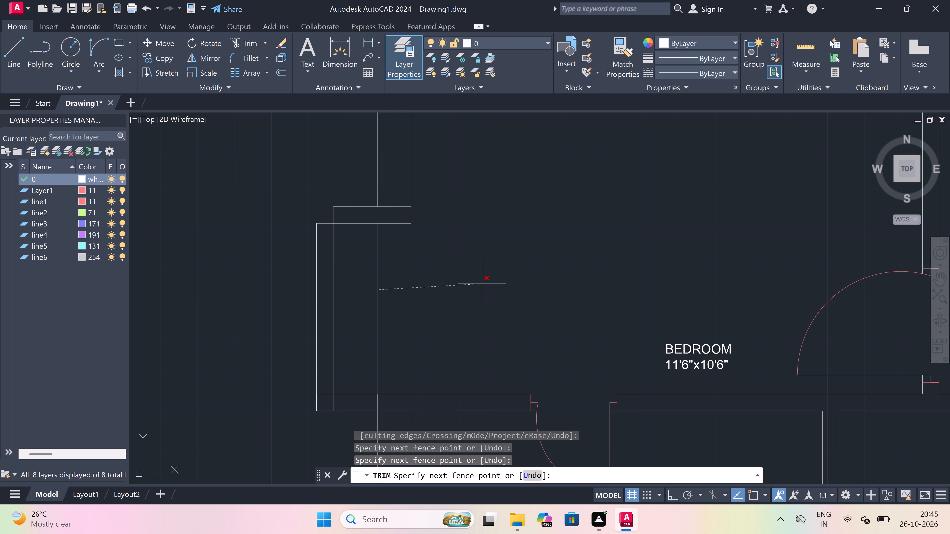
{"action": "left_click", "coordinate": [391, 285]}
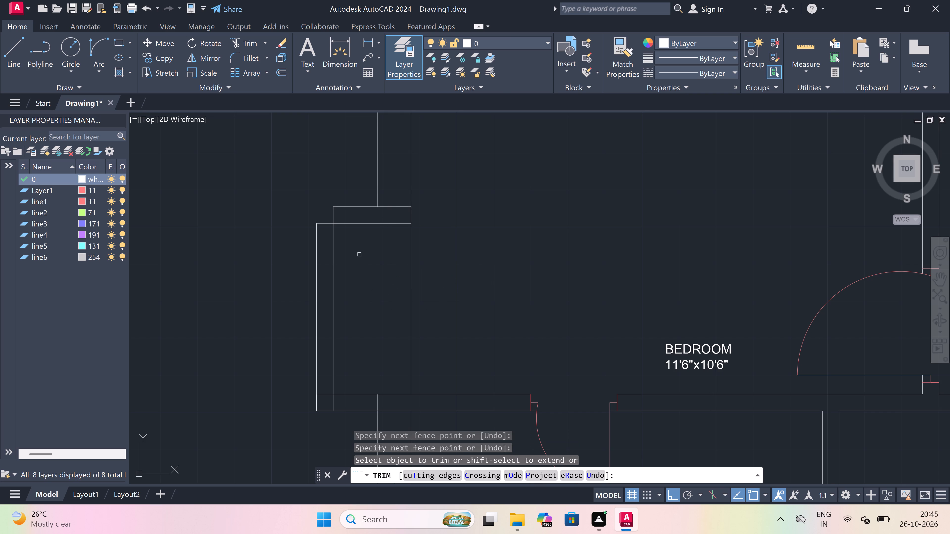
Trim the overlapping horizontal and vertical line stubs at the projection's upper outer corner.
{"action": "scroll", "coordinate": [326, 189], "scroll_direction": "up", "scroll_amount": 1}
{"action": "scroll", "coordinate": [323, 239], "scroll_direction": "up", "scroll_amount": 2}
{"action": "left_click_drag", "start_coordinate": [323, 238], "coordinate": [323, 242]}
{"action": "left_click_drag", "start_coordinate": [317, 302], "coordinate": [323, 297]}
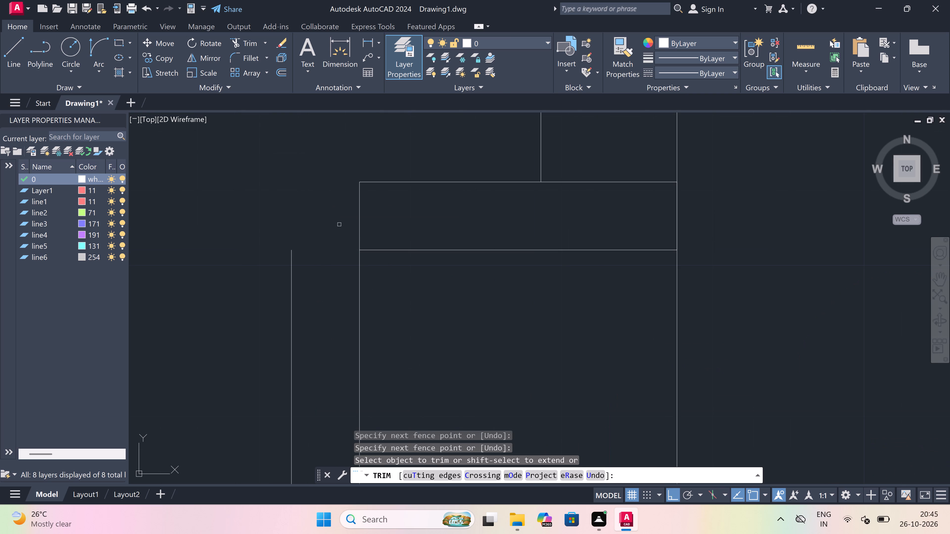
{"action": "left_click_drag", "start_coordinate": [339, 224], "coordinate": [346, 224]}
{"action": "left_click", "coordinate": [468, 214]}
Trim the line stubs at the projection's lower outer corner and the exterior face line crossing its lower wall.
{"action": "scroll", "coordinate": [328, 232], "scroll_direction": "down", "scroll_amount": 7}
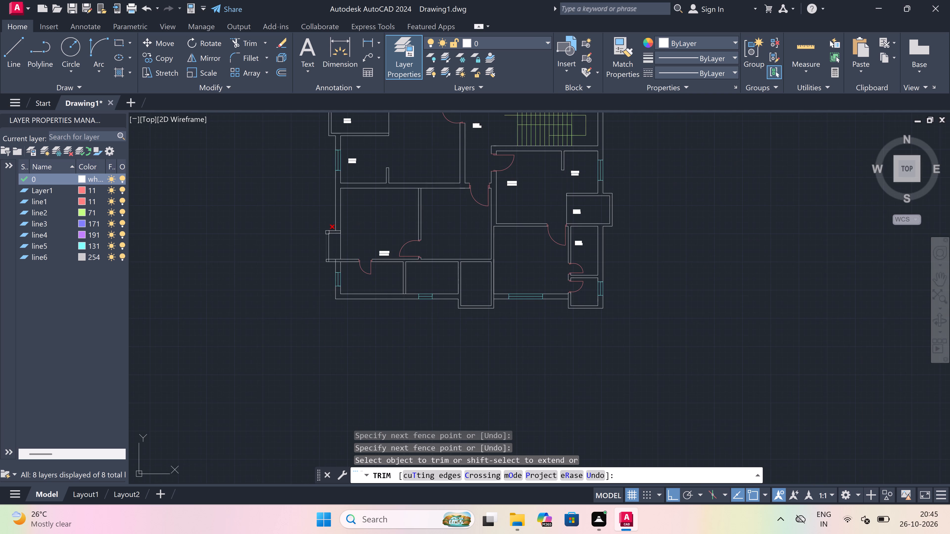
{"action": "scroll", "coordinate": [320, 273], "scroll_direction": "up", "scroll_amount": 3}
{"action": "scroll", "coordinate": [342, 223], "scroll_direction": "up", "scroll_amount": 2}
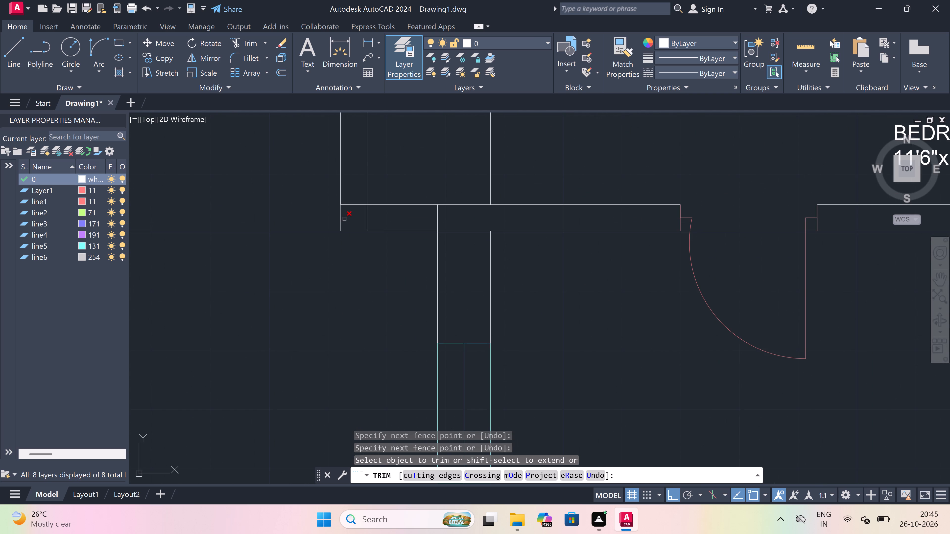
{"action": "scroll", "coordinate": [352, 208], "scroll_direction": "up", "scroll_amount": 2}
{"action": "left_click", "coordinate": [354, 188]}
{"action": "left_click", "coordinate": [352, 241]}
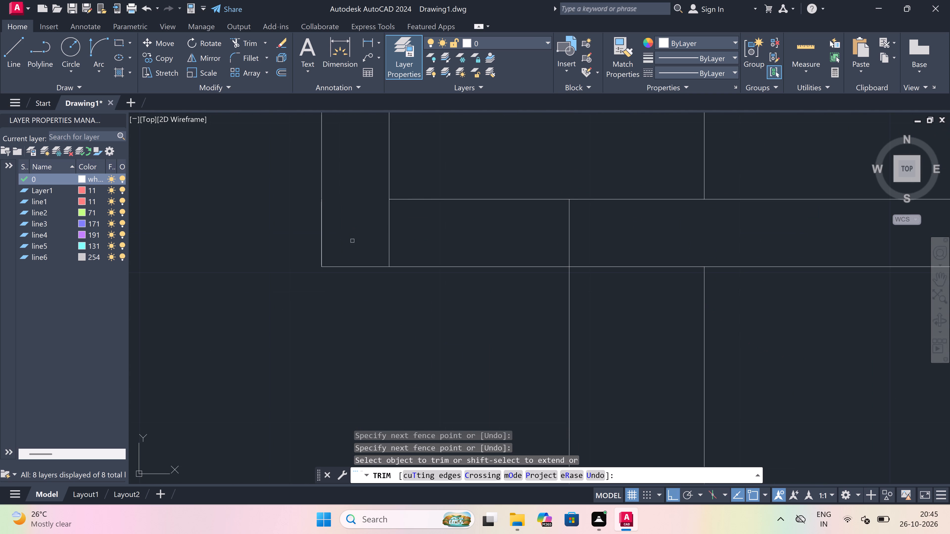
{"action": "left_click_drag", "start_coordinate": [352, 233], "coordinate": [354, 233]}
{"action": "left_click", "coordinate": [617, 240]}
{"action": "scroll", "coordinate": [434, 292], "scroll_direction": "down", "scroll_amount": 6}
{"action": "scroll", "coordinate": [433, 251], "scroll_direction": "up", "scroll_amount": 1}
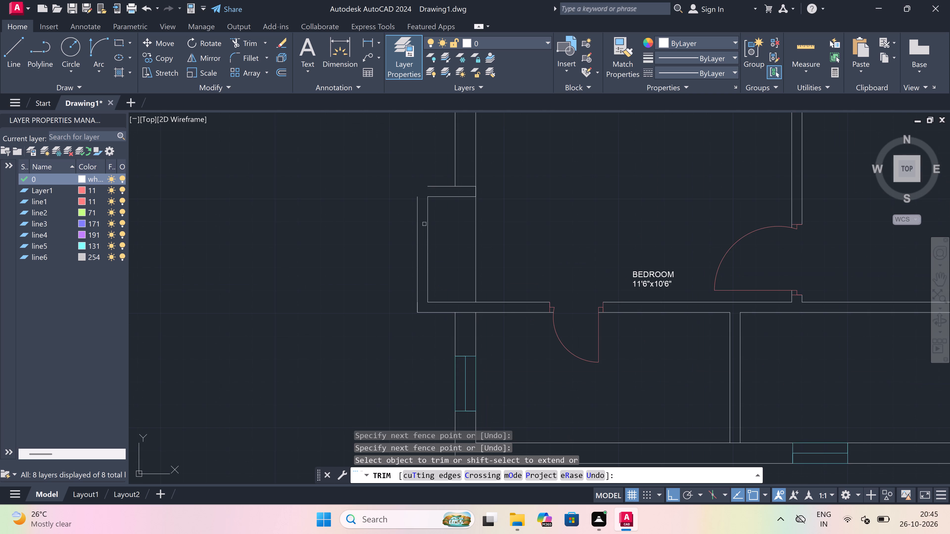
{"action": "scroll", "coordinate": [424, 203], "scroll_direction": "up", "scroll_amount": 2}
{"action": "scroll", "coordinate": [424, 194], "scroll_direction": "down", "scroll_amount": 2}
{"action": "scroll", "coordinate": [425, 178], "scroll_direction": "up", "scroll_amount": 3}
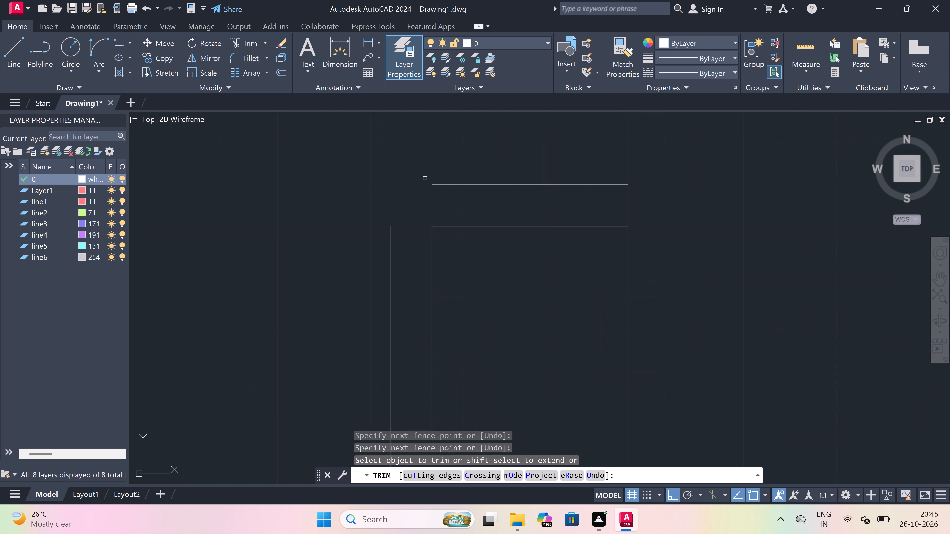
{"action": "key", "text": "Escape"}
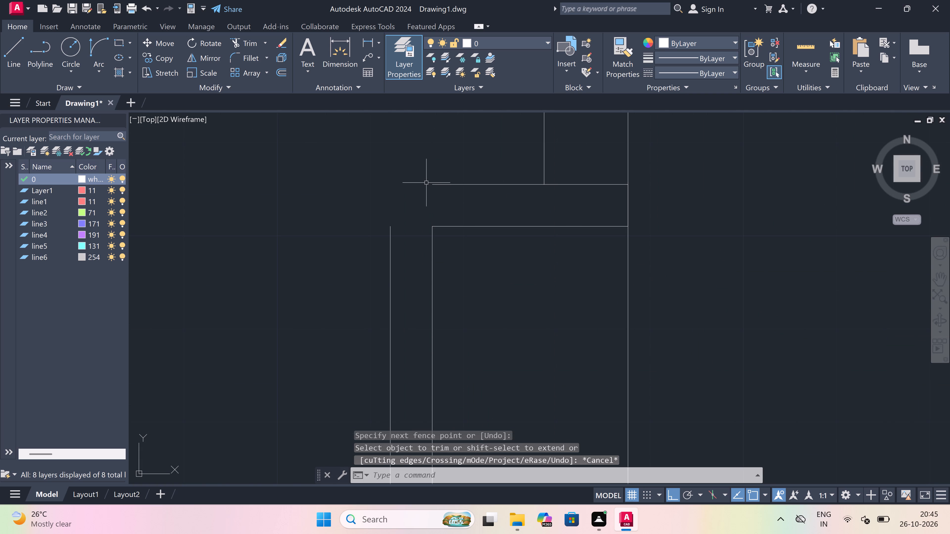
Fillet the projection's outermost top and side lines so they meet in a square corner.
{"action": "type", "text": "f"}
{"action": "key", "text": "space"}
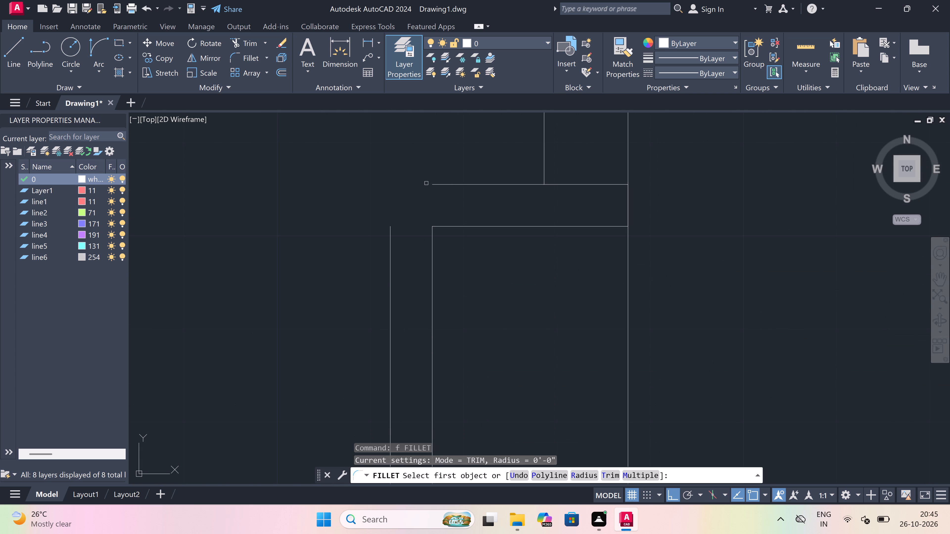
{"action": "left_click", "coordinate": [444, 184]}
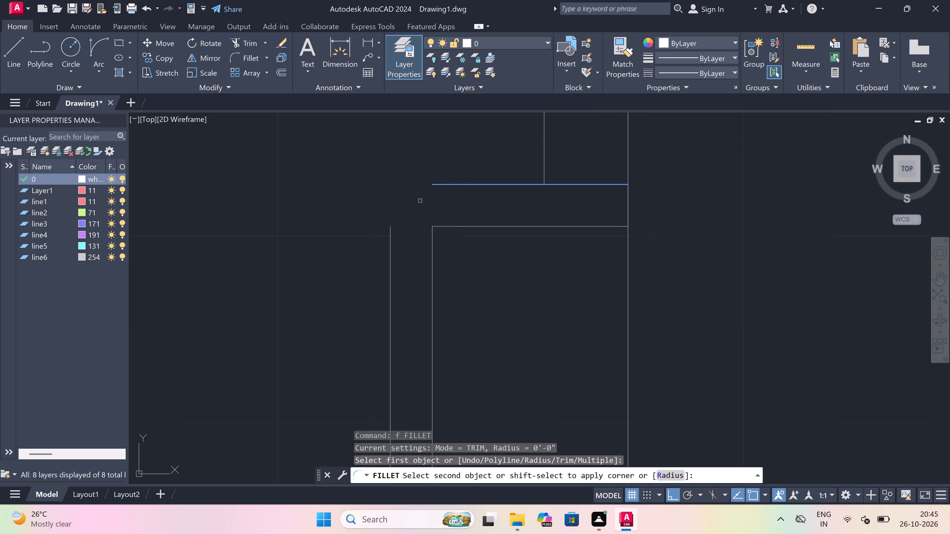
{"action": "left_click", "coordinate": [391, 236]}
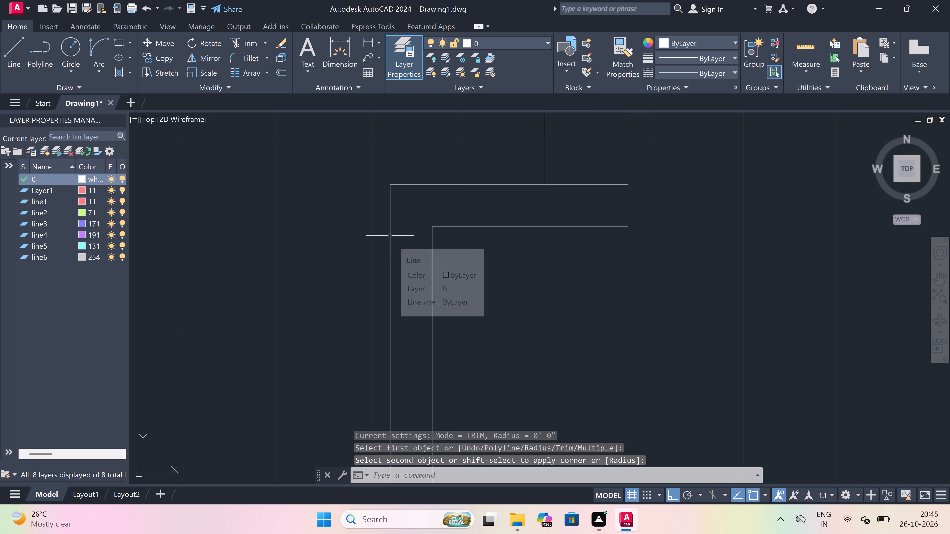
{"action": "key", "text": "Escape"}
Place multiline text inside the projection on the bedroom's exterior wall, with BALCONY as its first line.
{"action": "scroll", "coordinate": [341, 234], "scroll_direction": "down", "scroll_amount": 4}
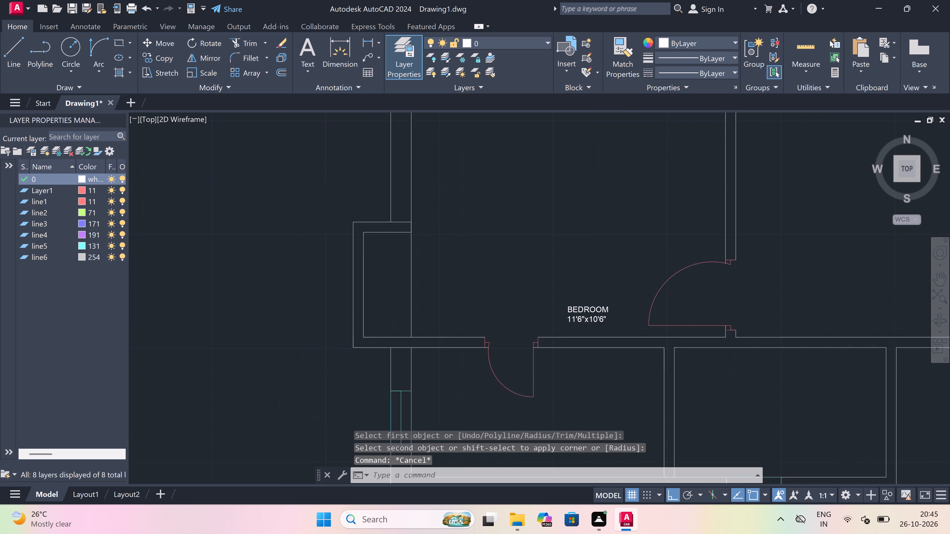
{"action": "scroll", "coordinate": [341, 234], "scroll_direction": "down", "scroll_amount": 5}
{"action": "scroll", "coordinate": [346, 220], "scroll_direction": "up", "scroll_amount": 2}
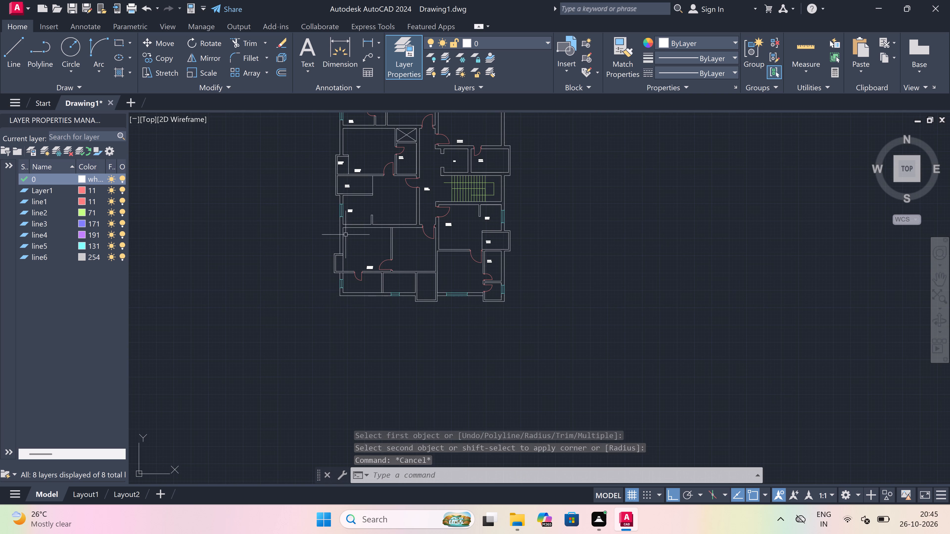
{"action": "scroll", "coordinate": [344, 252], "scroll_direction": "up", "scroll_amount": 2}
{"action": "scroll", "coordinate": [322, 278], "scroll_direction": "up", "scroll_amount": 1}
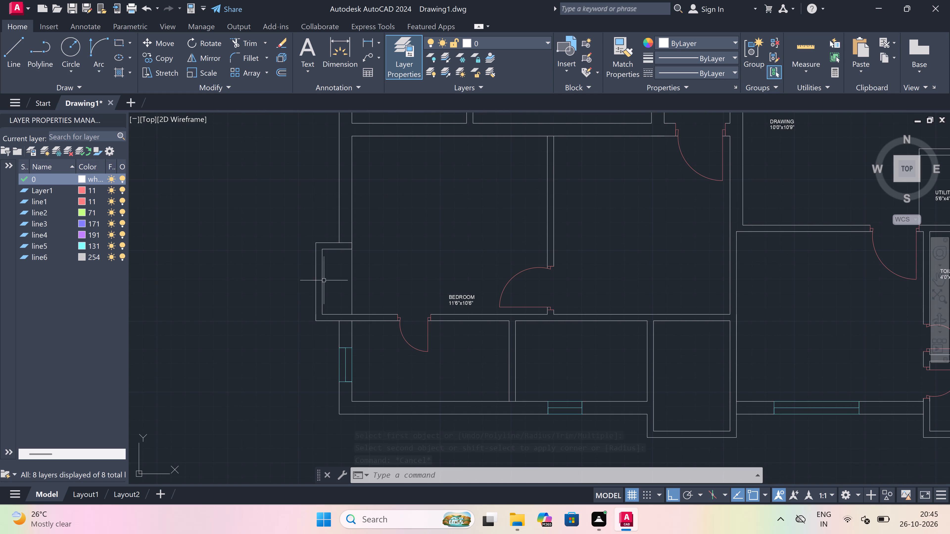
{"action": "scroll", "coordinate": [326, 281], "scroll_direction": "up", "scroll_amount": 2}
{"action": "type", "text": "mt"}
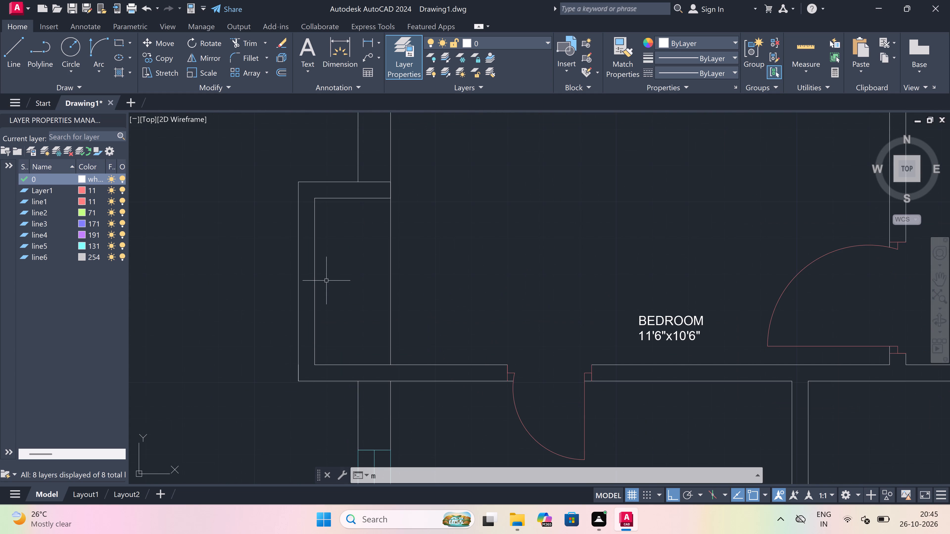
{"action": "key", "text": "space"}
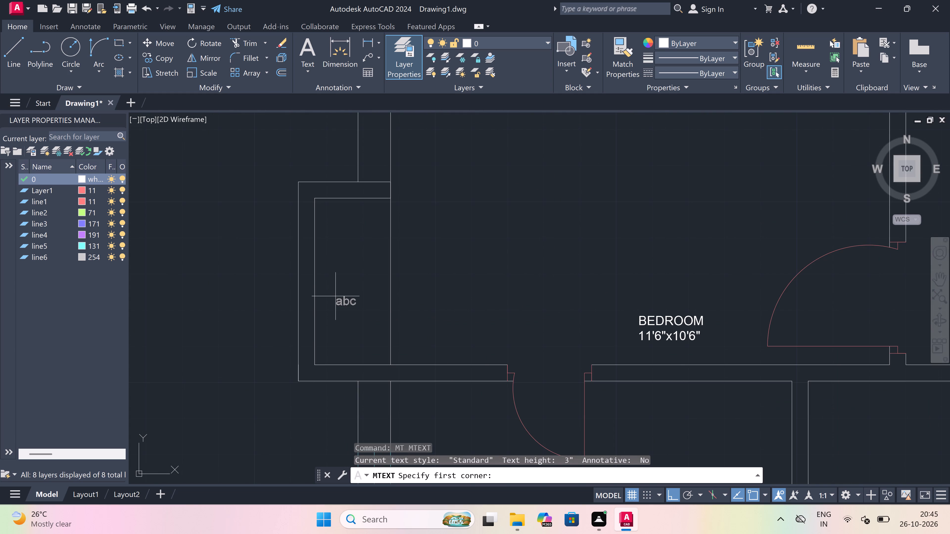
{"action": "left_click", "coordinate": [336, 296]}
{"action": "left_click", "coordinate": [589, 319]}
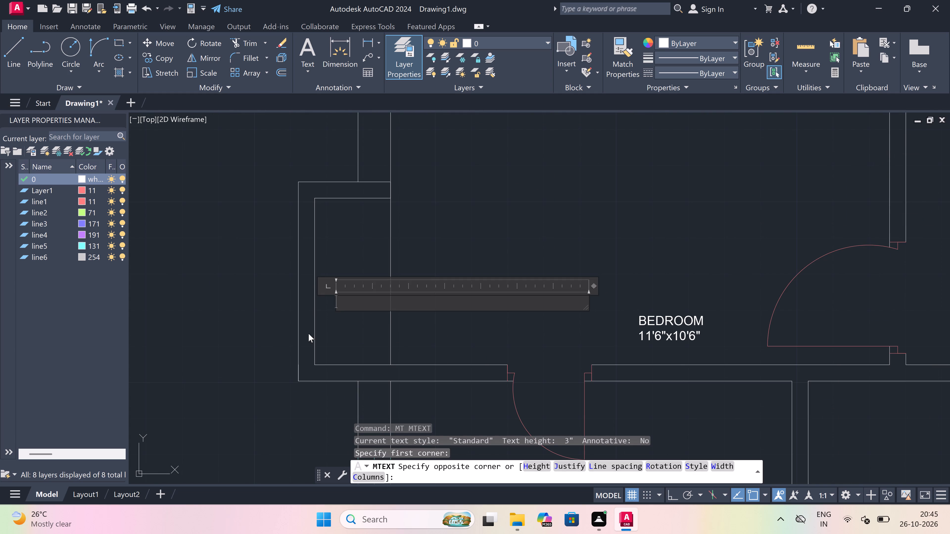
{"action": "scroll", "coordinate": [321, 318], "scroll_direction": "up", "scroll_amount": 2}
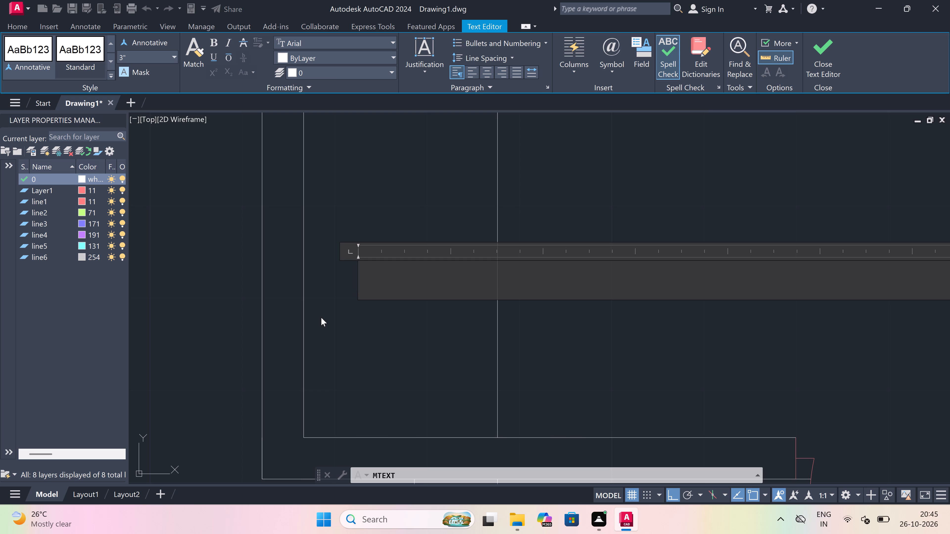
{"action": "type", "text": "BA"}
{"action": "type", "text": "LCONY"}
{"action": "key", "text": "Return"}
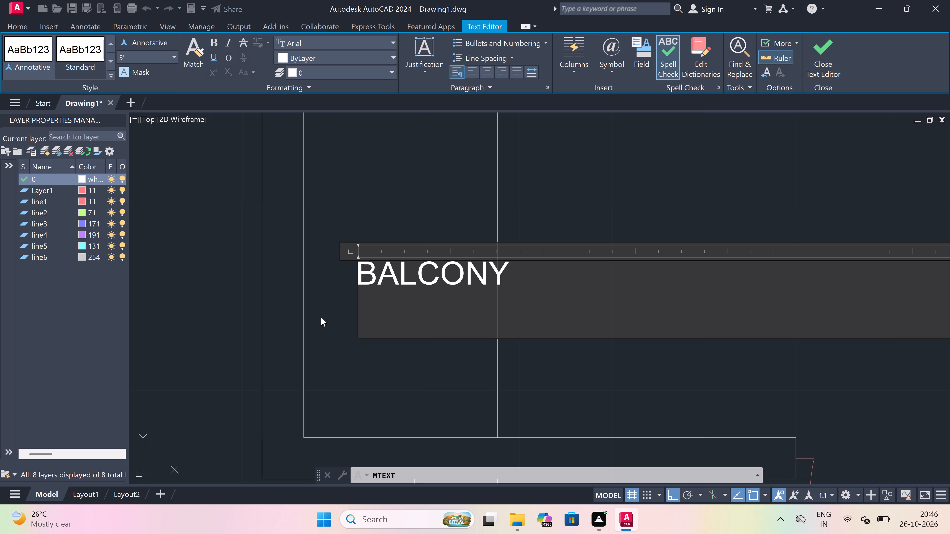
Add the dimensions 2'4"x4'3" as the second line of the balcony label and finish the text.
{"action": "scroll", "coordinate": [300, 289], "scroll_direction": "down", "scroll_amount": 4}
{"action": "scroll", "coordinate": [323, 285], "scroll_direction": "up", "scroll_amount": 3}
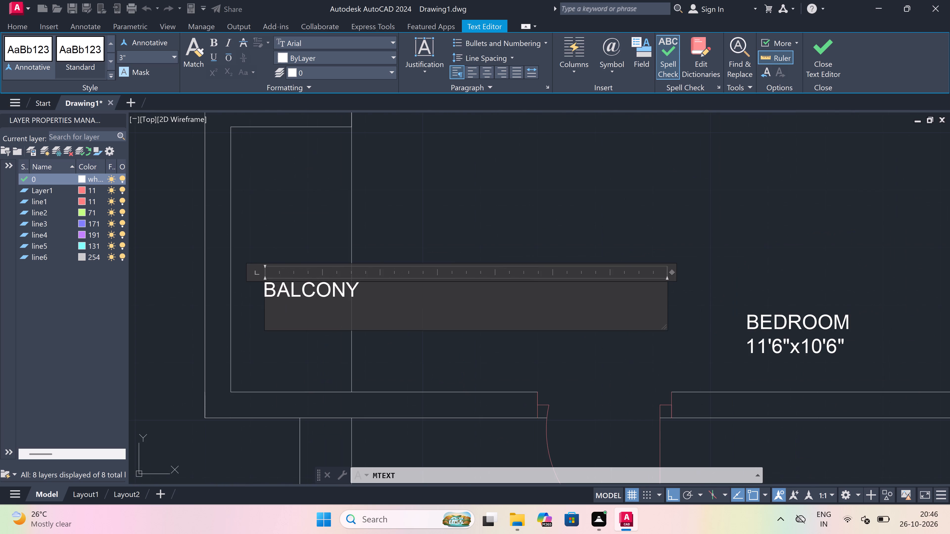
{"action": "scroll", "coordinate": [277, 305], "scroll_direction": "up", "scroll_amount": 2}
{"action": "scroll", "coordinate": [271, 330], "scroll_direction": "up", "scroll_amount": 1}
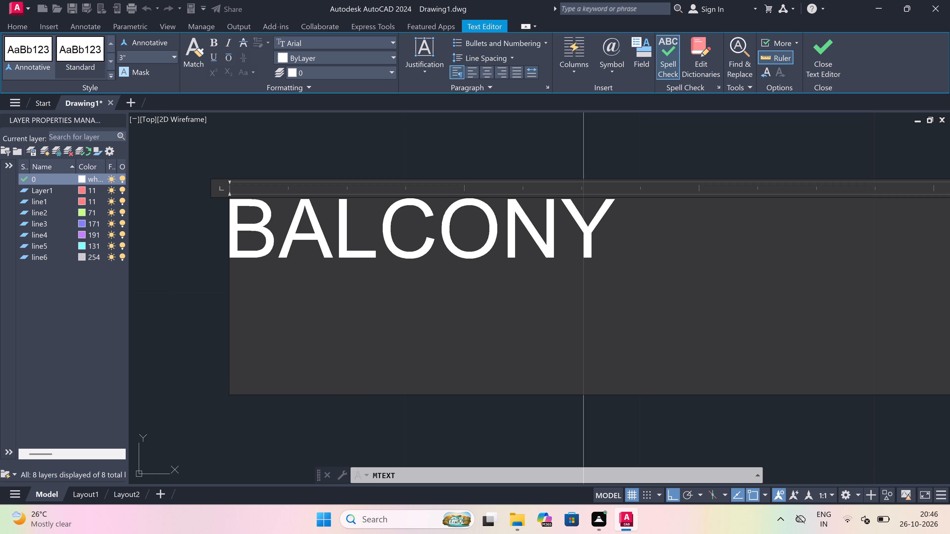
{"action": "scroll", "coordinate": [278, 328], "scroll_direction": "down", "scroll_amount": 7}
{"action": "scroll", "coordinate": [291, 326], "scroll_direction": "up", "scroll_amount": 5}
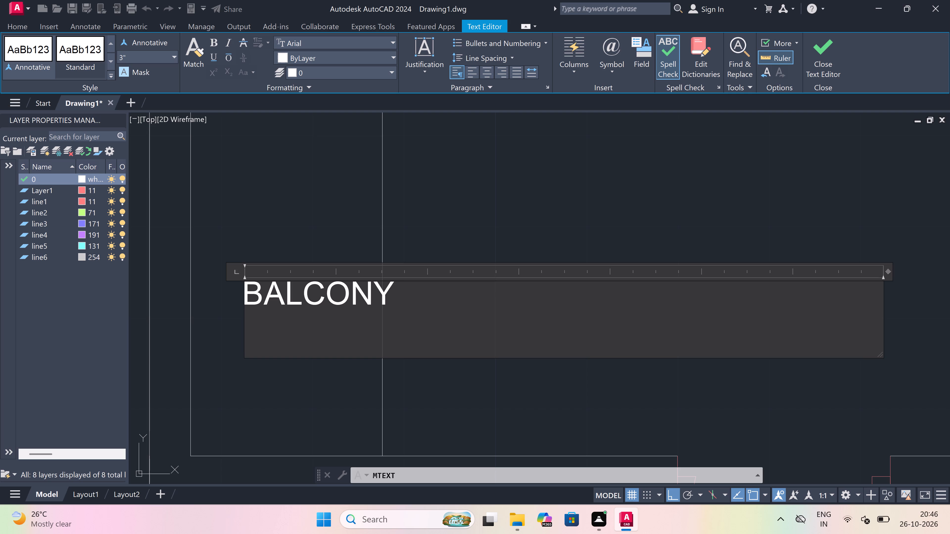
{"action": "type", "text": "2'4"}
{"action": "key", "text": "shift+quotedbl"}
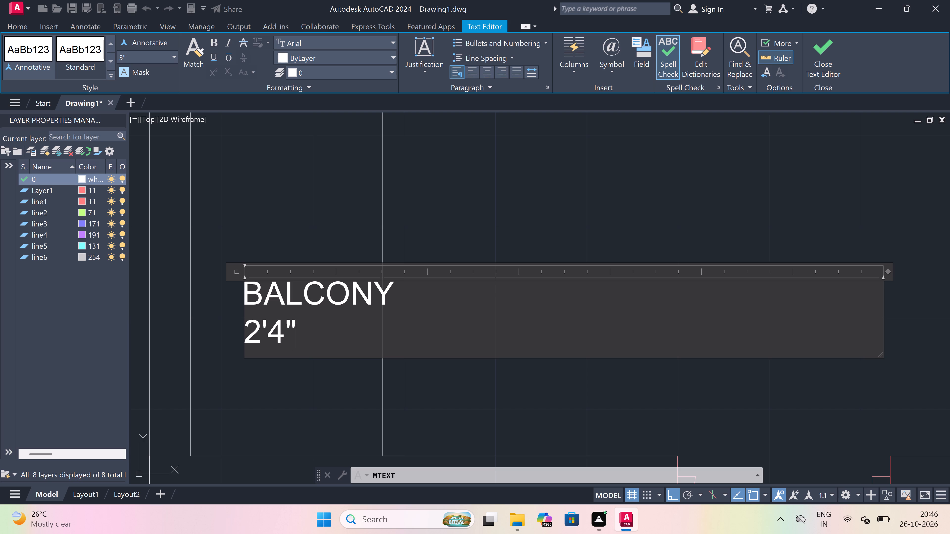
{"action": "type", "text": "x4'"}
{"action": "key", "text": "3"}
{"action": "key", "text": "shift+quotedbl"}
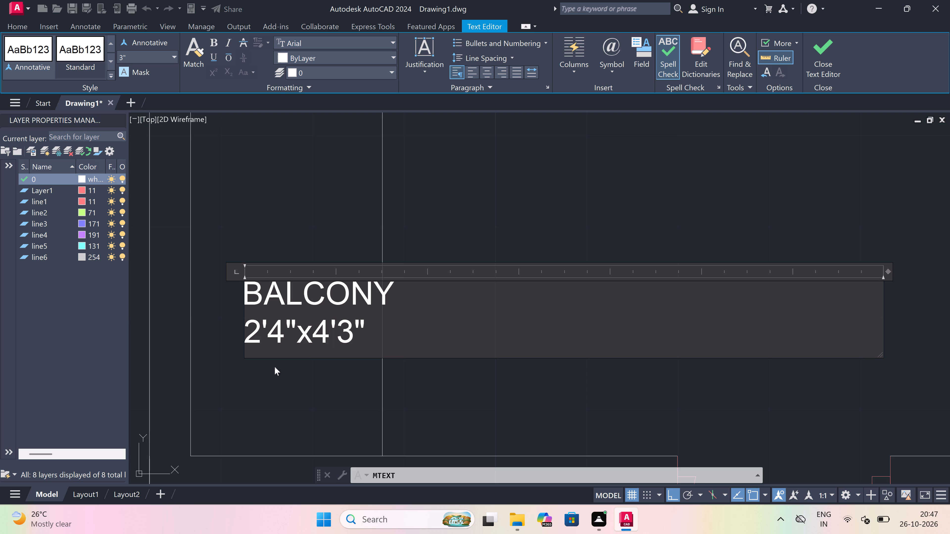
{"action": "left_click_drag", "start_coordinate": [276, 396], "coordinate": [277, 392]}
Rotate the balcony label 90 degrees counterclockwise so it reads vertically inside the balcony.
{"action": "scroll", "coordinate": [321, 334], "scroll_direction": "down", "scroll_amount": 5}
{"action": "scroll", "coordinate": [321, 334], "scroll_direction": "up", "scroll_amount": 3}
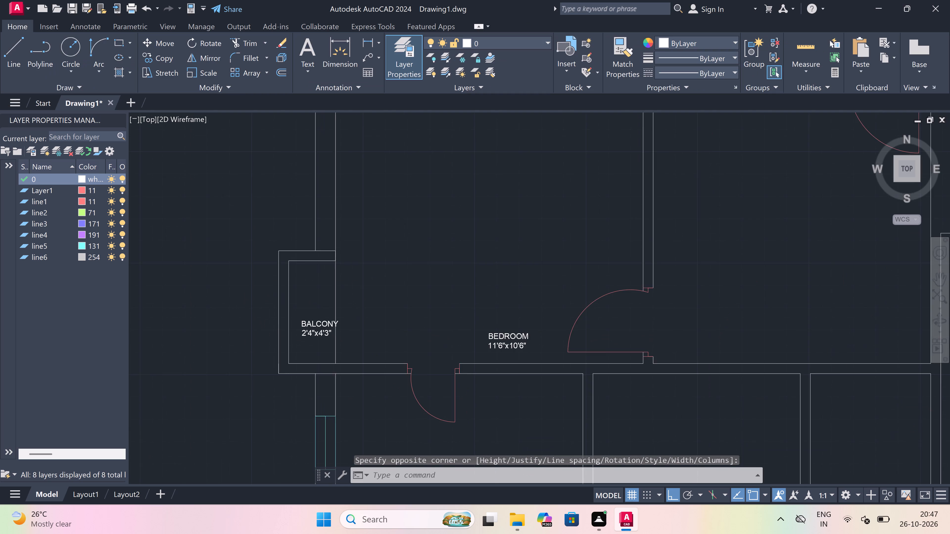
{"action": "left_click", "coordinate": [298, 322]}
{"action": "left_click", "coordinate": [285, 304]}
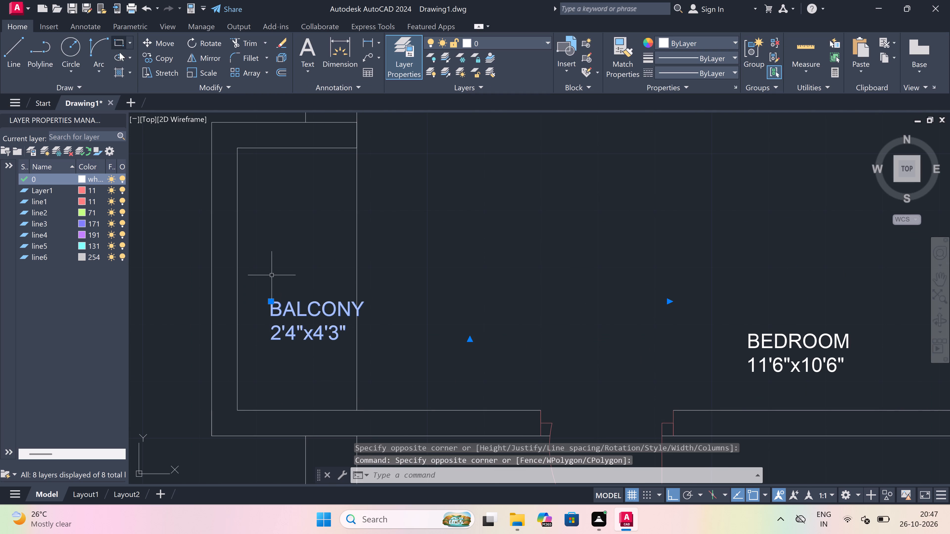
{"action": "left_click_drag", "start_coordinate": [213, 41], "coordinate": [215, 43]}
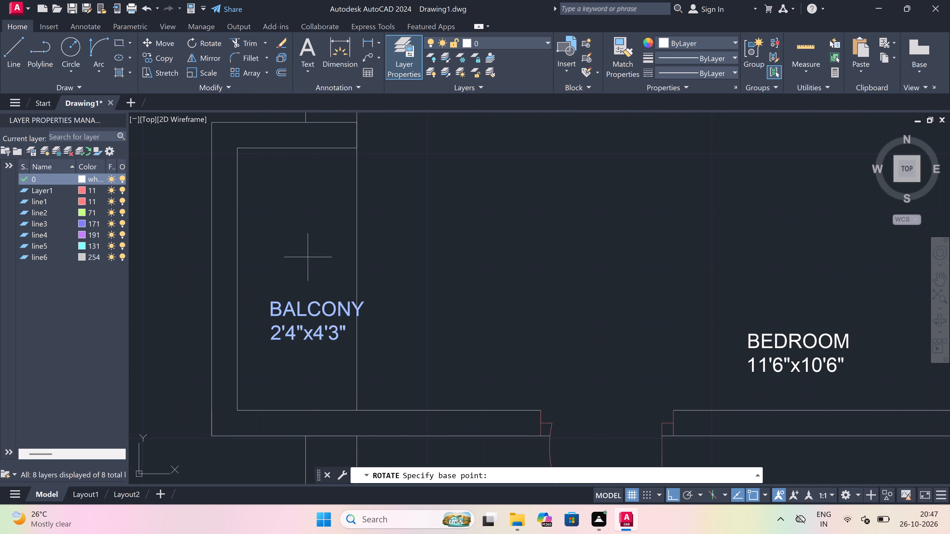
{"action": "left_click_drag", "start_coordinate": [322, 297], "coordinate": [315, 272]}
{"action": "left_click", "coordinate": [286, 232]}
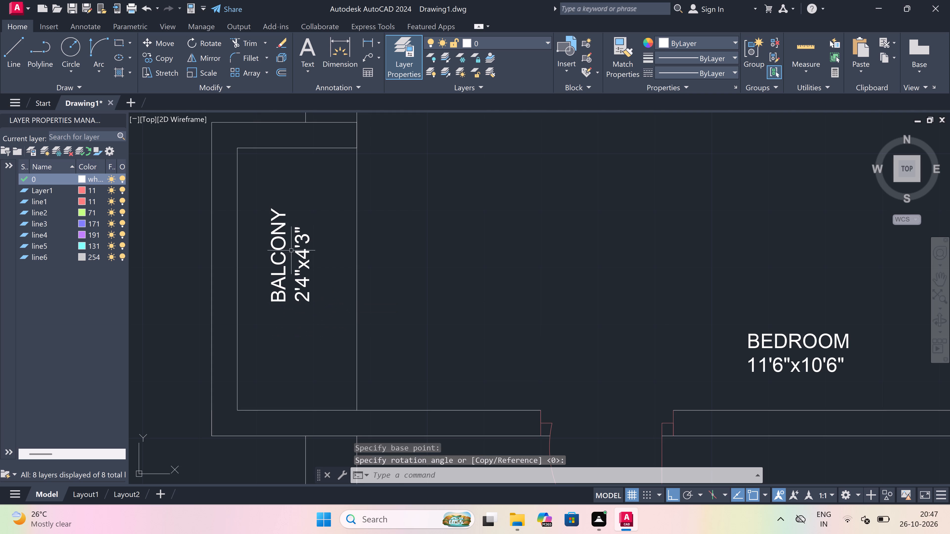
Place multiline text in the room directly below the bedroom's lower door, with TOILET as its first line.
{"action": "scroll", "coordinate": [291, 250], "scroll_direction": "down", "scroll_amount": 4}
{"action": "scroll", "coordinate": [358, 220], "scroll_direction": "up", "scroll_amount": 1}
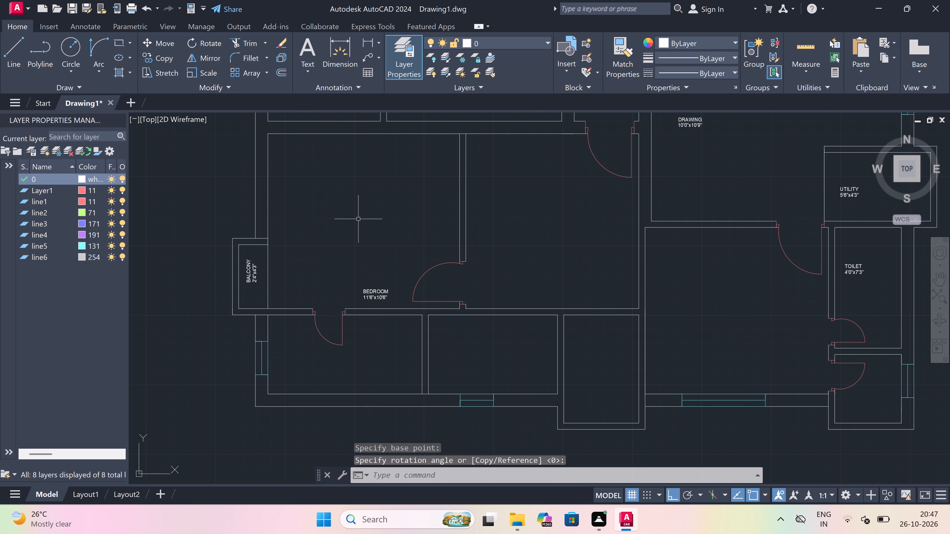
{"action": "type", "text": "mt"}
{"action": "key", "text": "space"}
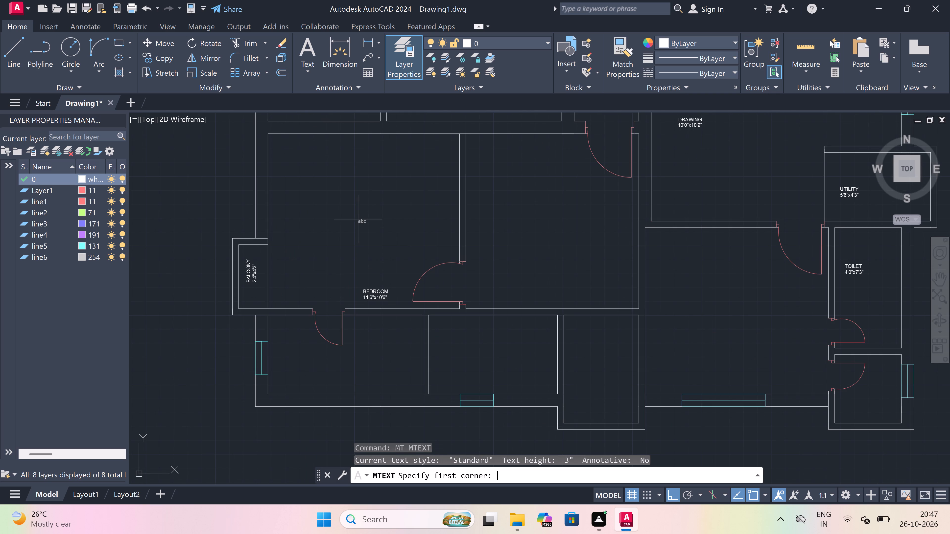
{"action": "scroll", "coordinate": [358, 219], "scroll_direction": "down", "scroll_amount": 2}
{"action": "scroll", "coordinate": [337, 275], "scroll_direction": "up", "scroll_amount": 3}
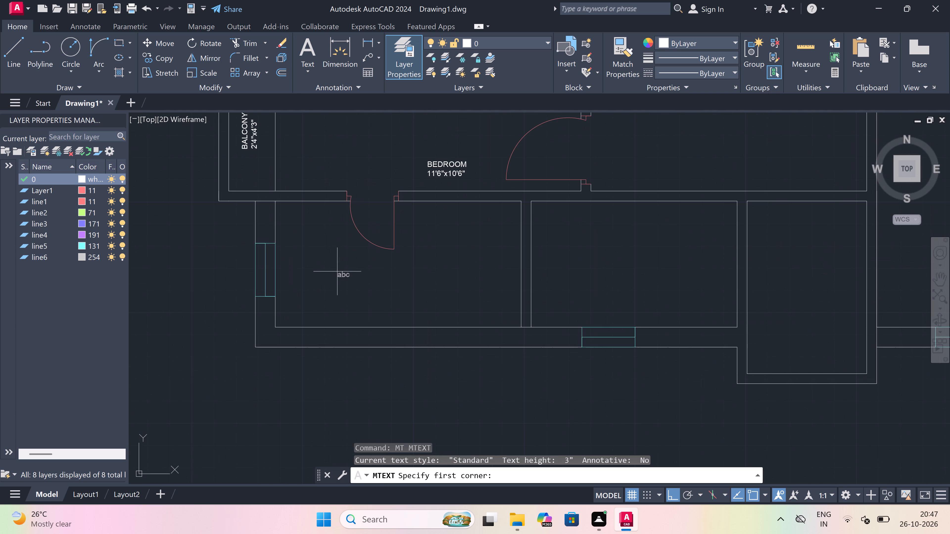
{"action": "scroll", "coordinate": [381, 278], "scroll_direction": "up", "scroll_amount": 2}
{"action": "left_click_drag", "start_coordinate": [344, 287], "coordinate": [380, 287]}
{"action": "scroll", "coordinate": [603, 294], "scroll_direction": "down", "scroll_amount": 2}
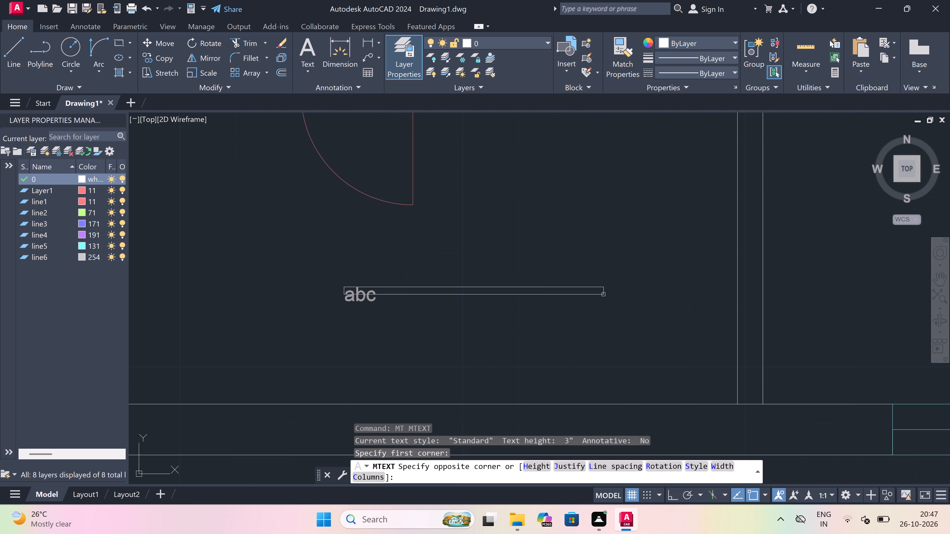
{"action": "scroll", "coordinate": [603, 294], "scroll_direction": "down", "scroll_amount": 2}
{"action": "scroll", "coordinate": [651, 299], "scroll_direction": "up", "scroll_amount": 2}
{"action": "left_click", "coordinate": [651, 298]}
{"action": "scroll", "coordinate": [527, 287], "scroll_direction": "up", "scroll_amount": 2}
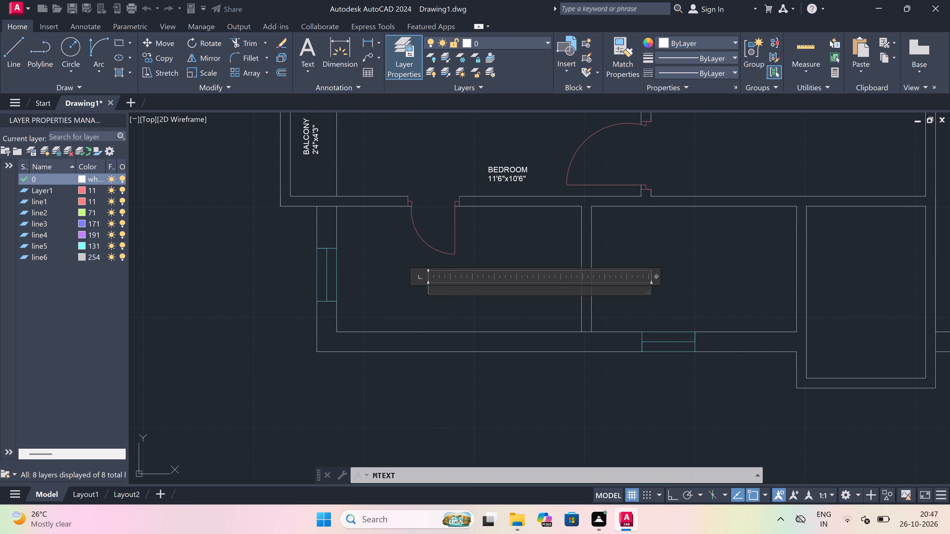
{"action": "scroll", "coordinate": [527, 286], "scroll_direction": "up", "scroll_amount": 1}
{"action": "scroll", "coordinate": [527, 286], "scroll_direction": "down", "scroll_amount": 2}
{"action": "scroll", "coordinate": [435, 276], "scroll_direction": "up", "scroll_amount": 2}
{"action": "scroll", "coordinate": [435, 275], "scroll_direction": "down", "scroll_amount": 3}
{"action": "scroll", "coordinate": [395, 267], "scroll_direction": "up", "scroll_amount": 3}
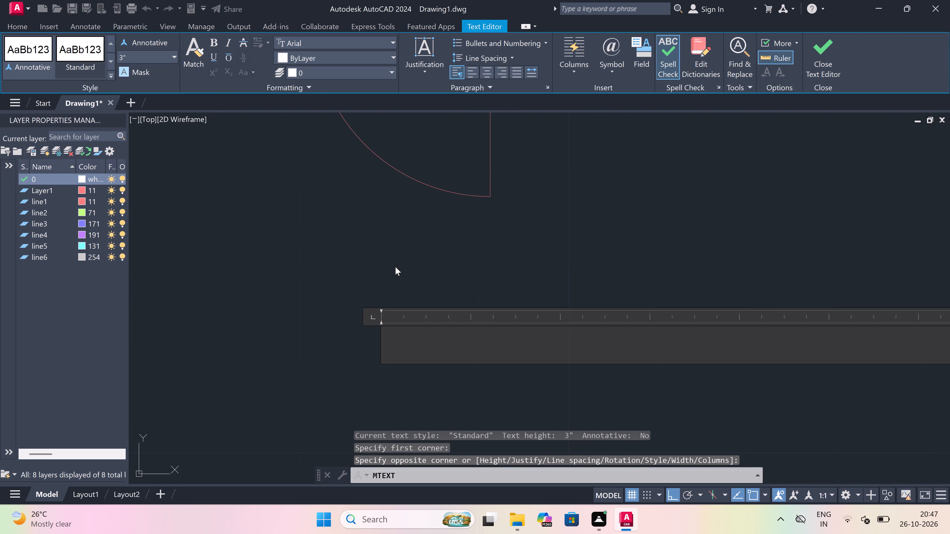
{"action": "type", "text": "TOILET"}
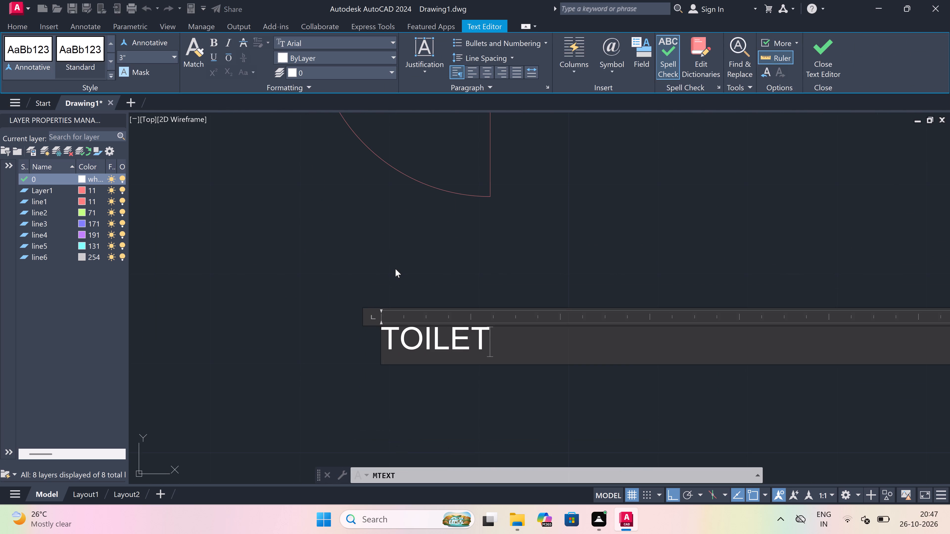
{"action": "key", "text": "Return"}
Add the dimensions 9'3"x4'9" as the second line of the new toilet label and finish the text.
{"action": "scroll", "coordinate": [398, 266], "scroll_direction": "down", "scroll_amount": 3}
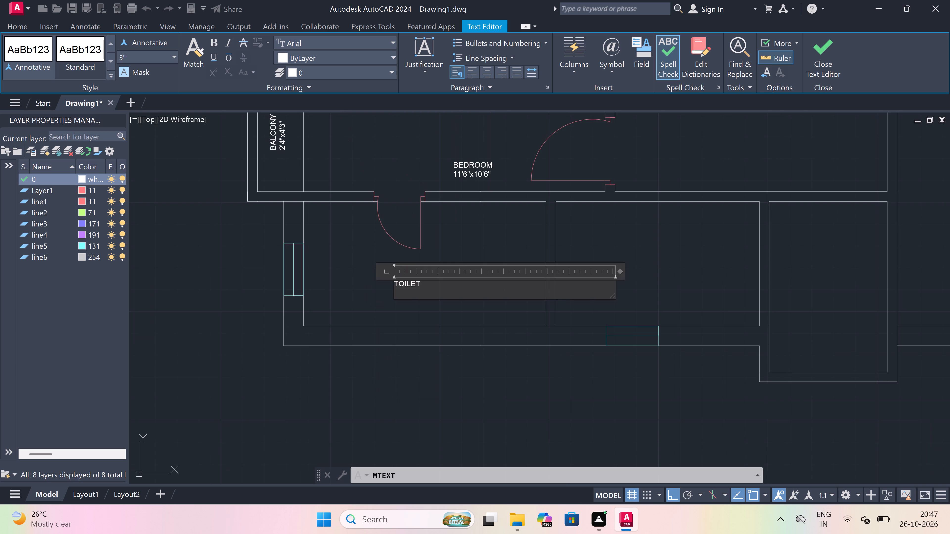
{"action": "scroll", "coordinate": [408, 299], "scroll_direction": "up", "scroll_amount": 3}
{"action": "type", "text": "9'3"}
{"action": "type", "text": "\"x"}
{"action": "type", "text": "4'9"}
{"action": "key", "text": "shift+quotedbl"}
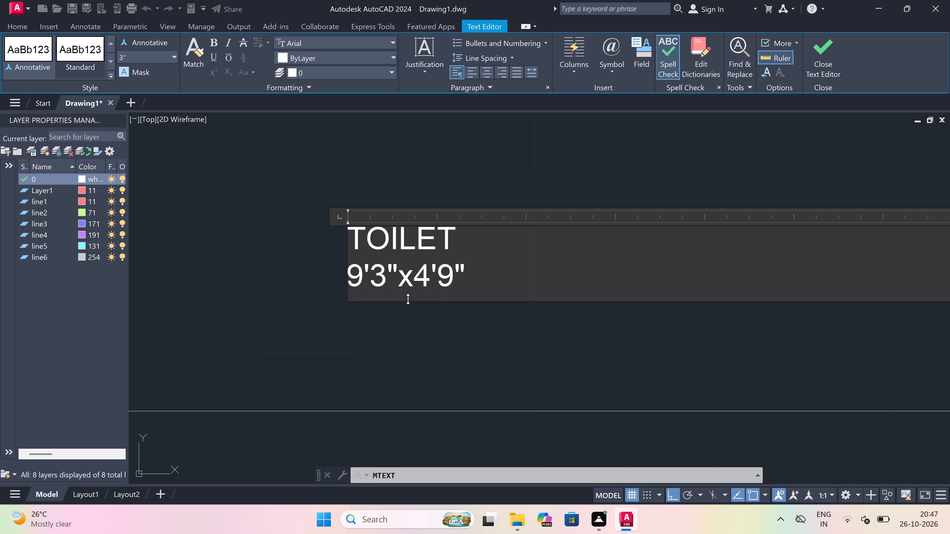
{"action": "left_click", "coordinate": [384, 310]}
Place multiline text in the room directly right of the 9'3"x4'9" toilet, with PANTRY as its first line.
{"action": "scroll", "coordinate": [383, 310], "scroll_direction": "down", "scroll_amount": 4}
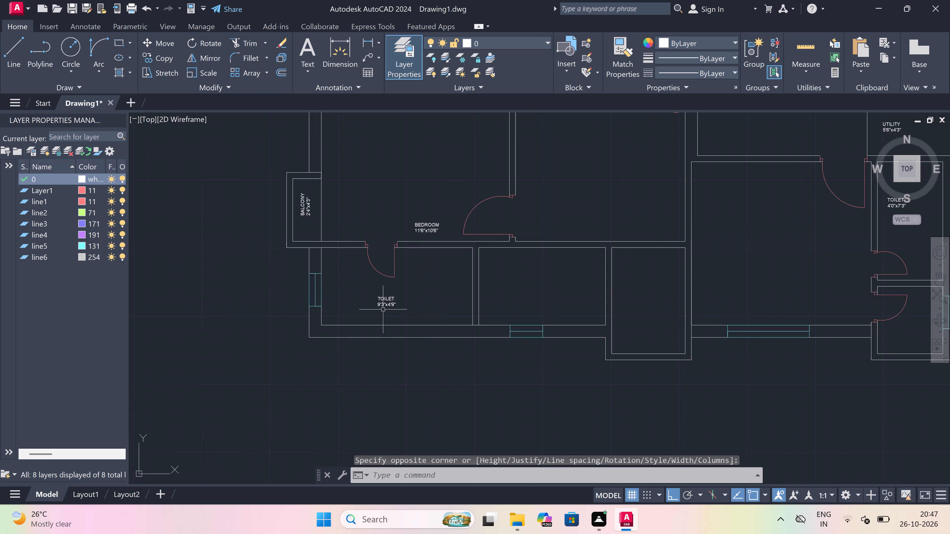
{"action": "scroll", "coordinate": [383, 310], "scroll_direction": "down", "scroll_amount": 2}
{"action": "scroll", "coordinate": [469, 288], "scroll_direction": "up", "scroll_amount": 2}
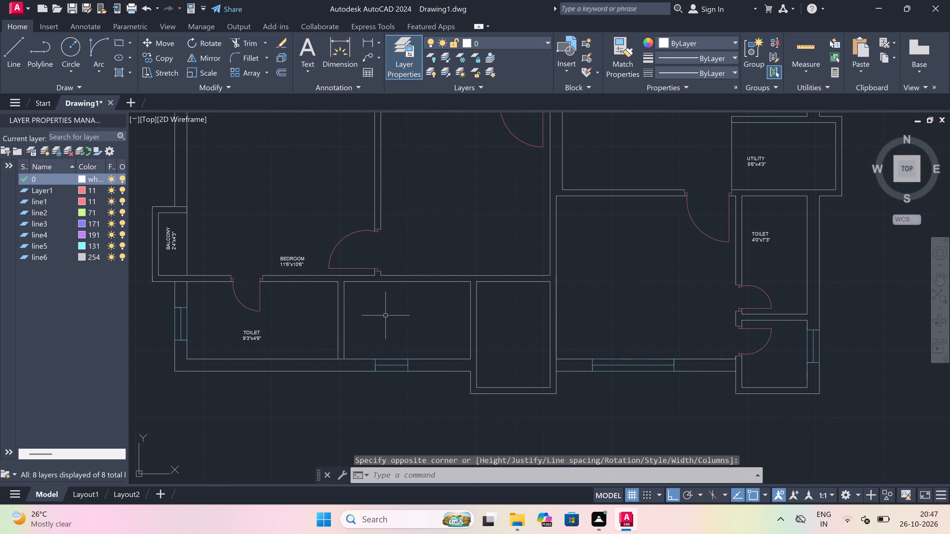
{"action": "key", "text": "space"}
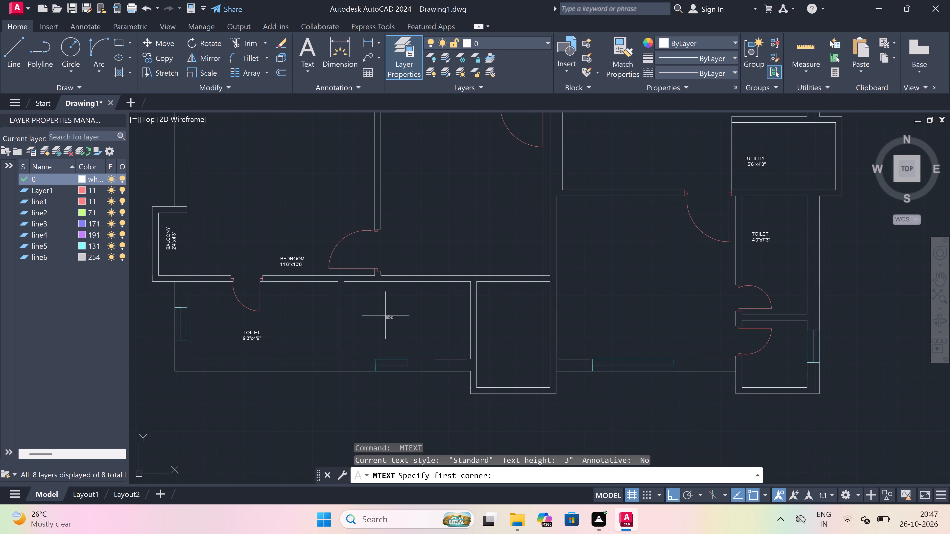
{"action": "scroll", "coordinate": [356, 321], "scroll_direction": "up", "scroll_amount": 1}
{"action": "left_click_drag", "start_coordinate": [356, 321], "coordinate": [361, 321]}
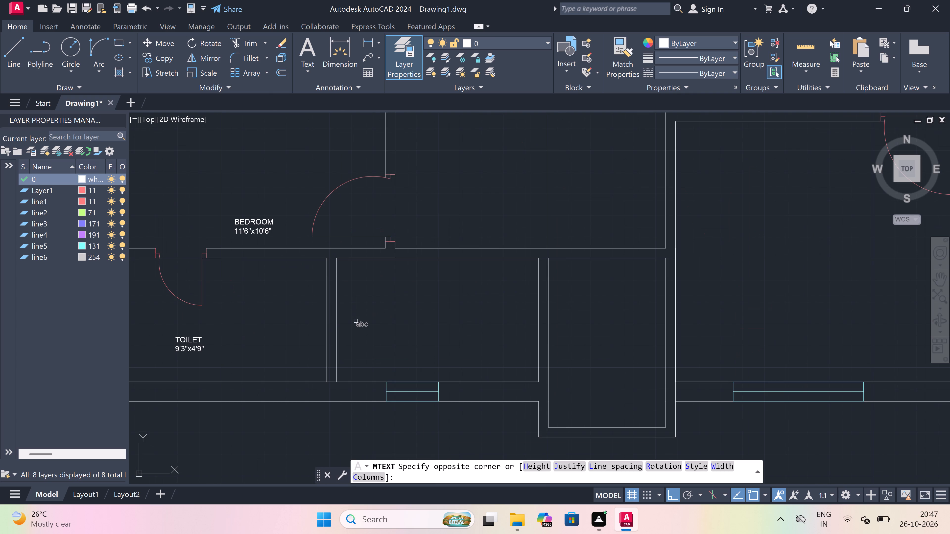
{"action": "left_click", "coordinate": [633, 318]}
{"action": "scroll", "coordinate": [367, 290], "scroll_direction": "up", "scroll_amount": 3}
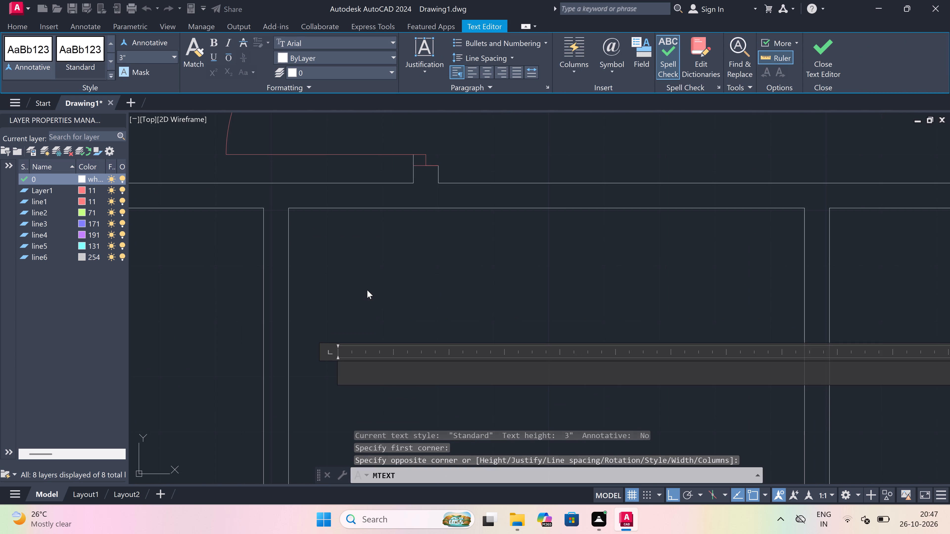
{"action": "scroll", "coordinate": [344, 306], "scroll_direction": "down", "scroll_amount": 2}
{"action": "scroll", "coordinate": [341, 326], "scroll_direction": "up", "scroll_amount": 3}
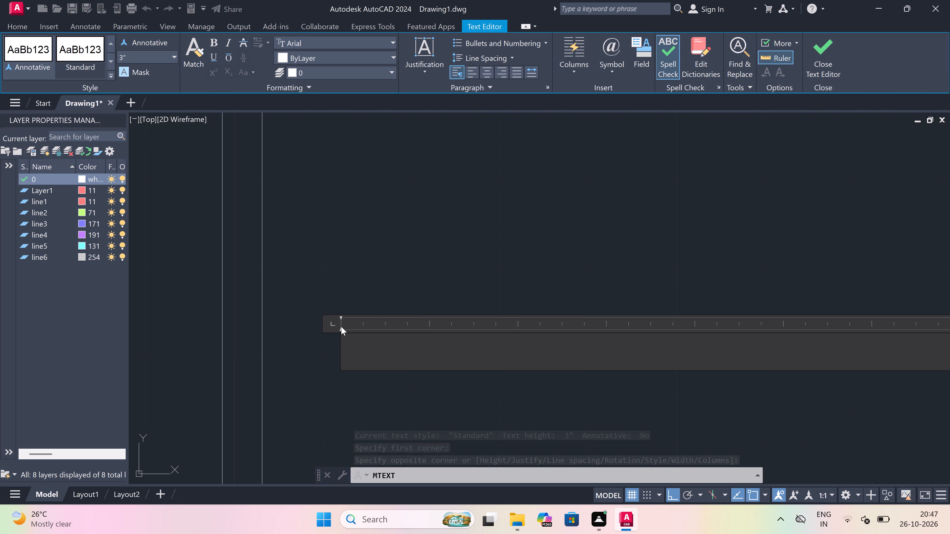
{"action": "type", "text": "PAN"}
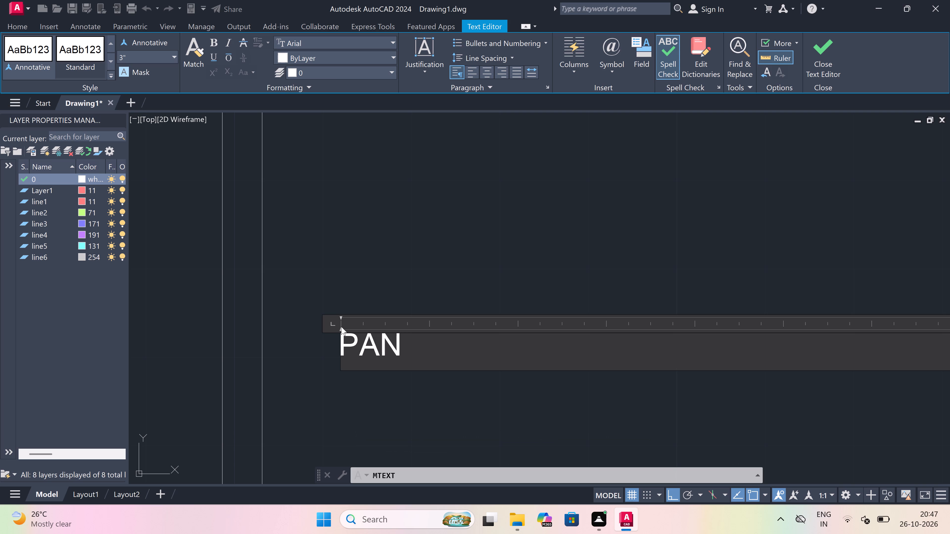
{"action": "type", "text": "TRY"}
{"action": "key", "text": "Return"}
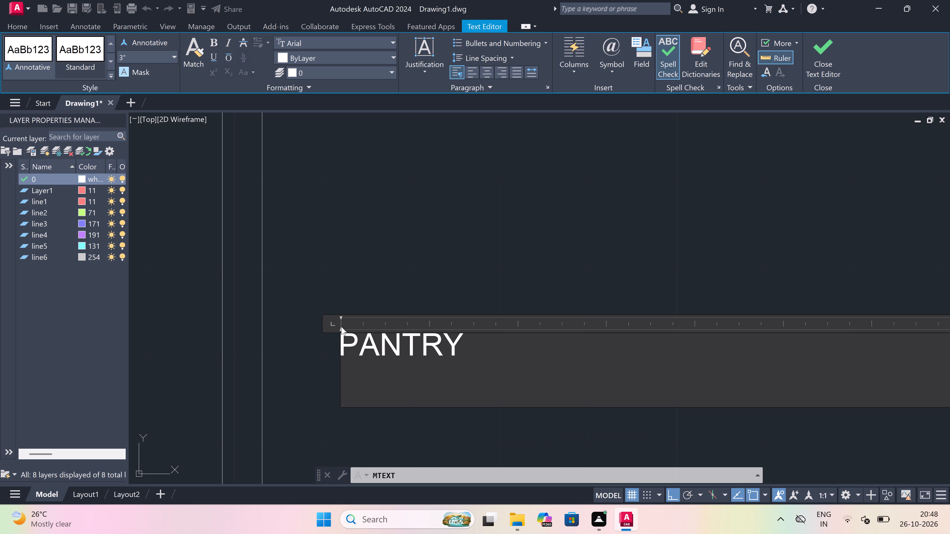
Add the dimensions 7'9"x5'0" as the second line of the pantry label and finish the text.
{"action": "type", "text": "7'9"}
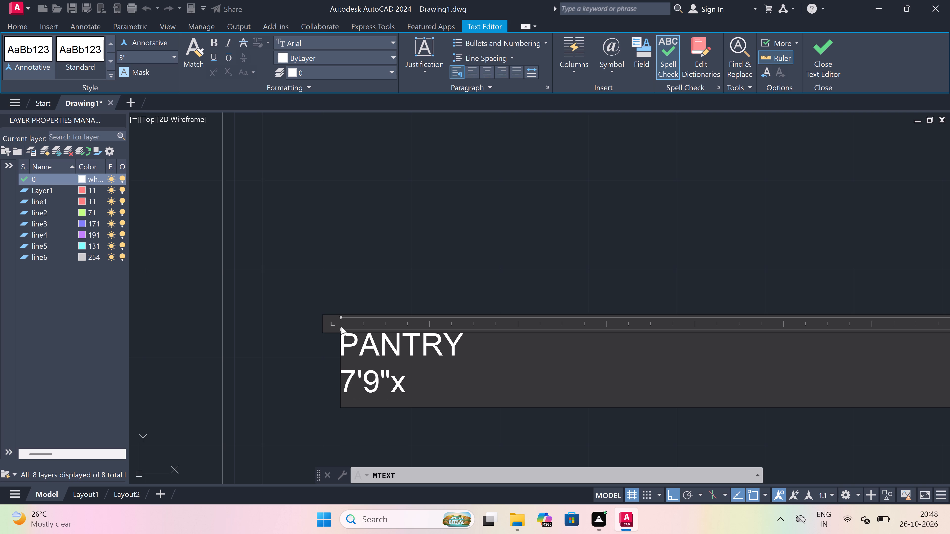
{"action": "type", "text": "5'0"}
{"action": "key", "text": "shift+quotedbl"}
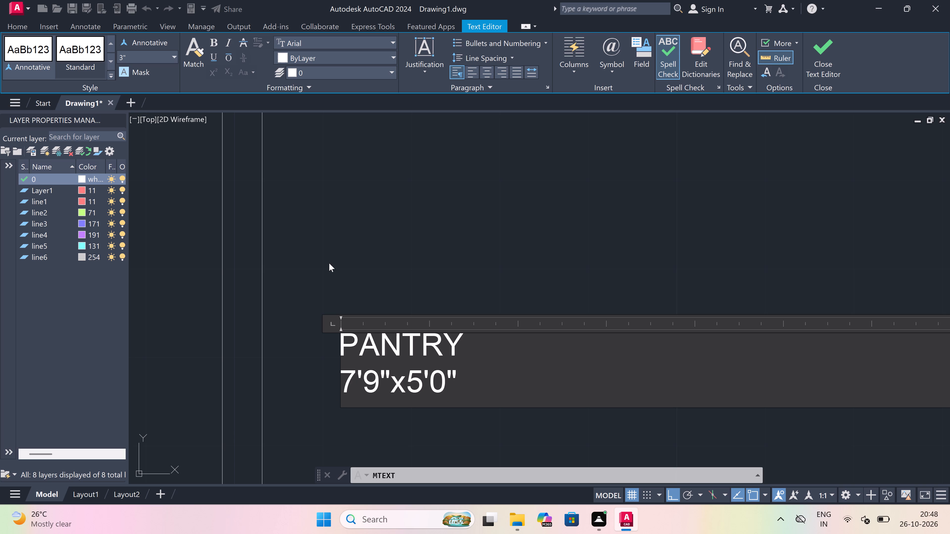
{"action": "left_click", "coordinate": [329, 263]}
Extend the pantry's right wall line up to the upper line of the wall above the pantry.
{"action": "scroll", "coordinate": [425, 285], "scroll_direction": "down", "scroll_amount": 3}
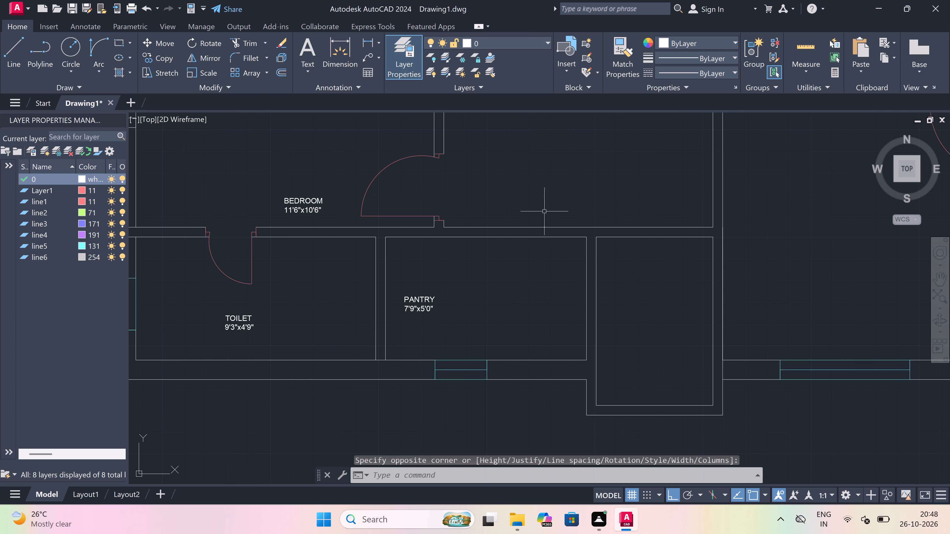
{"action": "scroll", "coordinate": [542, 212], "scroll_direction": "up", "scroll_amount": 1}
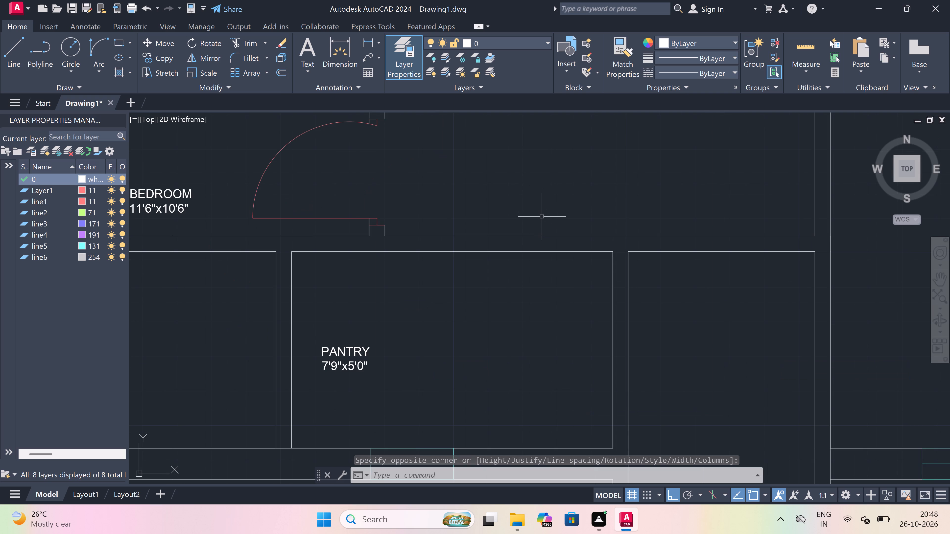
{"action": "type", "text": "ex"}
{"action": "key", "text": "space"}
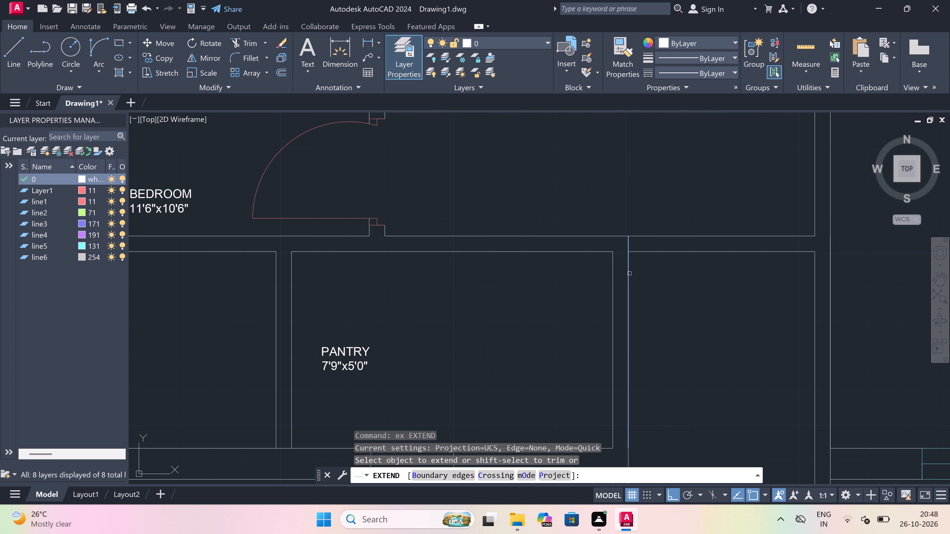
{"action": "left_click", "coordinate": [624, 275]}
{"action": "left_click", "coordinate": [596, 295]}
{"action": "key", "text": "Escape"}
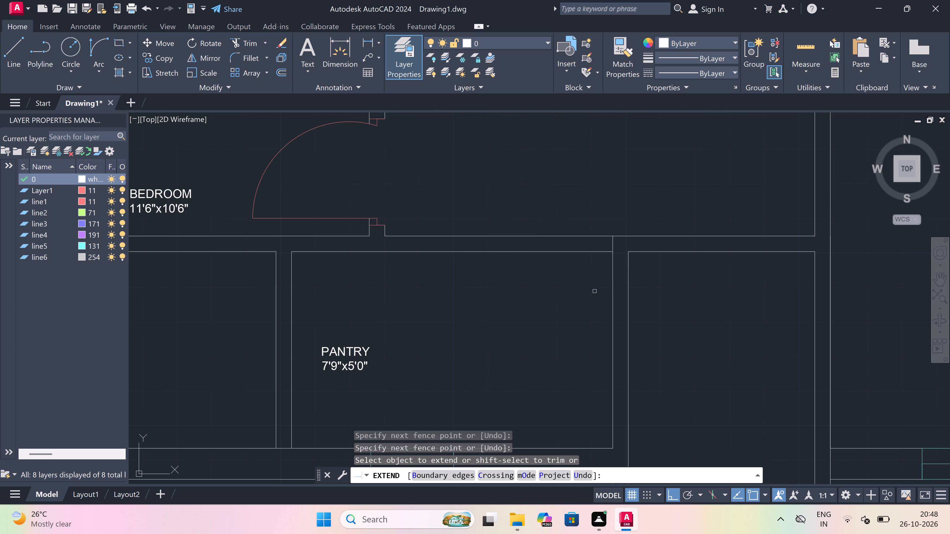
Draw a short vertical line across the pantry's upper wall, just right of the bedroom door jamb.
{"action": "key", "text": "l"}
{"action": "key", "text": "space"}
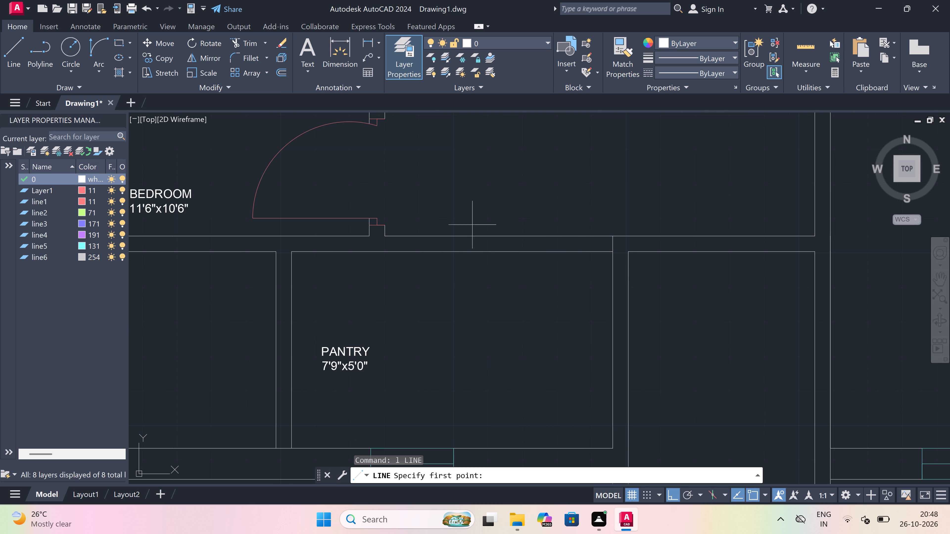
{"action": "left_click", "coordinate": [404, 236]}
{"action": "left_click", "coordinate": [404, 249]}
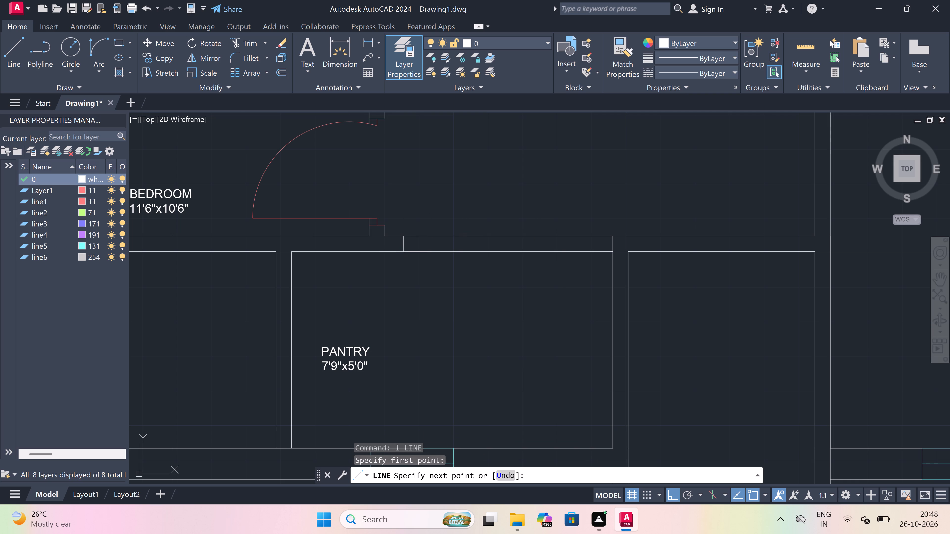
{"action": "key", "text": "Escape"}
Trim both lines of the pantry's upper wall between the short closing line and the extended right wall.
{"action": "key", "text": "t"}
{"action": "key", "text": "r"}
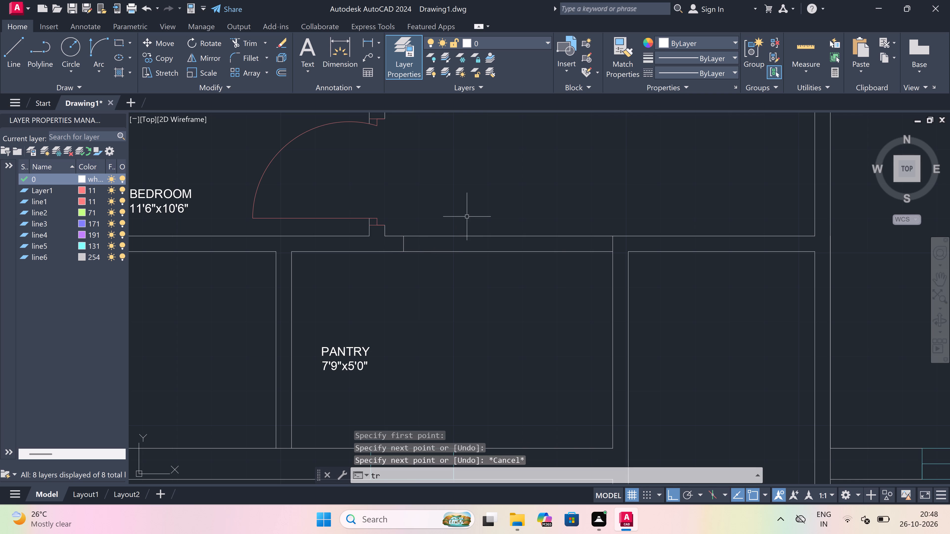
{"action": "key", "text": "space"}
{"action": "left_click_drag", "start_coordinate": [467, 216], "coordinate": [469, 220]}
{"action": "left_click", "coordinate": [492, 295]}
{"action": "key", "text": "Escape"}
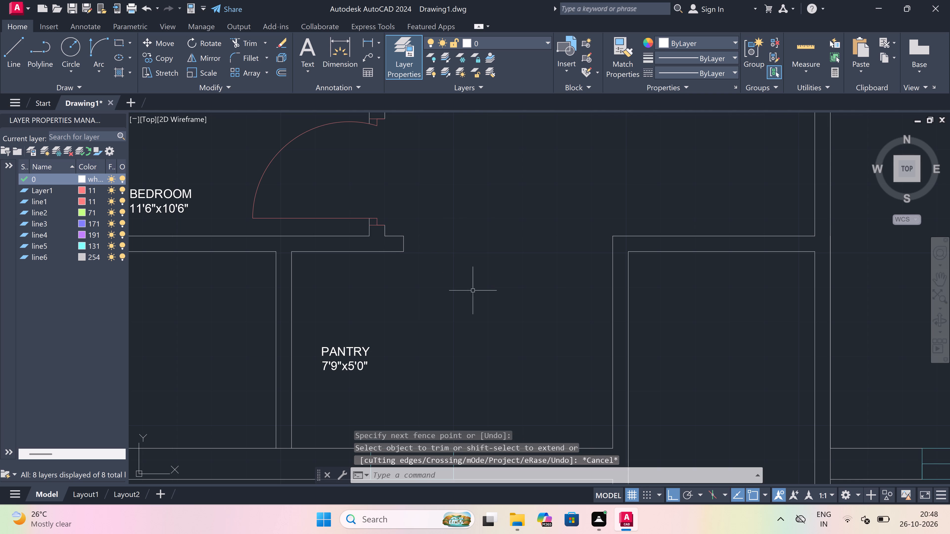
Move the PANTRY label right and slightly up, toward the middle of the pantry.
{"action": "scroll", "coordinate": [470, 293], "scroll_direction": "down", "scroll_amount": 4}
{"action": "scroll", "coordinate": [456, 298], "scroll_direction": "up", "scroll_amount": 3}
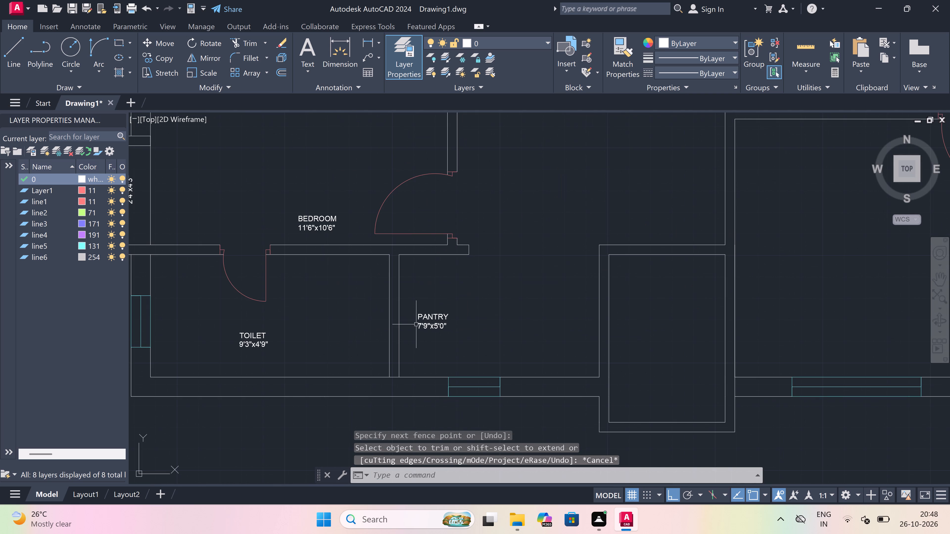
{"action": "scroll", "coordinate": [450, 324], "scroll_direction": "up", "scroll_amount": 1}
{"action": "left_click", "coordinate": [424, 315]}
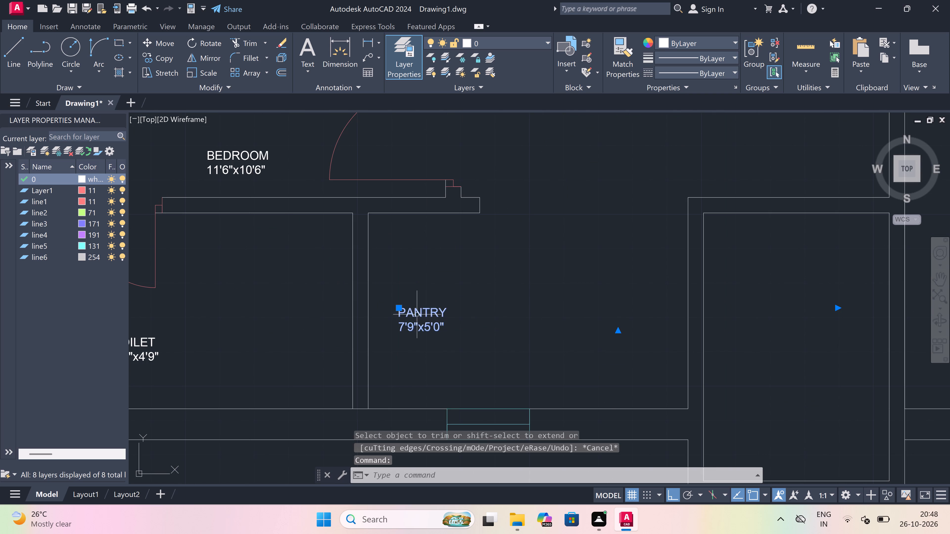
{"action": "left_click_drag", "start_coordinate": [397, 311], "coordinate": [413, 305]}
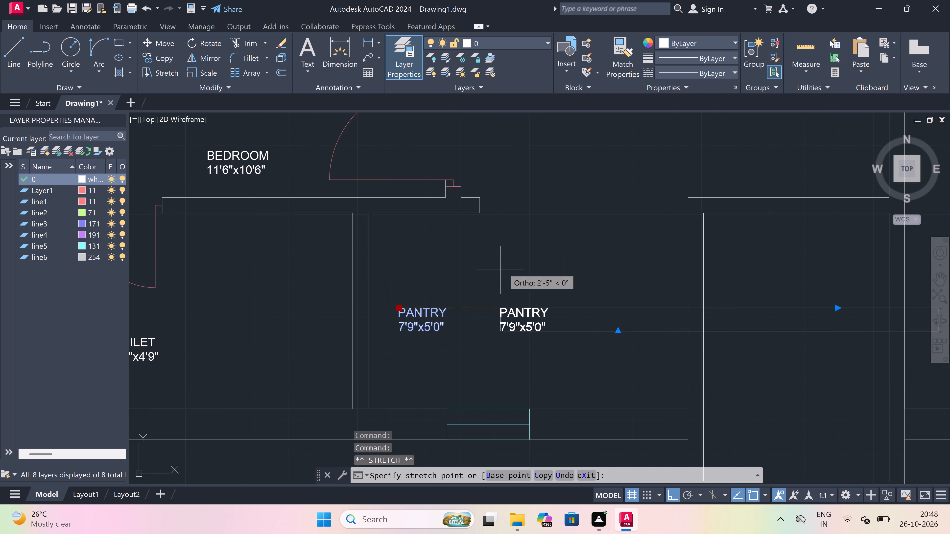
{"action": "left_click", "coordinate": [512, 265]}
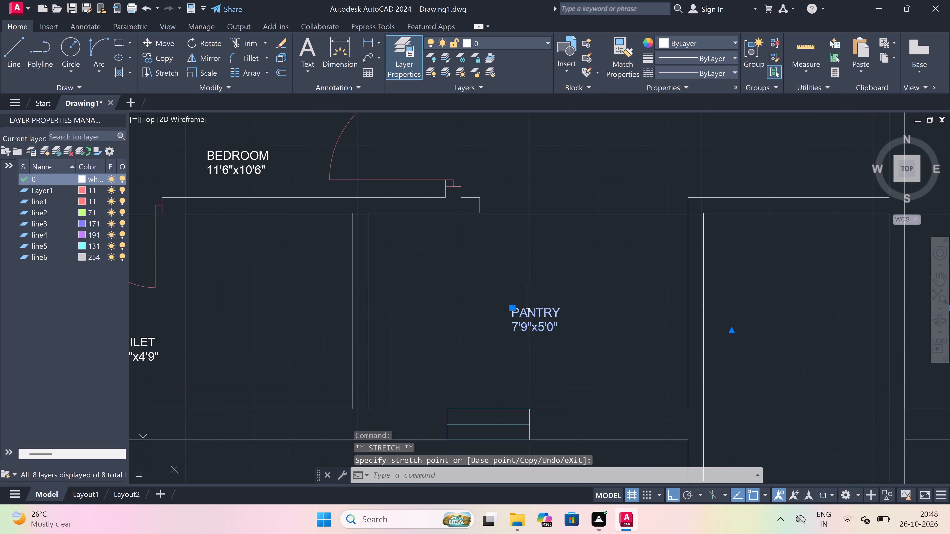
{"action": "left_click", "coordinate": [514, 307]}
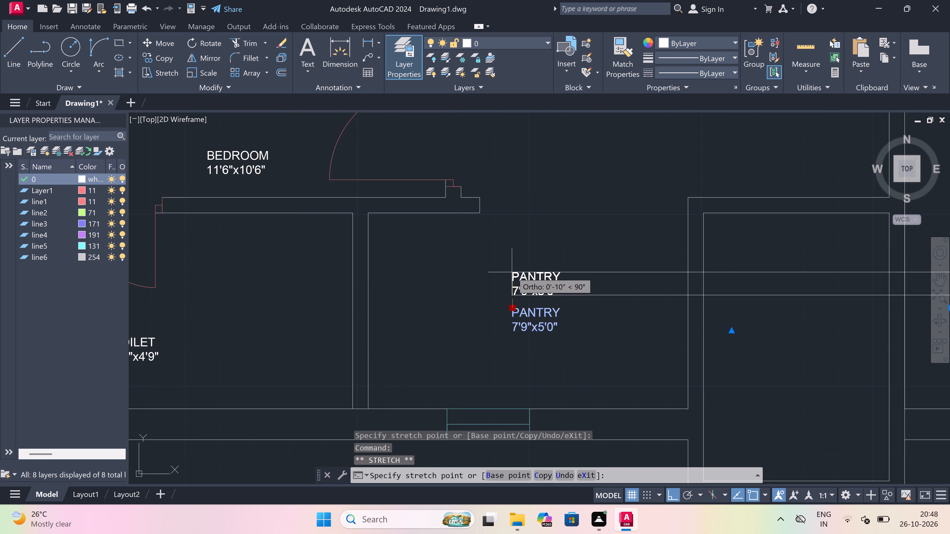
{"action": "left_click", "coordinate": [501, 279]}
{"action": "key", "text": "Escape"}
Extend both inner side wall lines of the narrow room right of the pantry up to its outer upper wall line.
{"action": "scroll", "coordinate": [494, 286], "scroll_direction": "down", "scroll_amount": 4}
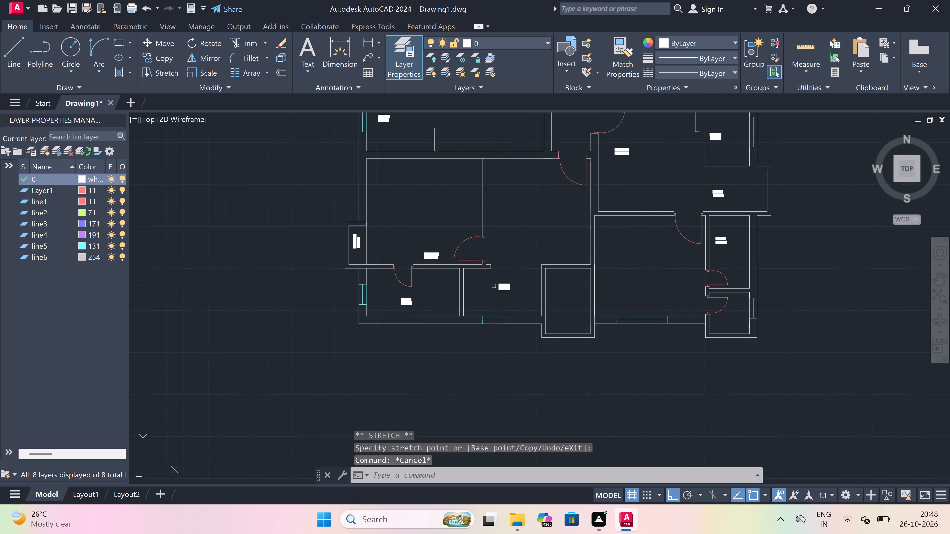
{"action": "scroll", "coordinate": [494, 286], "scroll_direction": "down", "scroll_amount": 2}
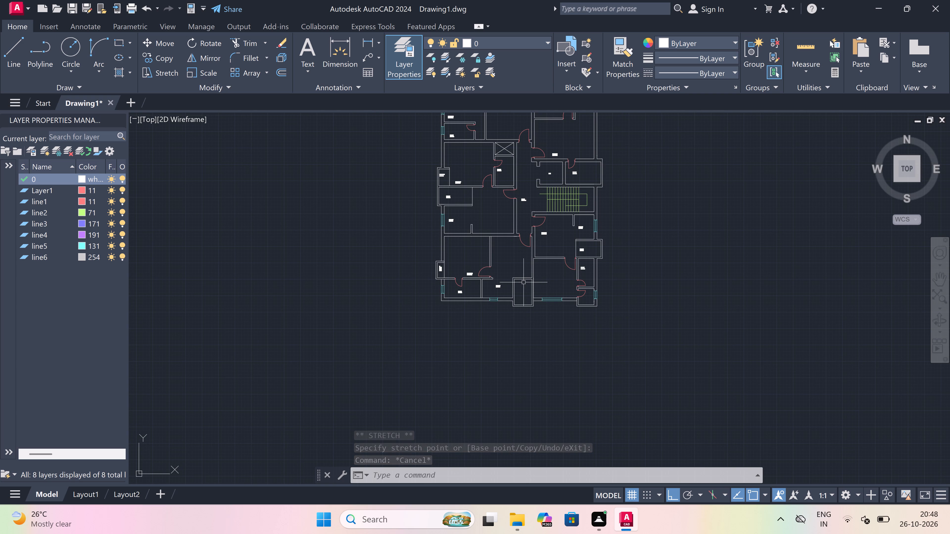
{"action": "scroll", "coordinate": [523, 282], "scroll_direction": "up", "scroll_amount": 2}
{"action": "scroll", "coordinate": [516, 302], "scroll_direction": "up", "scroll_amount": 2}
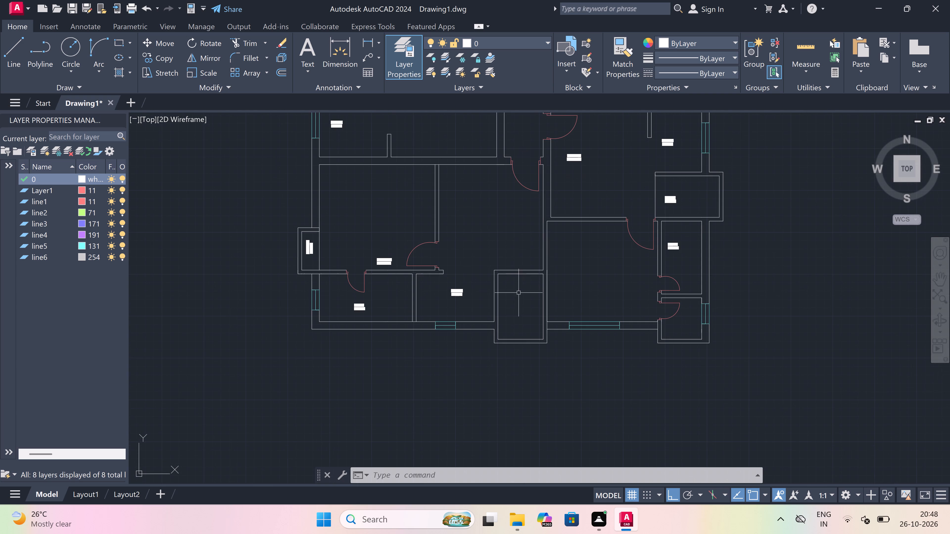
{"action": "scroll", "coordinate": [508, 260], "scroll_direction": "up", "scroll_amount": 1}
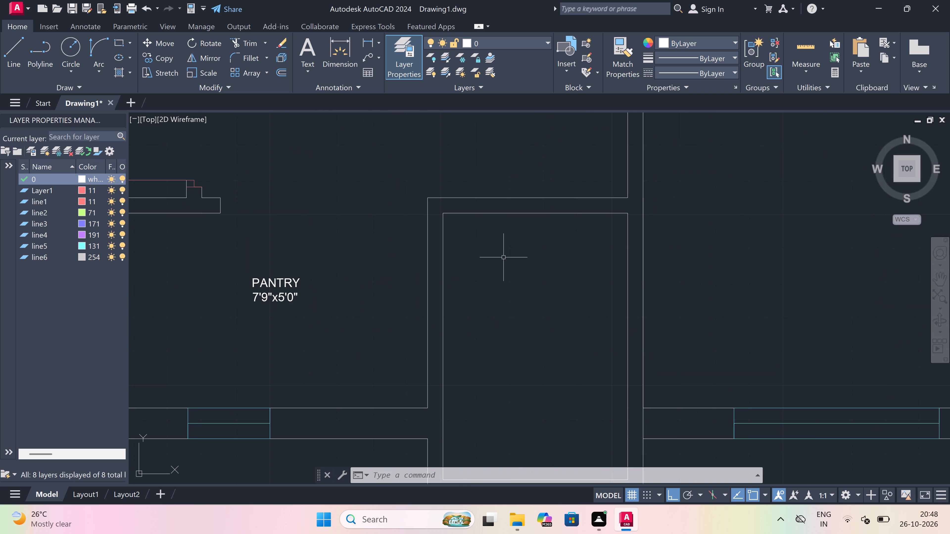
{"action": "key", "text": "e"}
{"action": "key", "text": "x"}
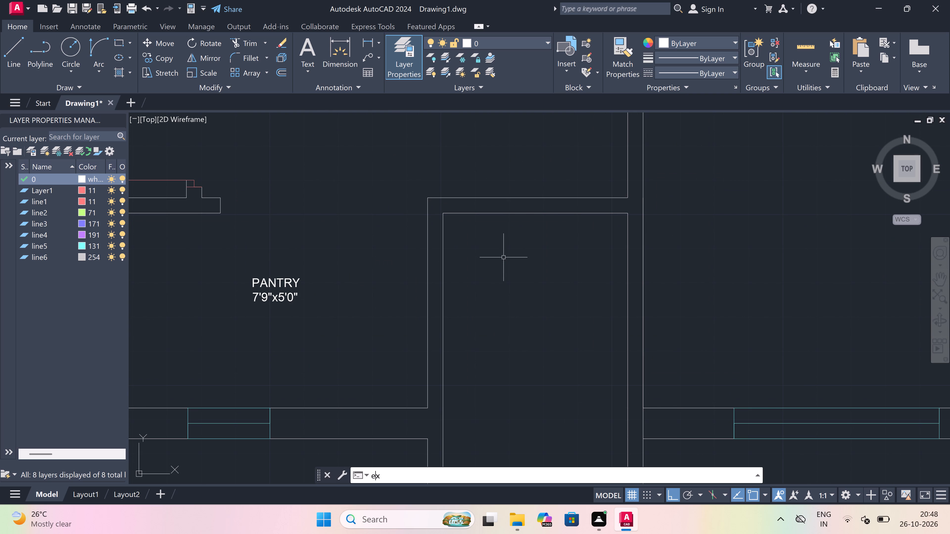
{"action": "key", "text": "space"}
{"action": "left_click", "coordinate": [440, 258]}
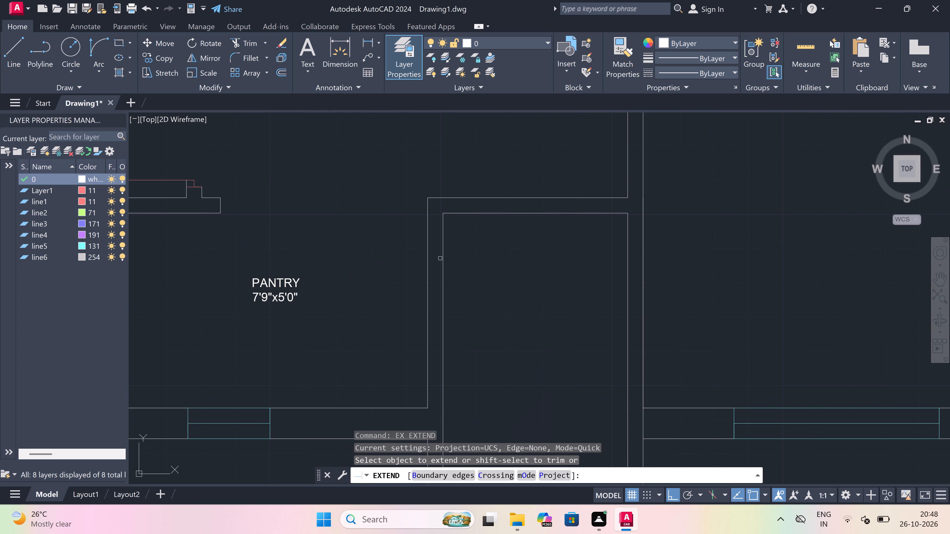
{"action": "left_click", "coordinate": [481, 258]}
{"action": "left_click", "coordinate": [620, 230]}
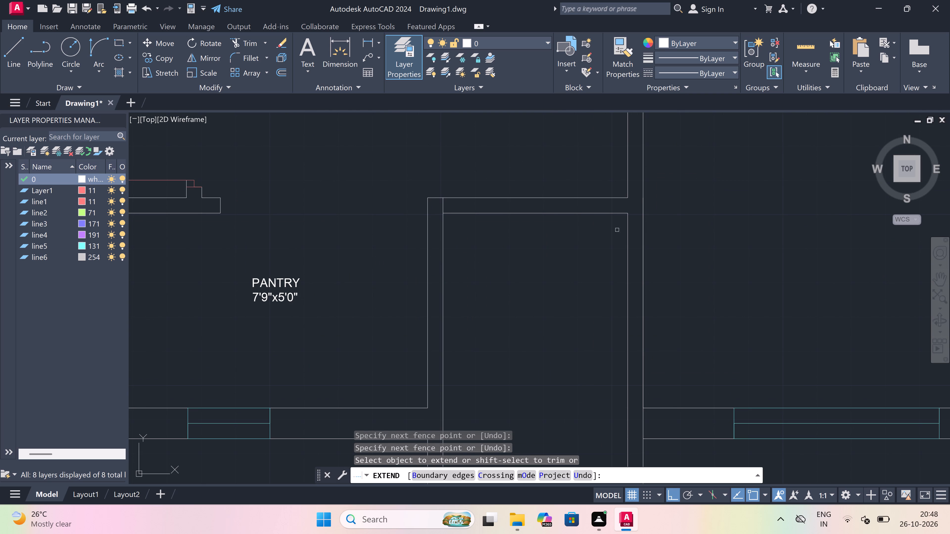
{"action": "left_click", "coordinate": [640, 232]}
{"action": "key", "text": "Escape"}
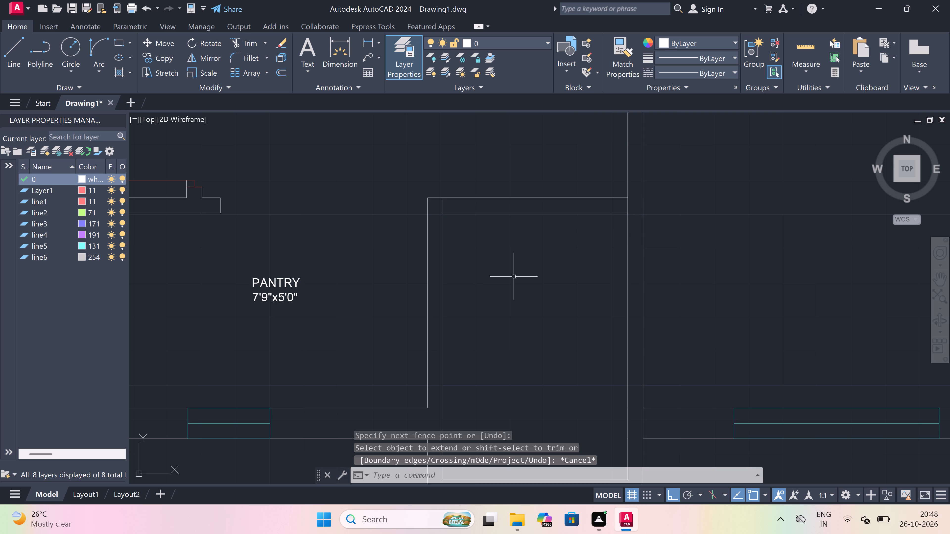
Trim away the inner upper wall line of the narrow room between its two extended side lines.
{"action": "key", "text": "t"}
{"action": "key", "text": "r"}
{"action": "key", "text": "space"}
{"action": "left_click", "coordinate": [494, 213]}
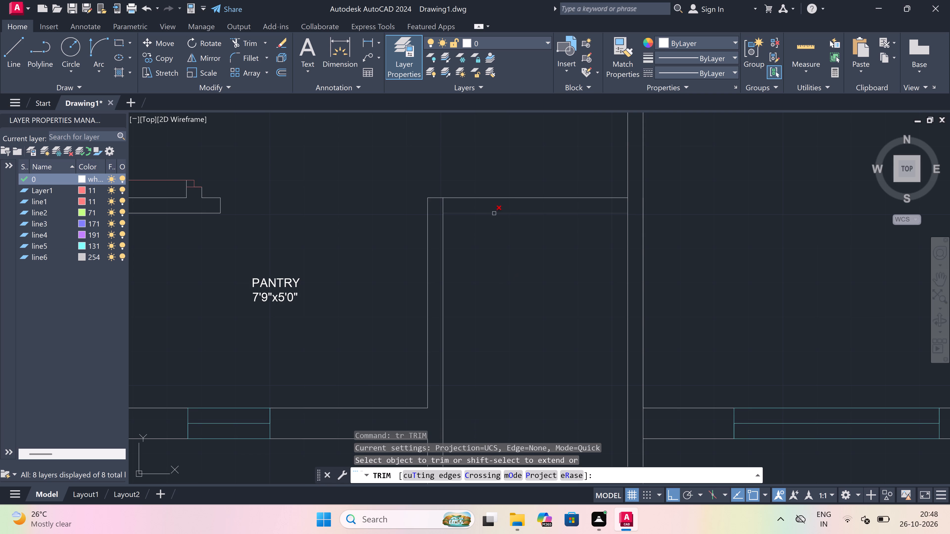
{"action": "scroll", "coordinate": [494, 213], "scroll_direction": "down", "scroll_amount": 2}
{"action": "scroll", "coordinate": [497, 235], "scroll_direction": "up", "scroll_amount": 2}
{"action": "key", "text": "Escape"}
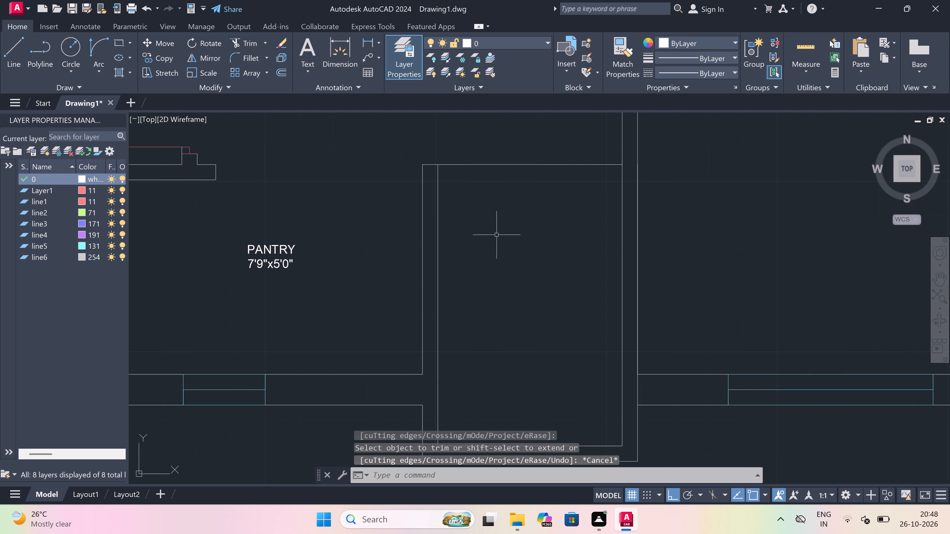
Add a two-line text label reading UTILITY and 4'6"x5'6" inside the narrow room beside the pantry.
{"action": "scroll", "coordinate": [497, 235], "scroll_direction": "down", "scroll_amount": 2}
{"action": "scroll", "coordinate": [506, 253], "scroll_direction": "up", "scroll_amount": 2}
{"action": "type", "text": "mt"}
{"action": "key", "text": "space"}
{"action": "left_click_drag", "start_coordinate": [450, 263], "coordinate": [457, 263]}
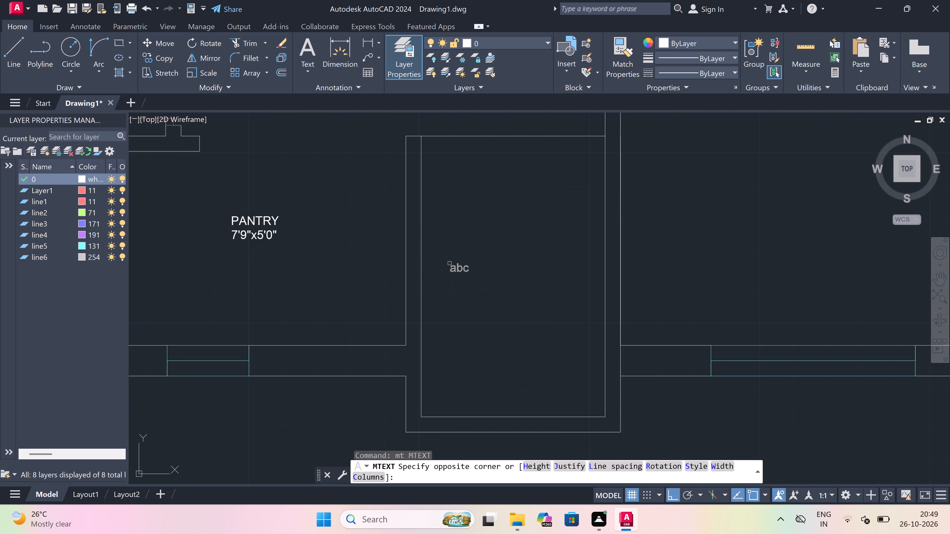
{"action": "left_click", "coordinate": [817, 283]}
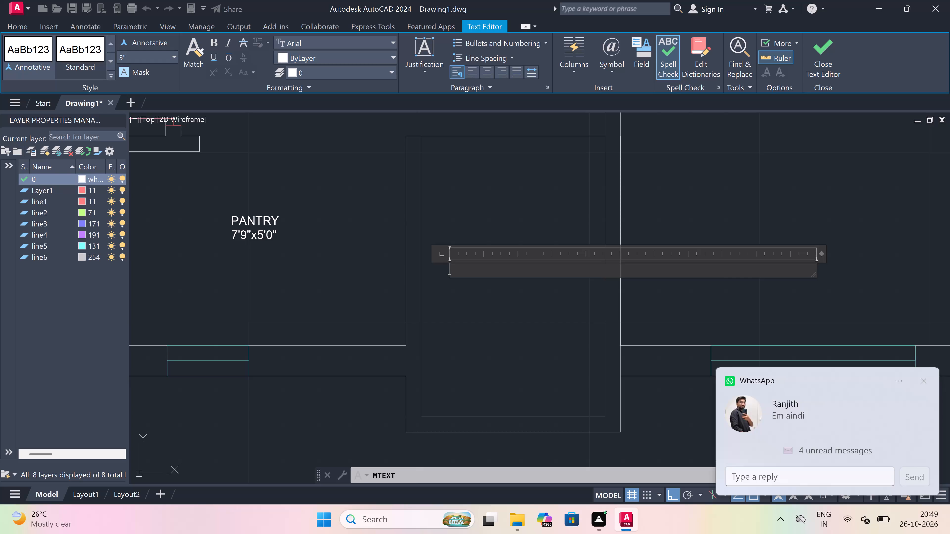
{"action": "key", "text": "t"}
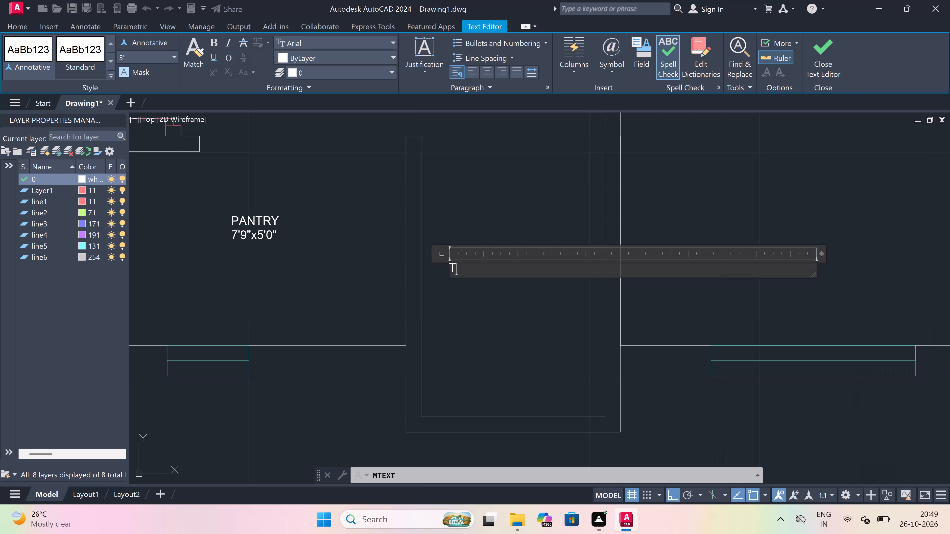
{"action": "key", "text": "BackSpace"}
{"action": "type", "text": "UTILITY"}
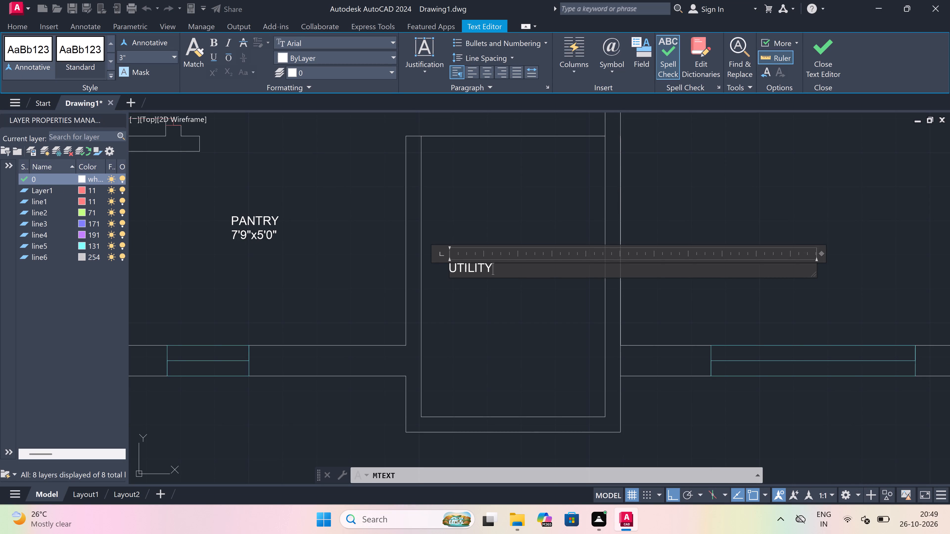
{"action": "key", "text": "Return"}
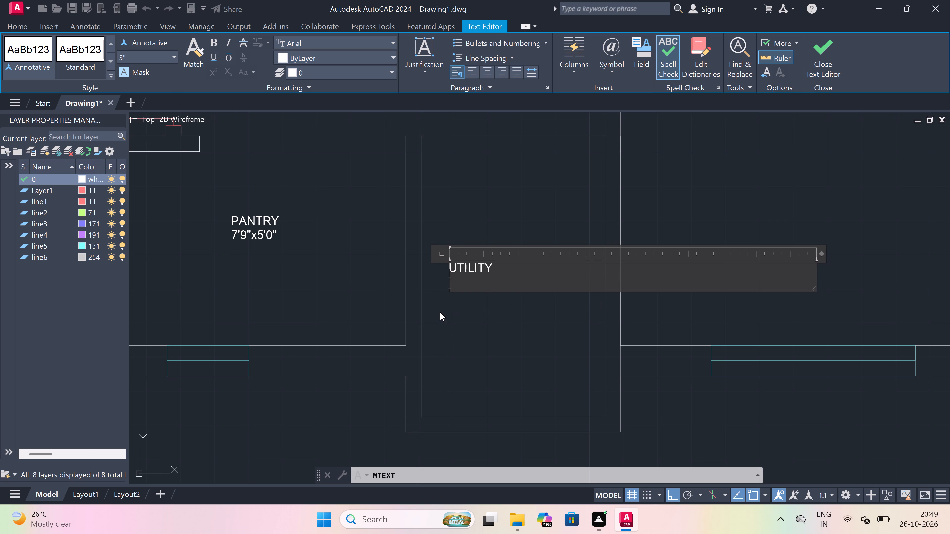
{"action": "scroll", "coordinate": [447, 298], "scroll_direction": "up", "scroll_amount": 2}
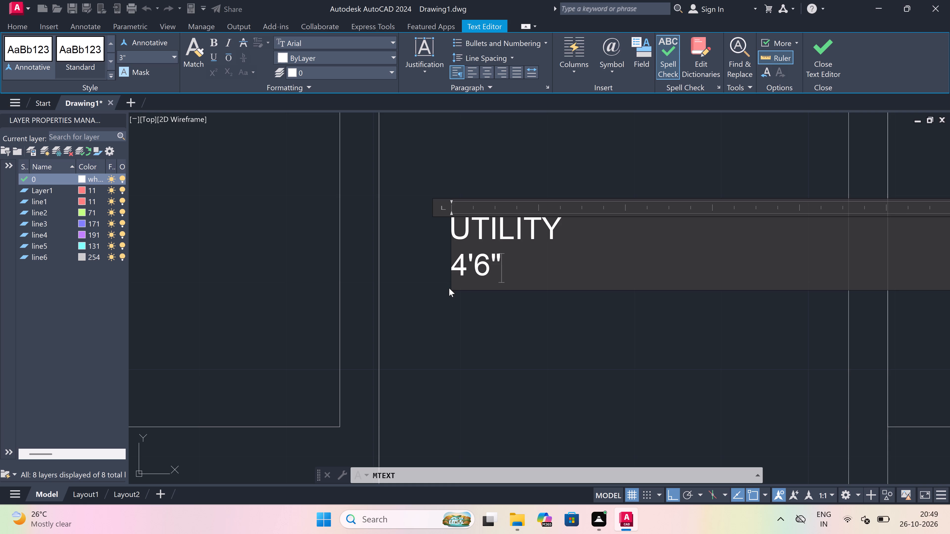
{"action": "key", "text": "x"}
{"action": "key", "text": "5"}
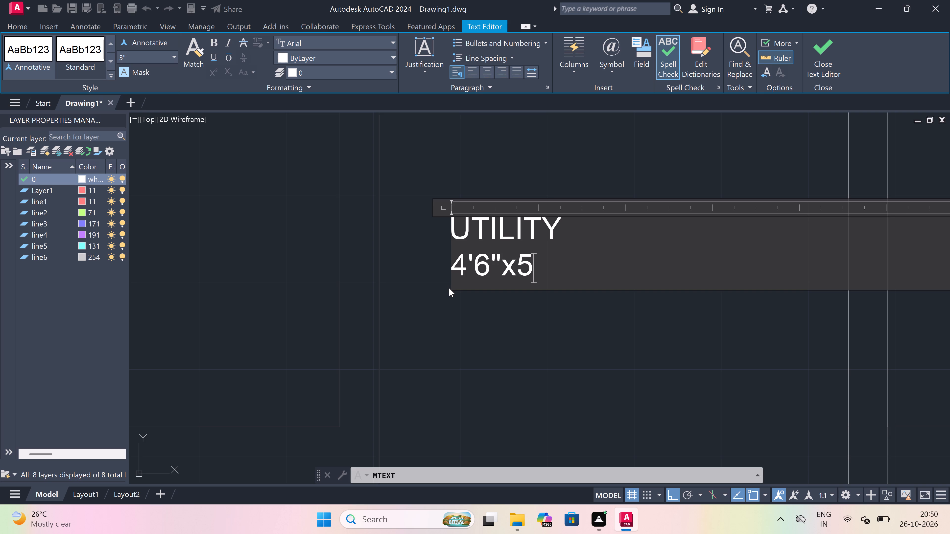
{"action": "type", "text": "'6\""}
{"action": "left_click", "coordinate": [471, 346]}
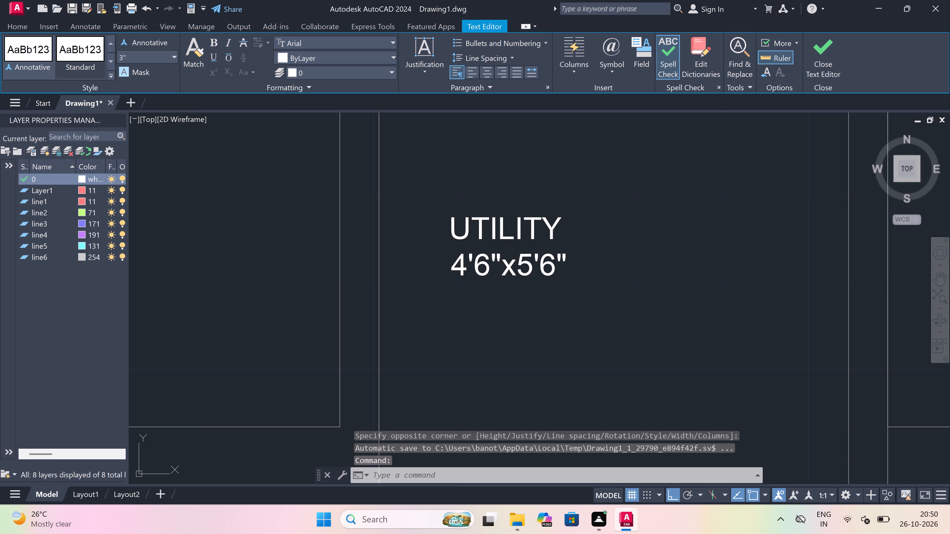
Add a two-line text label reading BEDROOM and 11'0"x10'0" in the room below the 10'0"x10'9" drawing room, beside the toilet.
{"action": "scroll", "coordinate": [454, 301], "scroll_direction": "down", "scroll_amount": 6}
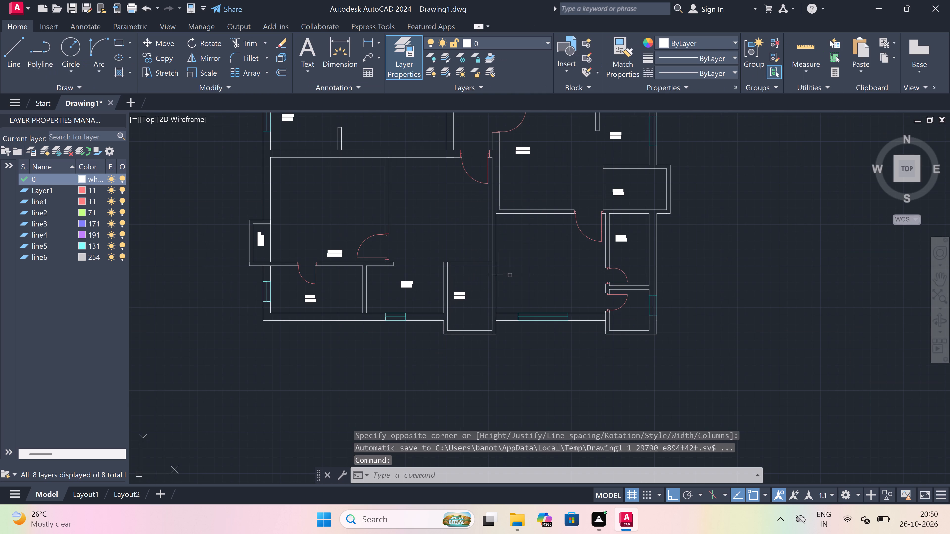
{"action": "scroll", "coordinate": [475, 290], "scroll_direction": "down", "scroll_amount": 1}
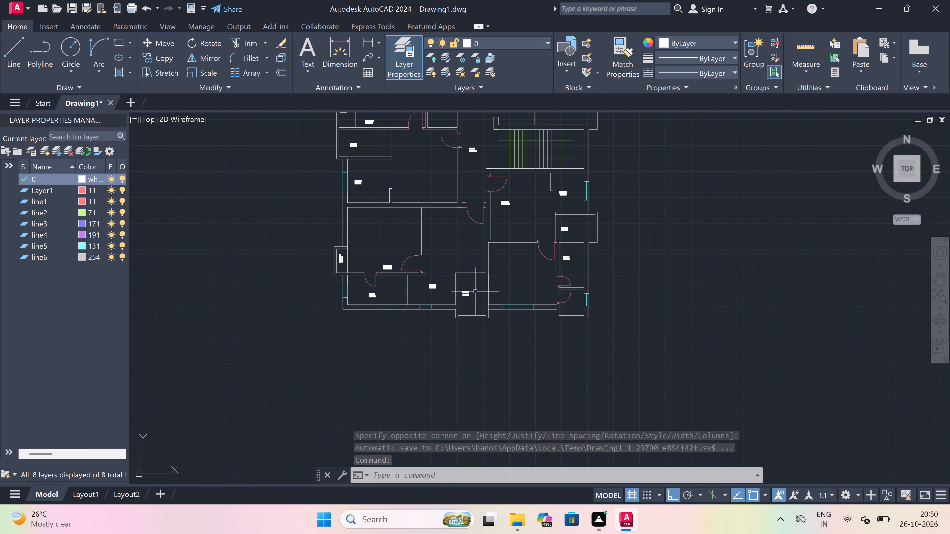
{"action": "scroll", "coordinate": [523, 229], "scroll_direction": "up", "scroll_amount": 1}
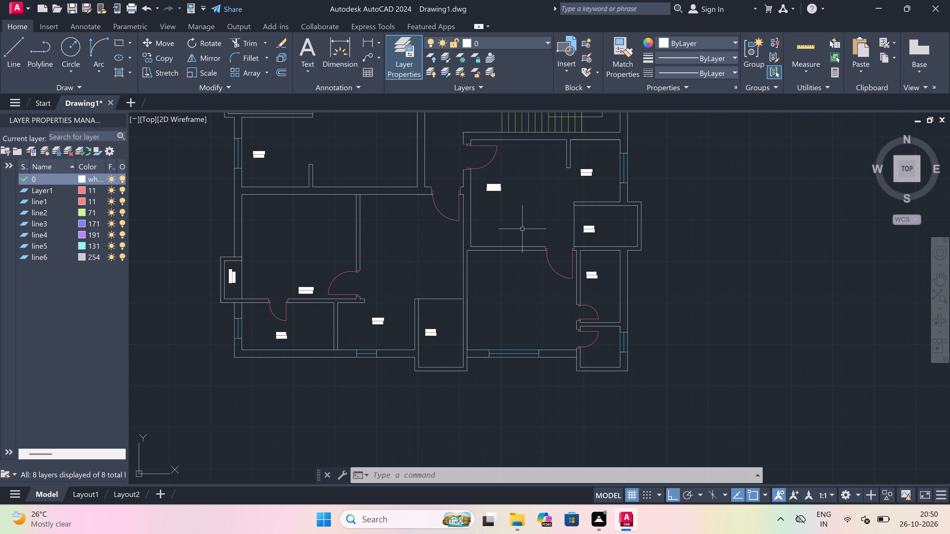
{"action": "scroll", "coordinate": [522, 229], "scroll_direction": "up", "scroll_amount": 2}
{"action": "key", "text": "space"}
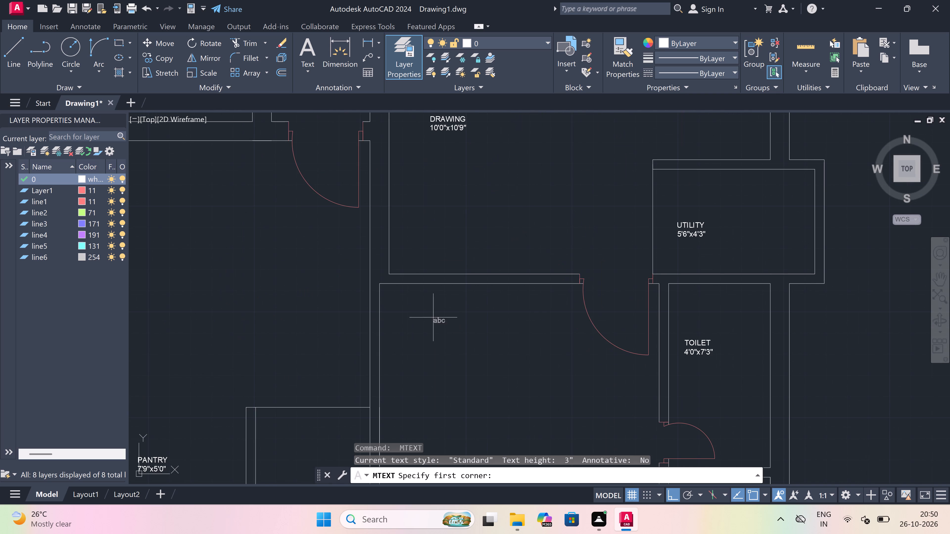
{"action": "left_click_drag", "start_coordinate": [407, 311], "coordinate": [415, 311]}
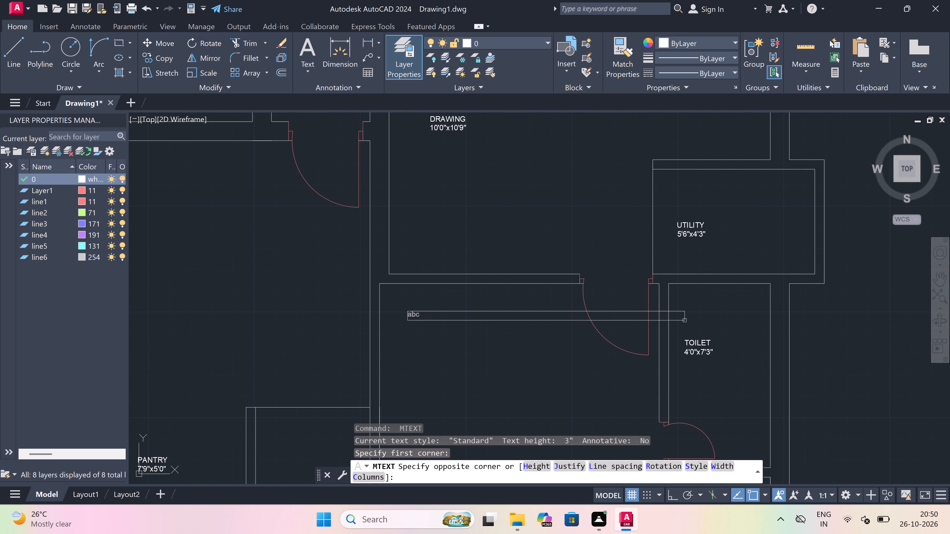
{"action": "left_click", "coordinate": [686, 320]}
{"action": "scroll", "coordinate": [399, 293], "scroll_direction": "up", "scroll_amount": 2}
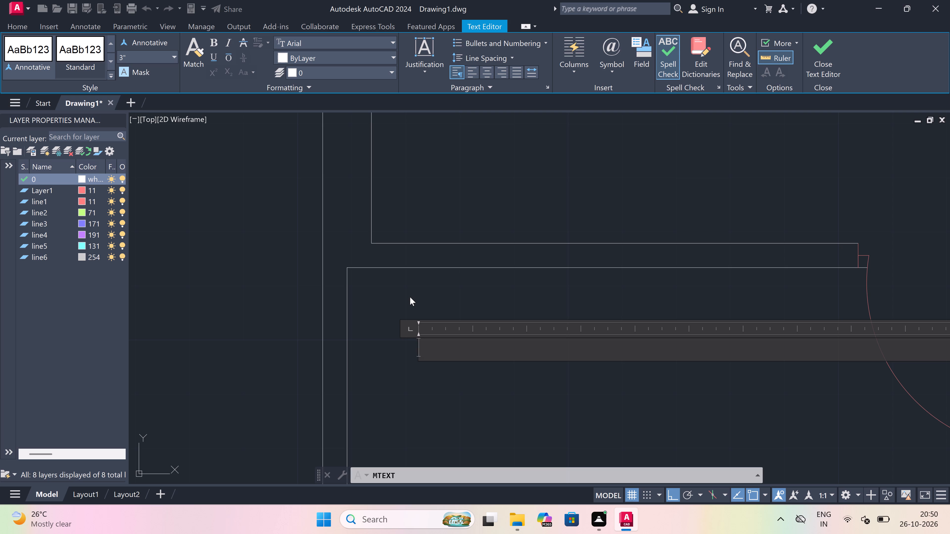
{"action": "scroll", "coordinate": [410, 297], "scroll_direction": "down", "scroll_amount": 2}
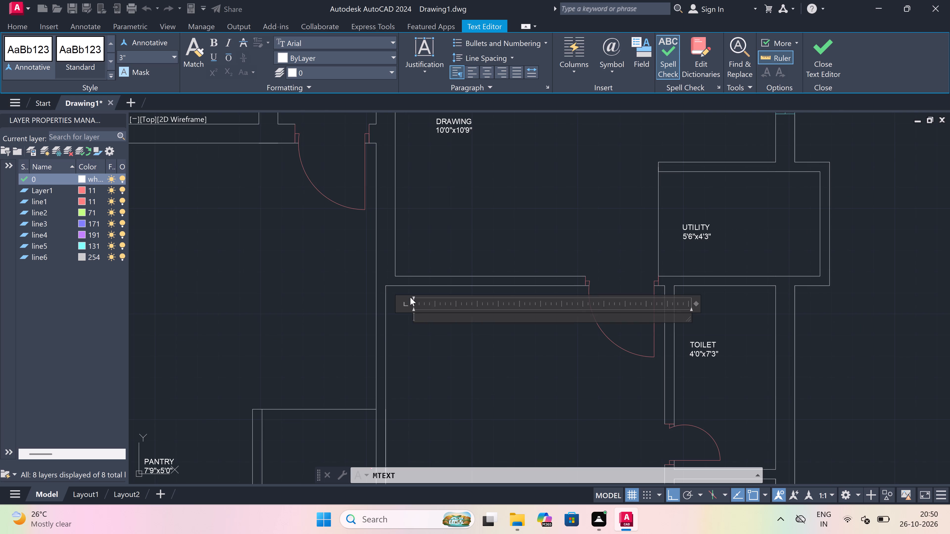
{"action": "scroll", "coordinate": [409, 298], "scroll_direction": "up", "scroll_amount": 2}
{"action": "scroll", "coordinate": [402, 302], "scroll_direction": "down", "scroll_amount": 3}
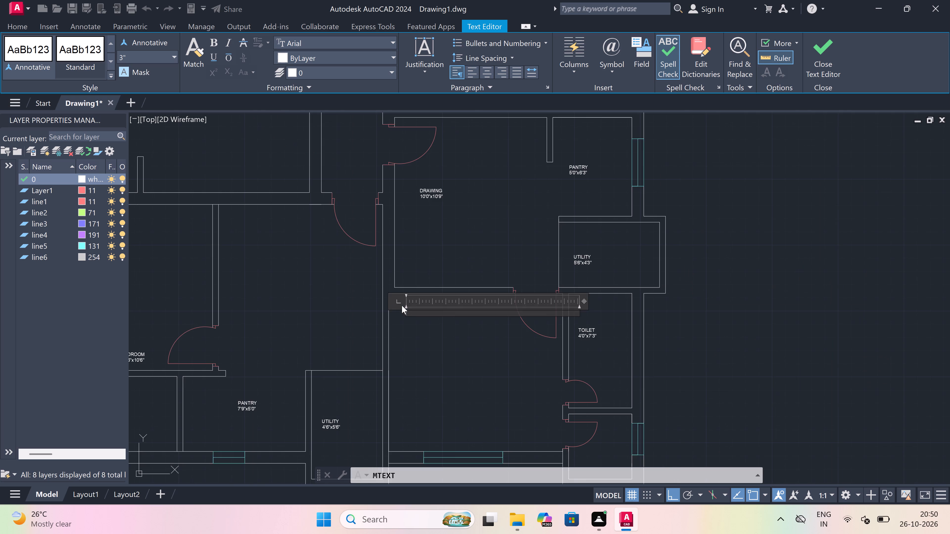
{"action": "scroll", "coordinate": [406, 311], "scroll_direction": "up", "scroll_amount": 4}
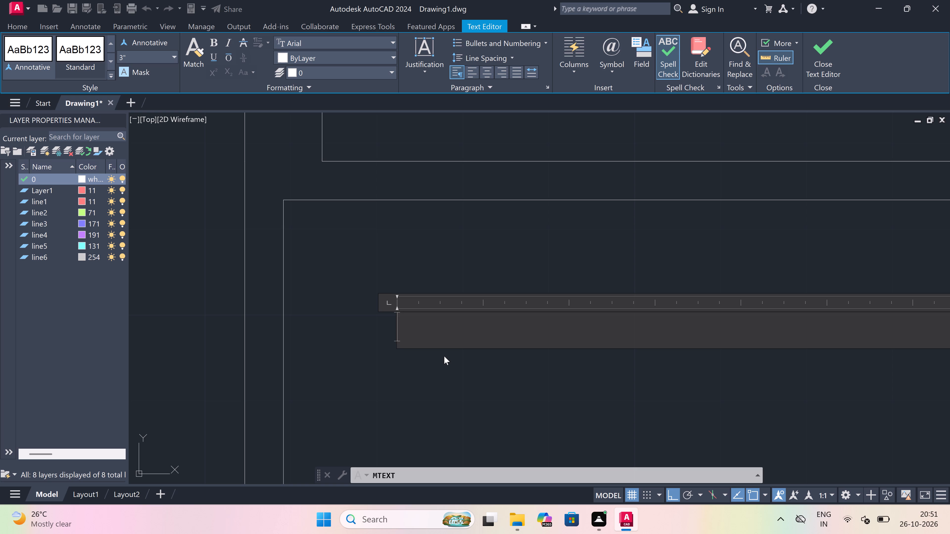
{"action": "scroll", "coordinate": [444, 355], "scroll_direction": "down", "scroll_amount": 2}
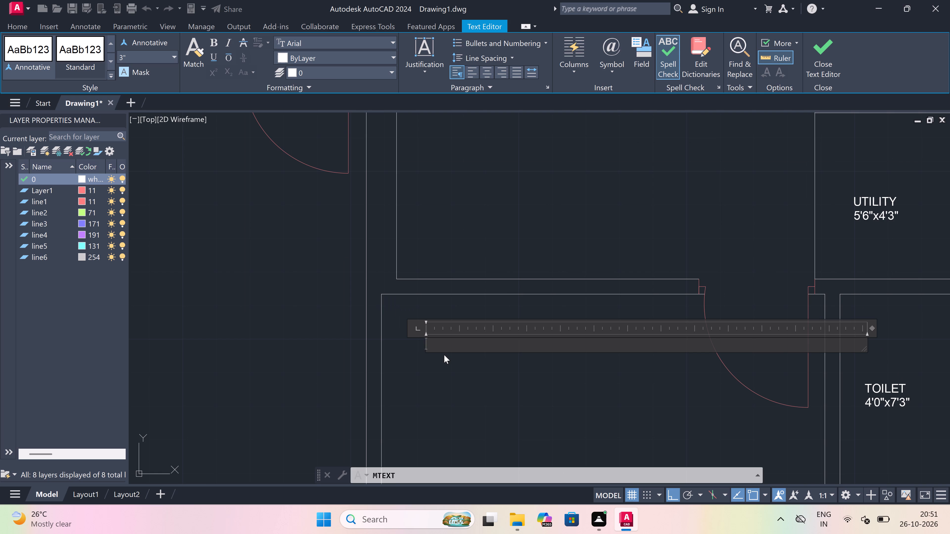
{"action": "scroll", "coordinate": [444, 355], "scroll_direction": "down", "scroll_amount": 3}
{"action": "scroll", "coordinate": [444, 355], "scroll_direction": "up", "scroll_amount": 3}
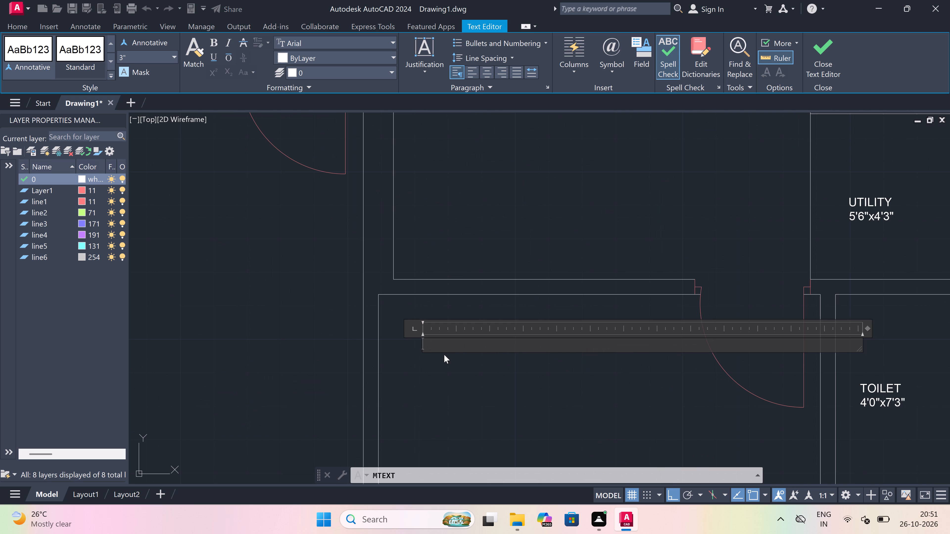
{"action": "type", "text": "BEDROOM"}
{"action": "key", "text": "Return"}
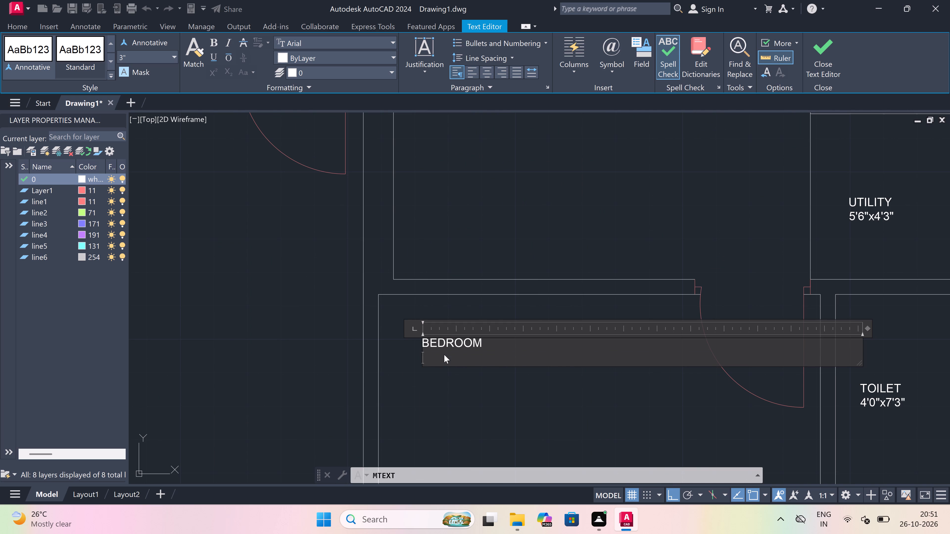
{"action": "type", "text": "11'0"}
{"action": "key", "text": "shift+quotedbl"}
{"action": "key", "text": "x"}
{"action": "type", "text": "10'0\""}
{"action": "left_click", "coordinate": [396, 391]}
Add a two-line text label reading DRAWING and 10'6"x10'6" in the unlabelled room between the 11'6"x10'6" and 11'0"x10'0" bedrooms.
{"action": "scroll", "coordinate": [400, 383], "scroll_direction": "down", "scroll_amount": 2}
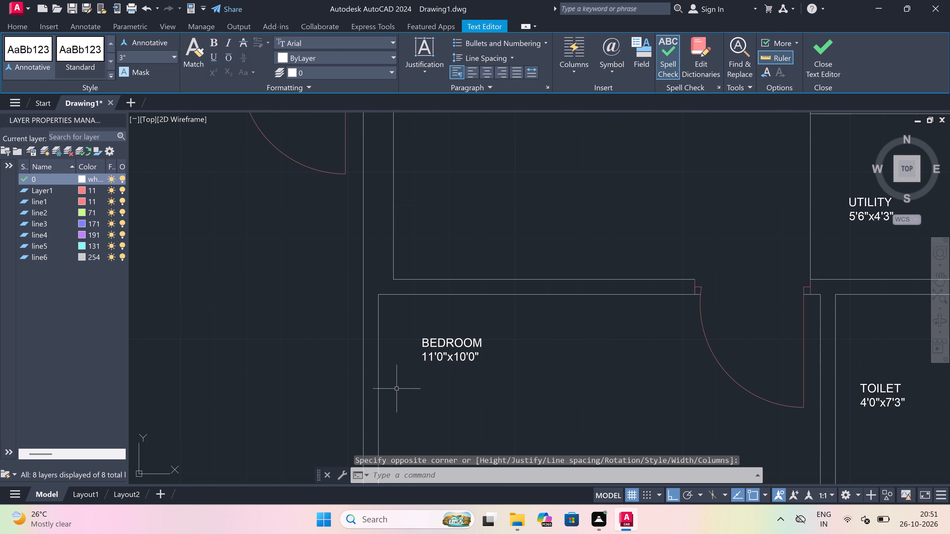
{"action": "scroll", "coordinate": [400, 383], "scroll_direction": "down", "scroll_amount": 3}
{"action": "scroll", "coordinate": [426, 335], "scroll_direction": "down", "scroll_amount": 2}
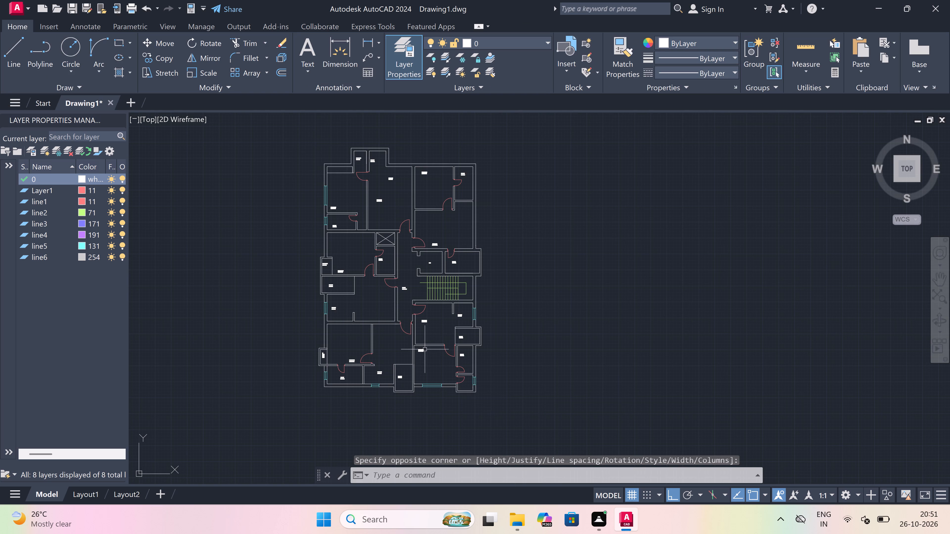
{"action": "key", "text": "space"}
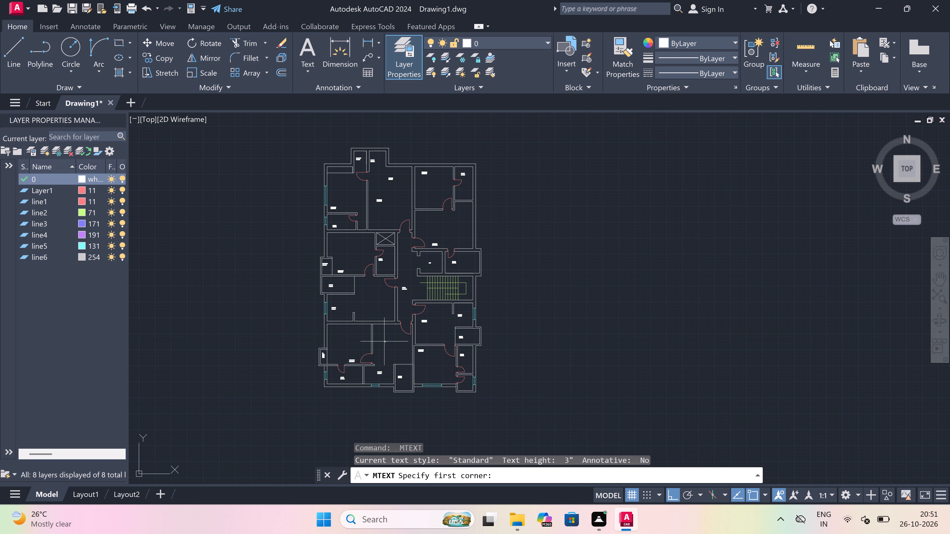
{"action": "scroll", "coordinate": [383, 341], "scroll_direction": "up", "scroll_amount": 2}
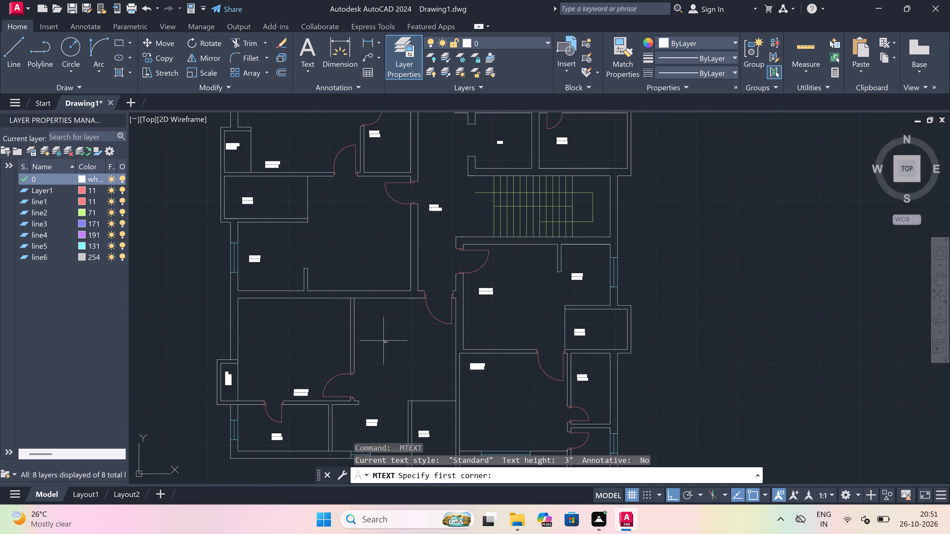
{"action": "scroll", "coordinate": [382, 341], "scroll_direction": "up", "scroll_amount": 2}
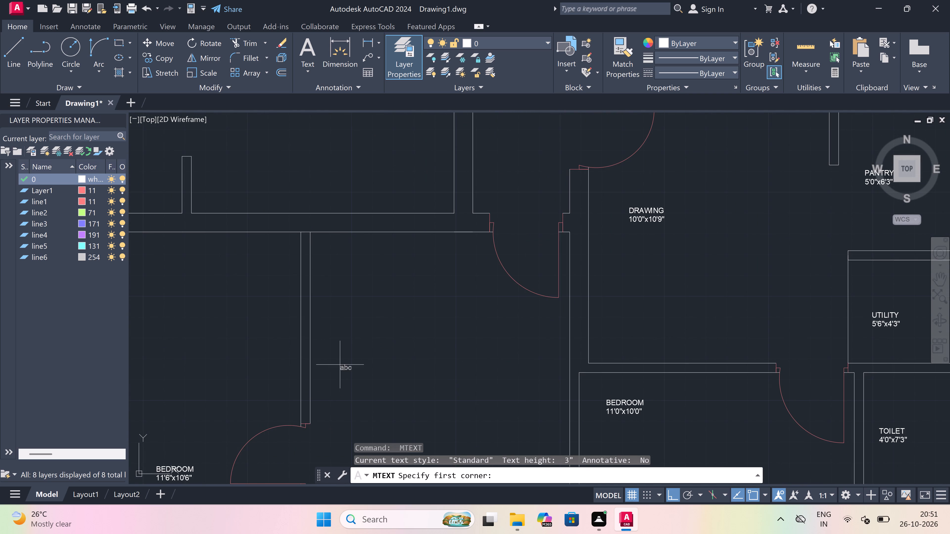
{"action": "left_click_drag", "start_coordinate": [341, 365], "coordinate": [349, 367]}
{"action": "left_click", "coordinate": [672, 375]}
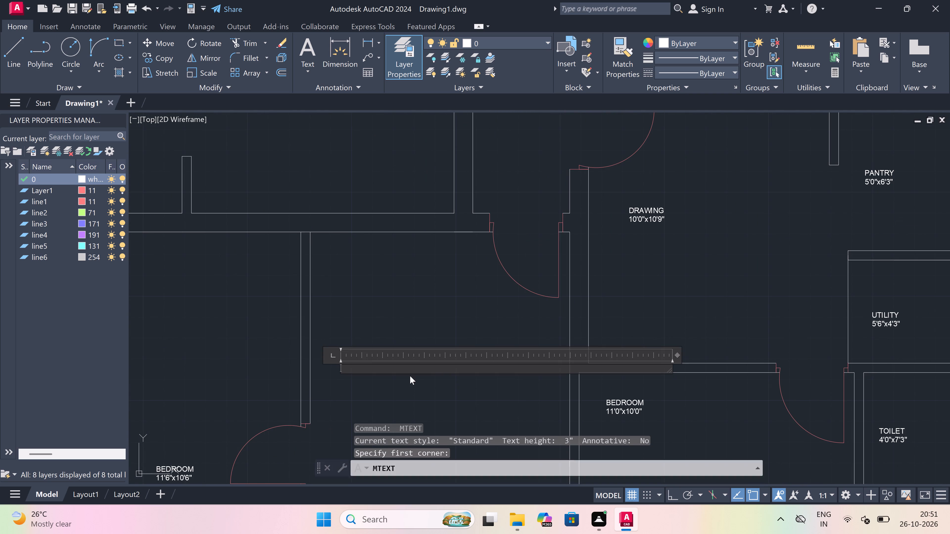
{"action": "scroll", "coordinate": [319, 372], "scroll_direction": "up", "scroll_amount": 2}
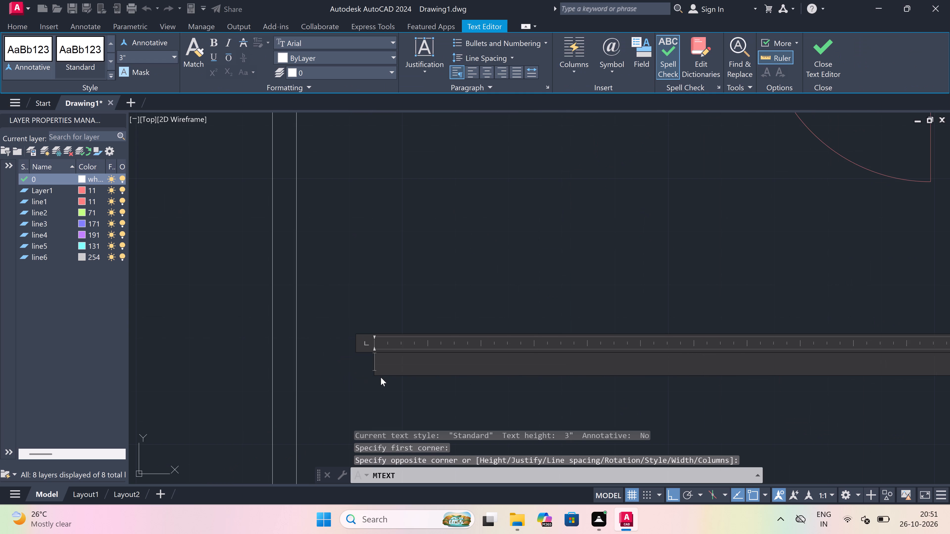
{"action": "type", "text": "DRAWI"}
{"action": "type", "text": "NING"}
{"action": "key", "text": "BackSpace"}
{"action": "key", "text": "BackSpace"}
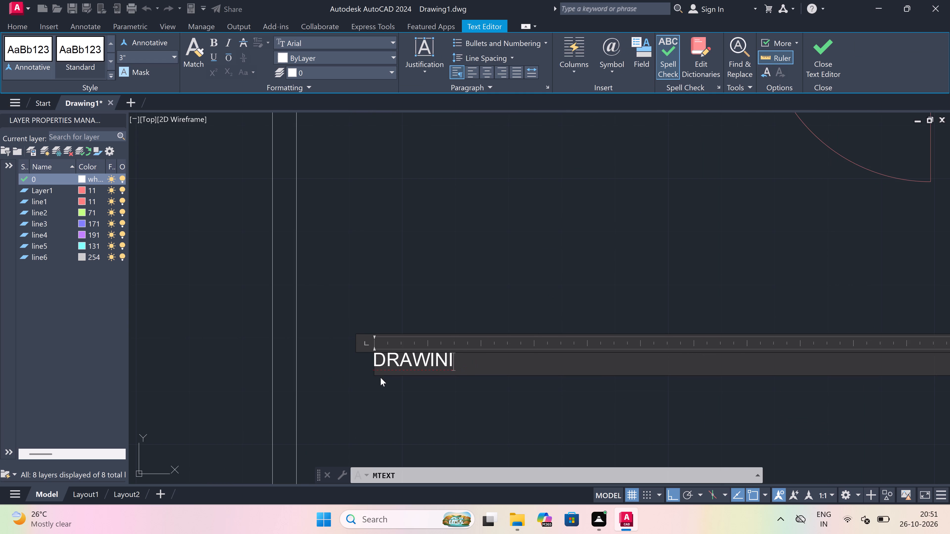
{"action": "key", "text": "BackSpace"}
{"action": "key", "text": "g"}
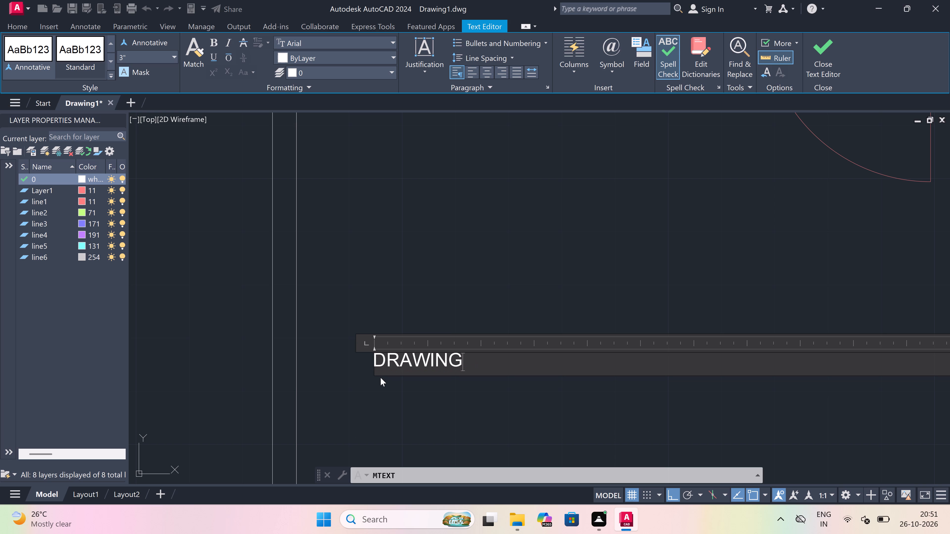
{"action": "key", "text": "Return"}
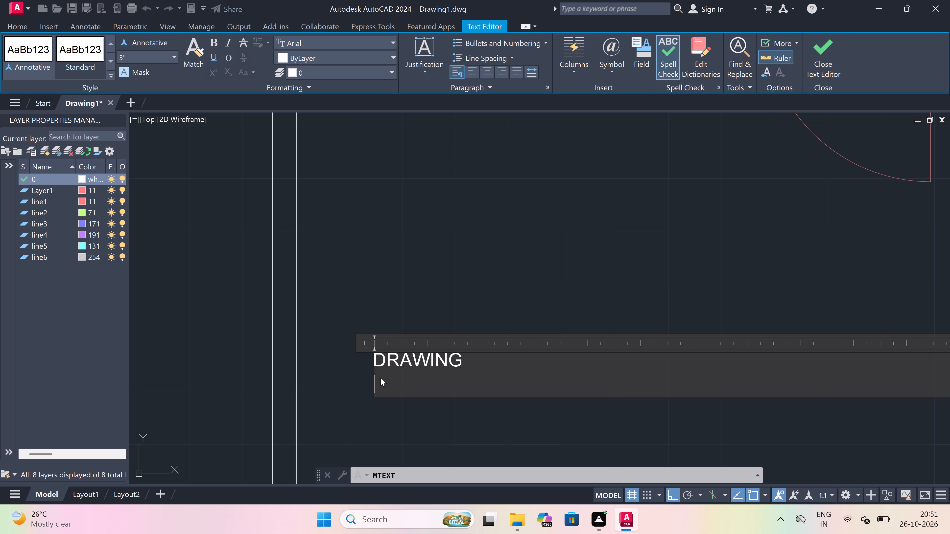
{"action": "type", "text": "10'6"}
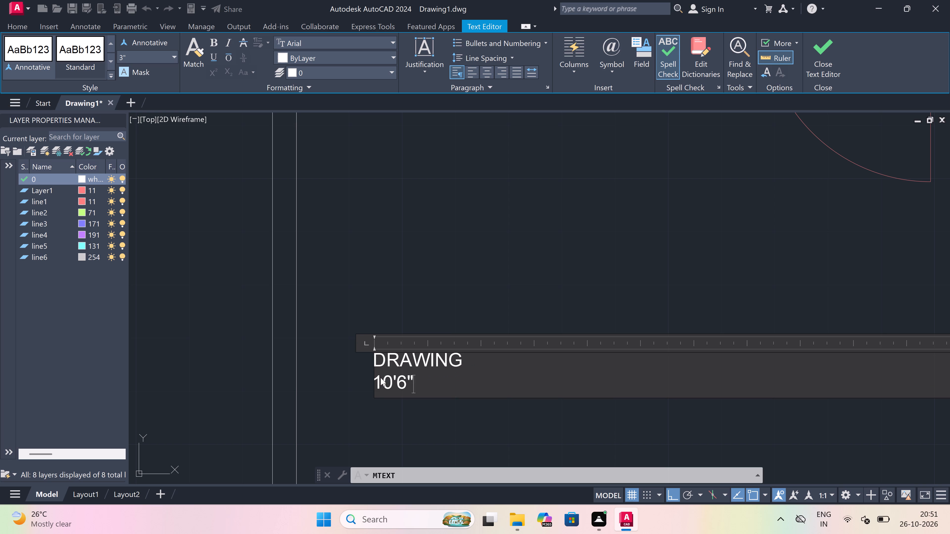
{"action": "key", "text": "x"}
{"action": "type", "text": "10"}
{"action": "type", "text": "'6\""}
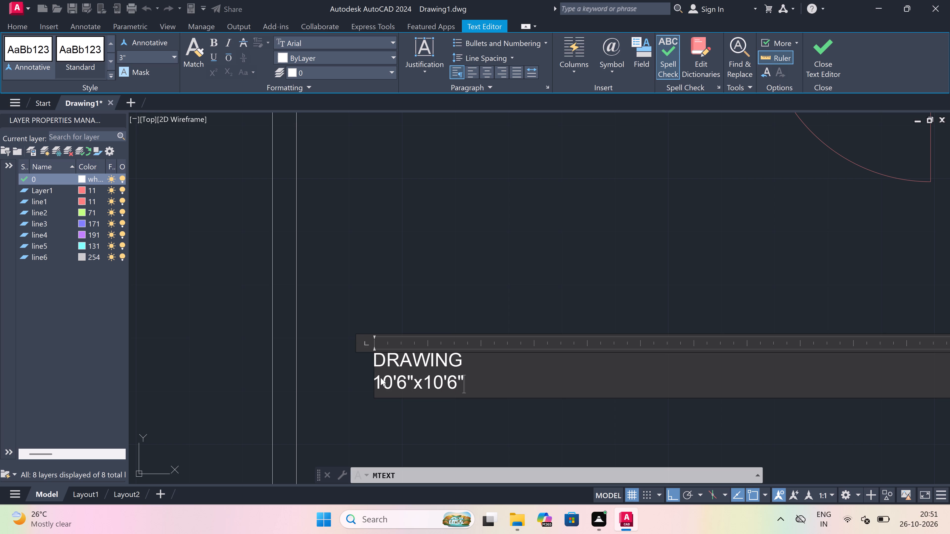
{"action": "left_click", "coordinate": [391, 263]}
Add a two-line text label reading DRAWING and 10'9"x11'9" in the open room beside the 6'9"x7'0" pantry and 7'6"x4'4" utility.
{"action": "scroll", "coordinate": [393, 263], "scroll_direction": "down", "scroll_amount": 6}
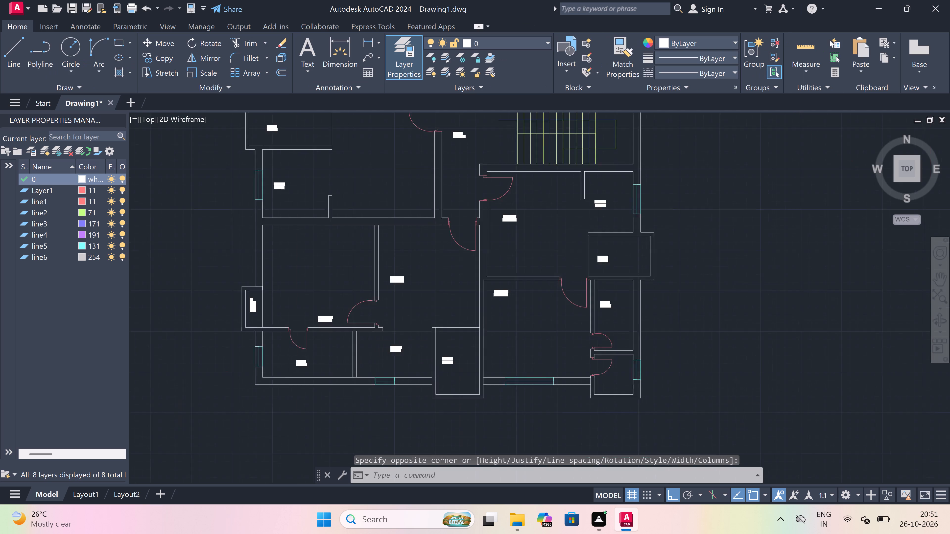
{"action": "scroll", "coordinate": [393, 263], "scroll_direction": "down", "scroll_amount": 1}
{"action": "scroll", "coordinate": [388, 238], "scroll_direction": "up", "scroll_amount": 2}
{"action": "scroll", "coordinate": [418, 307], "scroll_direction": "down", "scroll_amount": 1}
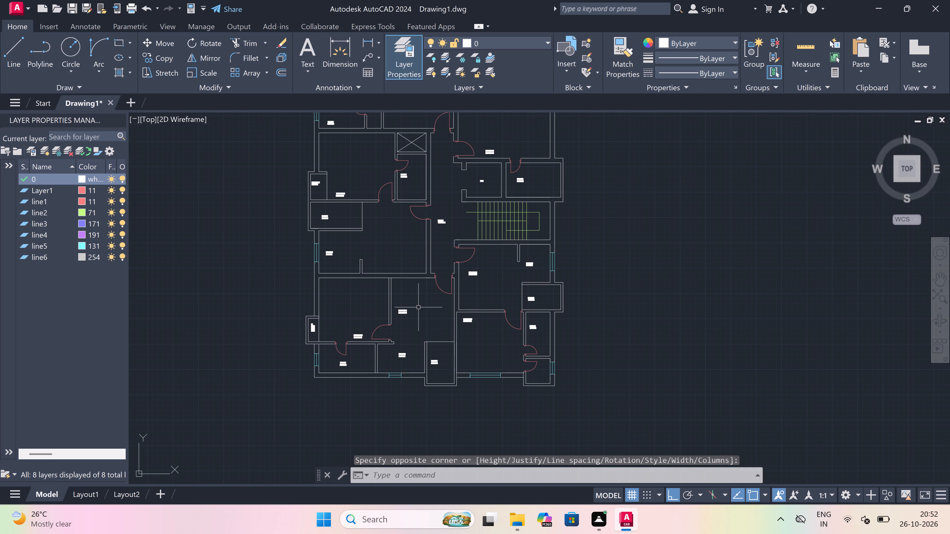
{"action": "scroll", "coordinate": [418, 307], "scroll_direction": "down", "scroll_amount": 1}
{"action": "key", "text": "space"}
{"action": "scroll", "coordinate": [403, 277], "scroll_direction": "up", "scroll_amount": 3}
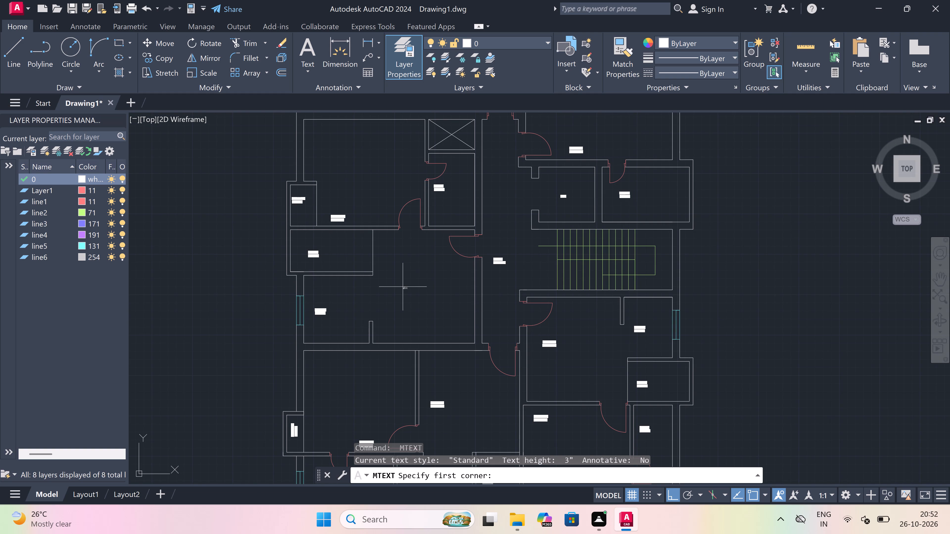
{"action": "scroll", "coordinate": [403, 285], "scroll_direction": "up", "scroll_amount": 2}
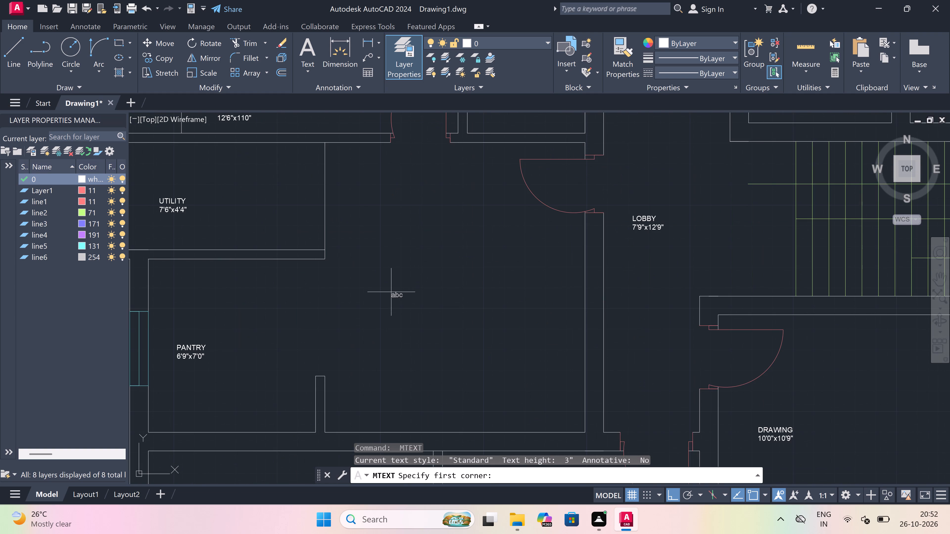
{"action": "left_click", "coordinate": [390, 300]}
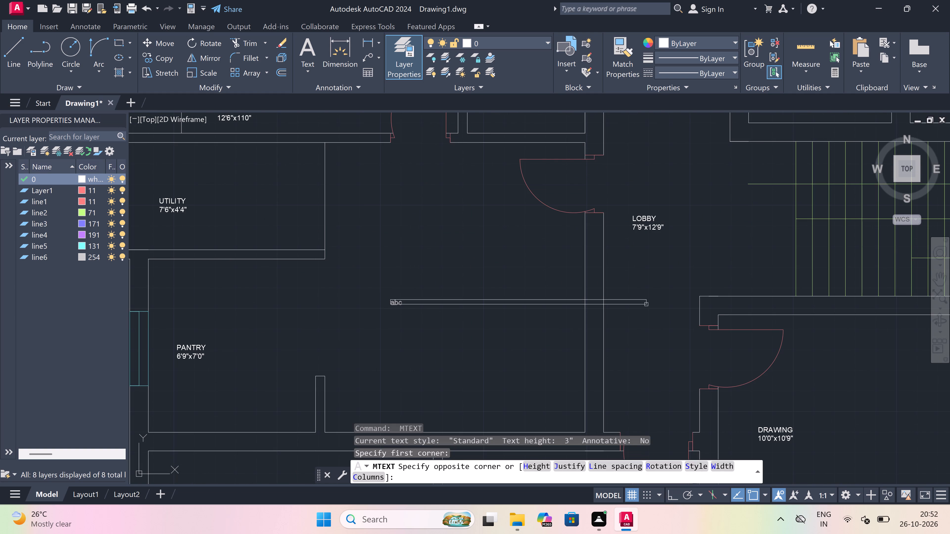
{"action": "left_click", "coordinate": [714, 311]}
{"action": "scroll", "coordinate": [386, 282], "scroll_direction": "up", "scroll_amount": 2}
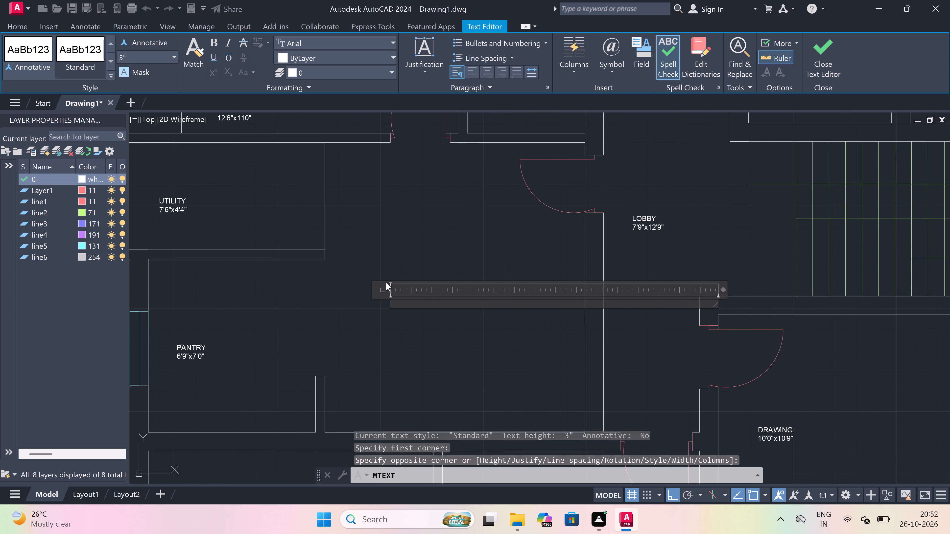
{"action": "scroll", "coordinate": [384, 297], "scroll_direction": "down", "scroll_amount": 2}
{"action": "scroll", "coordinate": [387, 315], "scroll_direction": "up", "scroll_amount": 2}
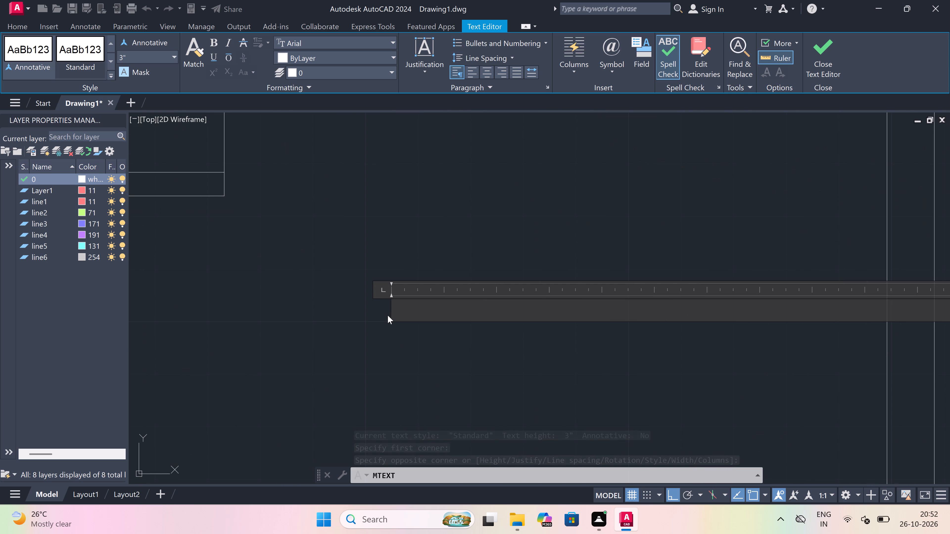
{"action": "type", "text": "DRAWI"}
{"action": "type", "text": "NG"}
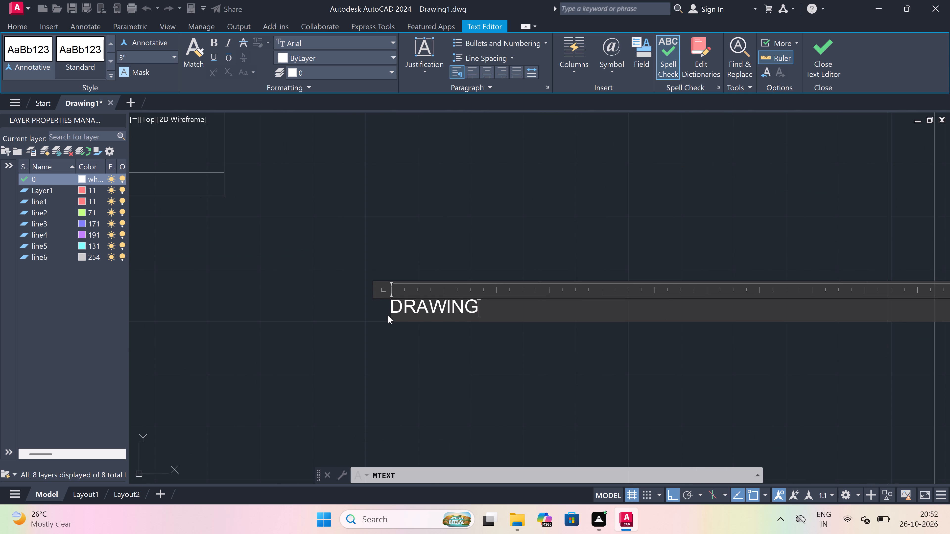
{"action": "key", "text": "Return"}
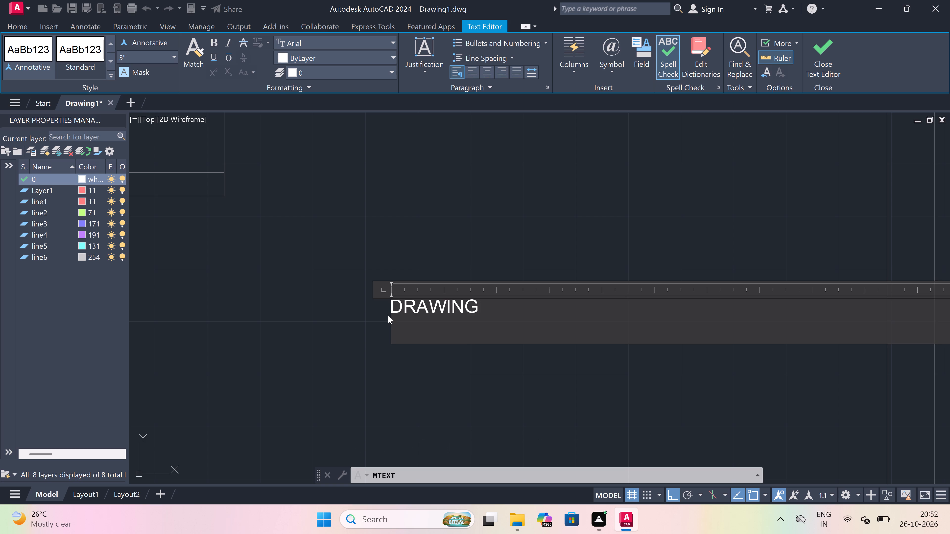
{"action": "type", "text": "10'9"}
{"action": "key", "text": "shift+quotedbl"}
{"action": "key", "text": "x"}
{"action": "type", "text": "11'9\""}
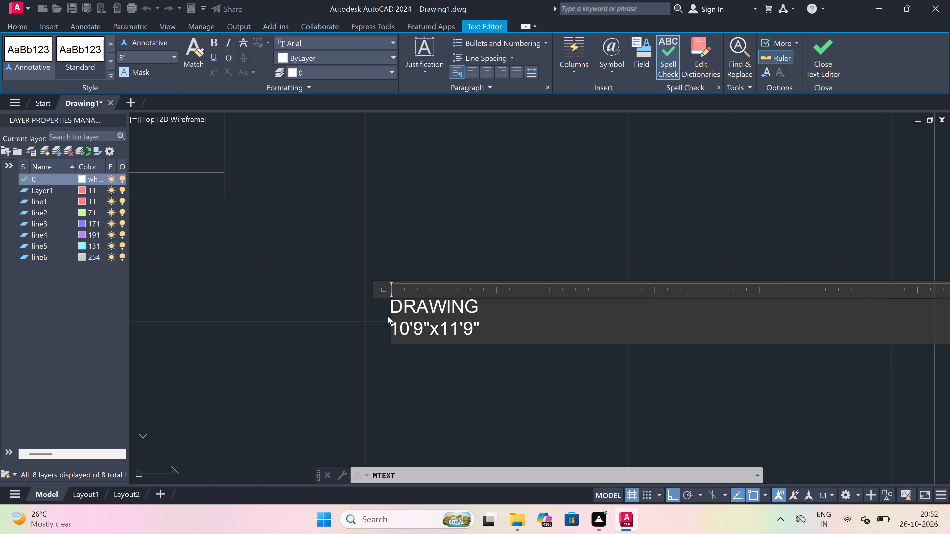
{"action": "left_click", "coordinate": [365, 352]}
Look over the whole floor plan to check the room labels for missing or misplaced ones.
{"action": "scroll", "coordinate": [441, 293], "scroll_direction": "down", "scroll_amount": 4}
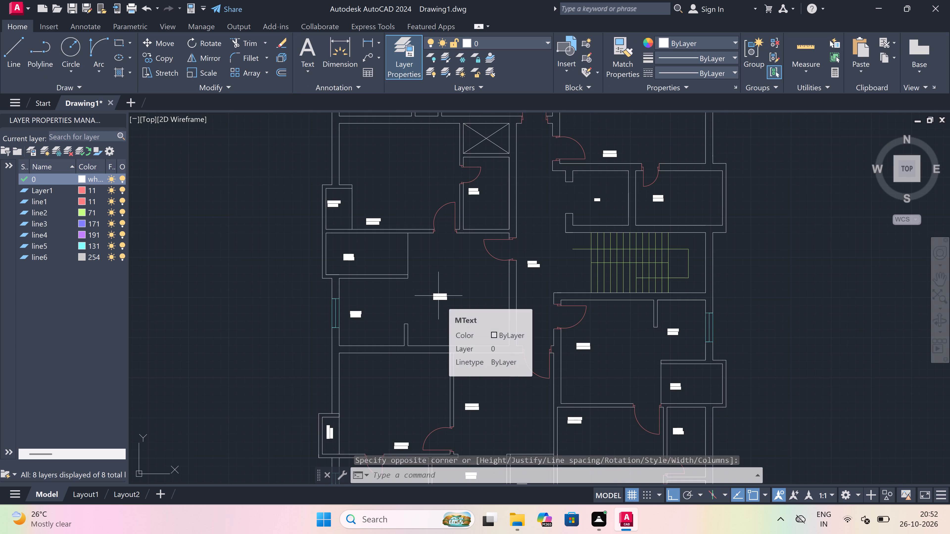
{"action": "scroll", "coordinate": [437, 301], "scroll_direction": "up", "scroll_amount": 1}
{"action": "scroll", "coordinate": [436, 300], "scroll_direction": "down", "scroll_amount": 4}
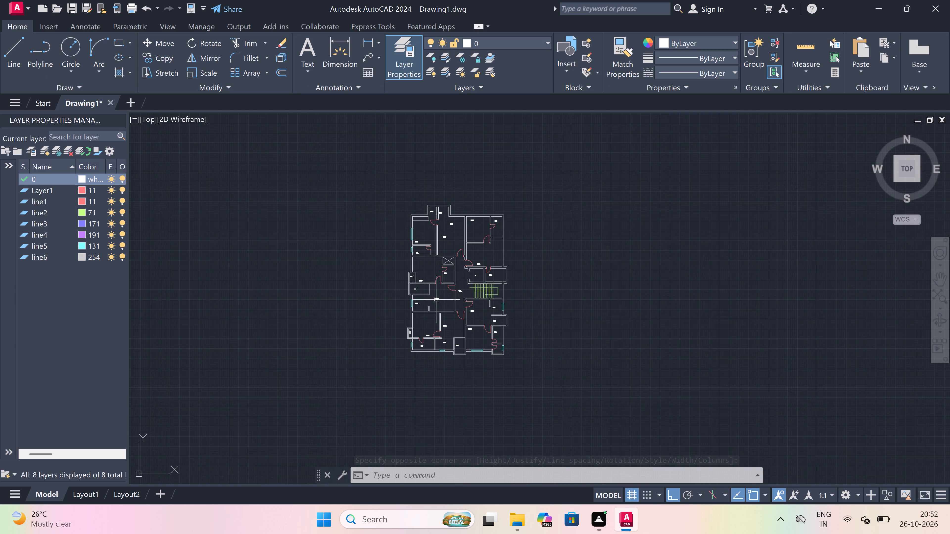
{"action": "scroll", "coordinate": [439, 203], "scroll_direction": "up", "scroll_amount": 2}
{"action": "scroll", "coordinate": [411, 252], "scroll_direction": "down", "scroll_amount": 1}
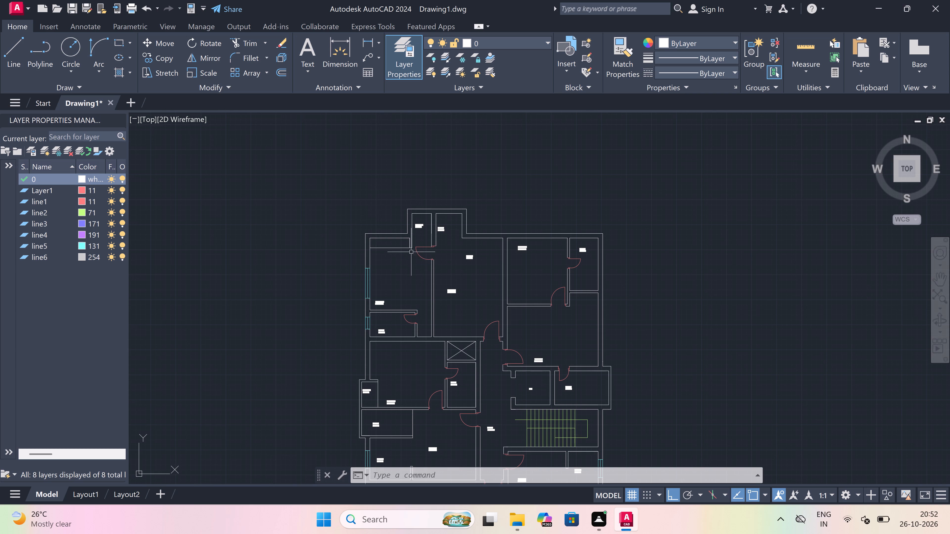
{"action": "scroll", "coordinate": [411, 252], "scroll_direction": "down", "scroll_amount": 2}
{"action": "scroll", "coordinate": [433, 282], "scroll_direction": "up", "scroll_amount": 2}
{"action": "scroll", "coordinate": [469, 242], "scroll_direction": "down", "scroll_amount": 1}
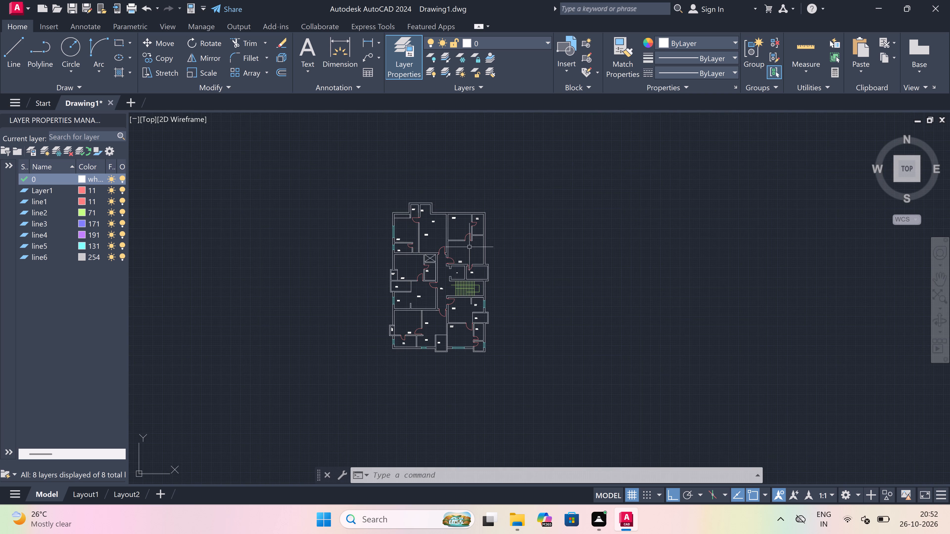
{"action": "scroll", "coordinate": [469, 282], "scroll_direction": "up", "scroll_amount": 3}
{"action": "scroll", "coordinate": [469, 282], "scroll_direction": "down", "scroll_amount": 2}
{"action": "scroll", "coordinate": [442, 305], "scroll_direction": "up", "scroll_amount": 1}
{"action": "scroll", "coordinate": [428, 261], "scroll_direction": "down", "scroll_amount": 2}
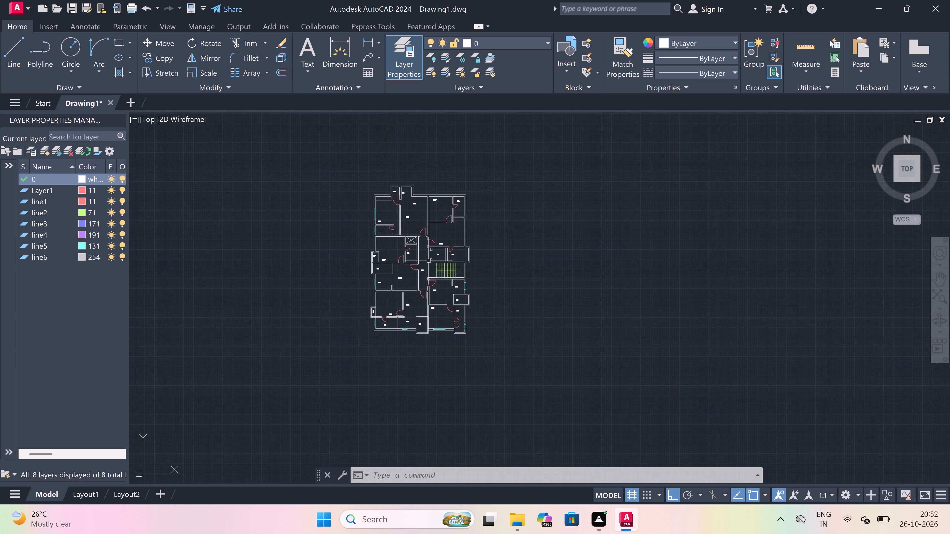
{"action": "scroll", "coordinate": [414, 314], "scroll_direction": "up", "scroll_amount": 2}
{"action": "scroll", "coordinate": [433, 319], "scroll_direction": "down", "scroll_amount": 1}
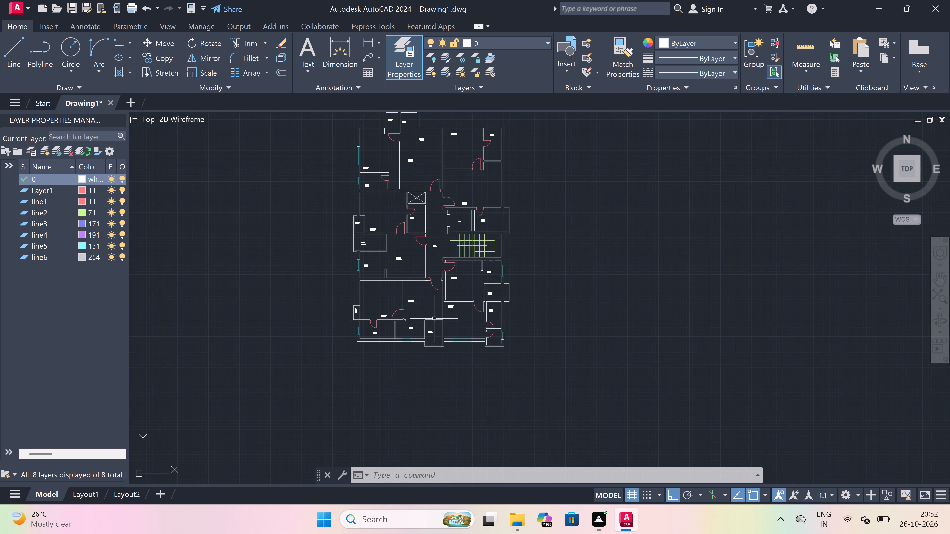
{"action": "scroll", "coordinate": [433, 334], "scroll_direction": "up", "scroll_amount": 1}
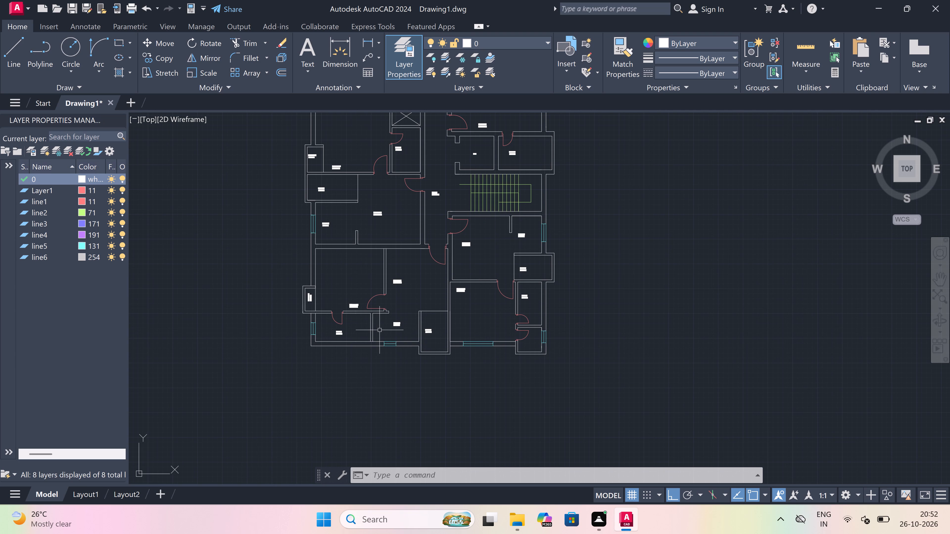
{"action": "scroll", "coordinate": [382, 327], "scroll_direction": "up", "scroll_amount": 2}
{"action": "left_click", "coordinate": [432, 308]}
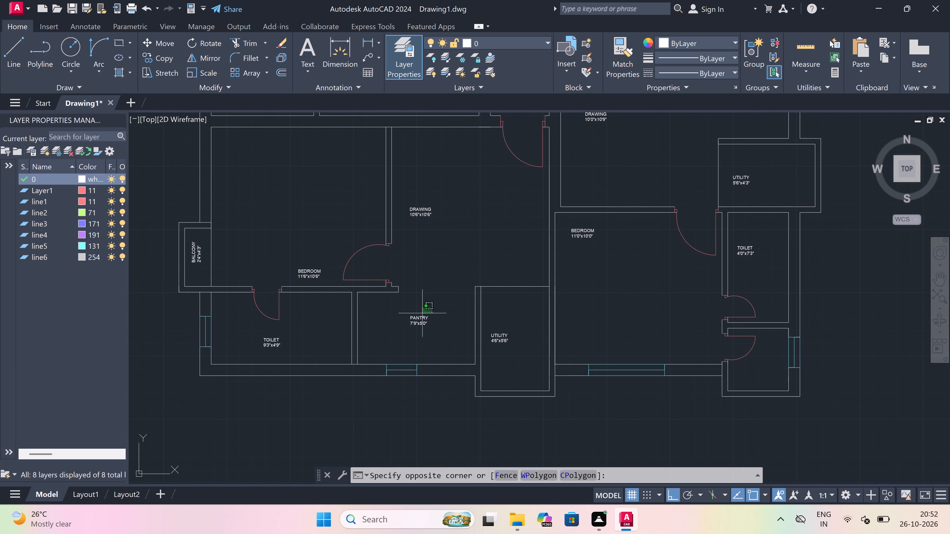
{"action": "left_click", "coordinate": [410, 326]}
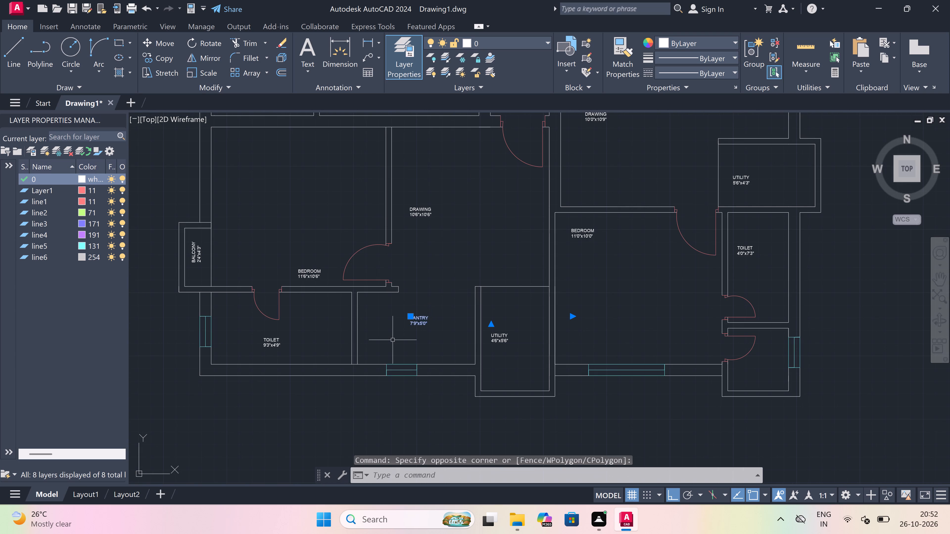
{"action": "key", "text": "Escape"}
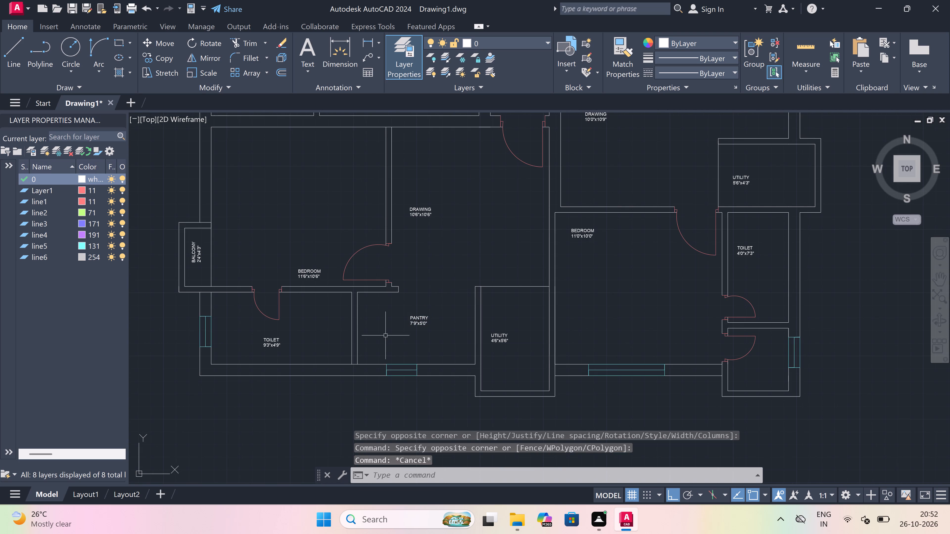
Trim the wall-line pieces across the 9'3"x4'9" toilet–pantry partition at the outer wall and the 11'6"x10'6" bedroom–drawing partition at its upper junction.
{"action": "key", "text": "t"}
{"action": "key", "text": "r"}
{"action": "key", "text": "space"}
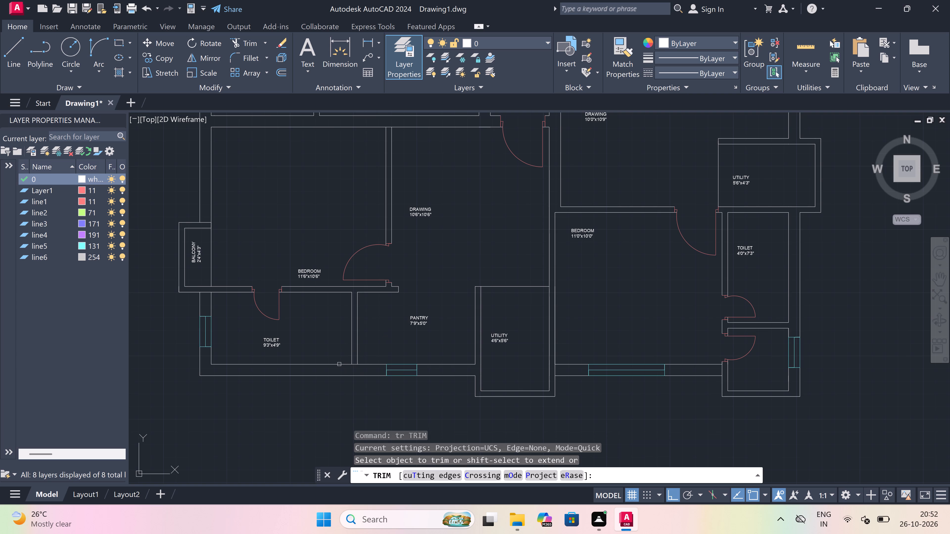
{"action": "scroll", "coordinate": [355, 367], "scroll_direction": "up", "scroll_amount": 2}
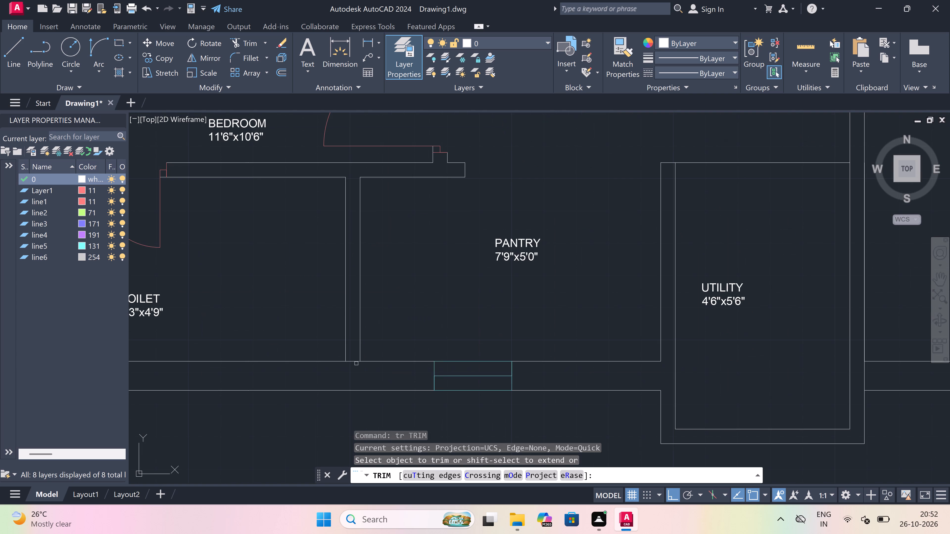
{"action": "left_click", "coordinate": [351, 362]}
{"action": "scroll", "coordinate": [369, 350], "scroll_direction": "down", "scroll_amount": 3}
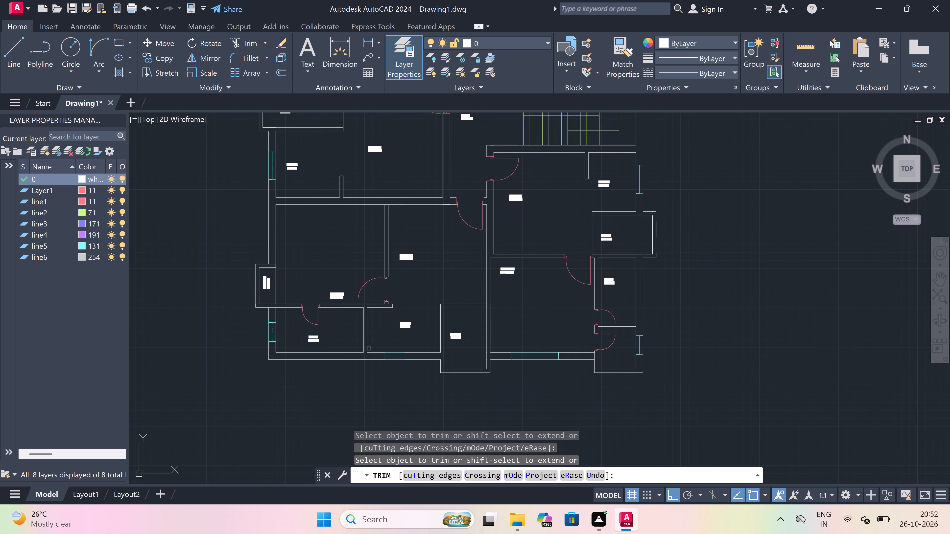
{"action": "scroll", "coordinate": [371, 343], "scroll_direction": "down", "scroll_amount": 2}
{"action": "scroll", "coordinate": [376, 286], "scroll_direction": "up", "scroll_amount": 2}
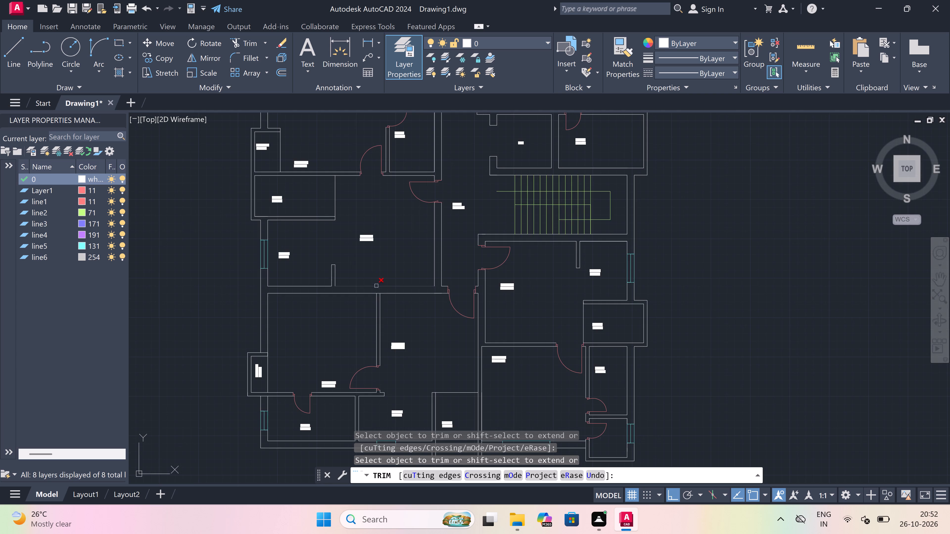
{"action": "scroll", "coordinate": [382, 297], "scroll_direction": "up", "scroll_amount": 3}
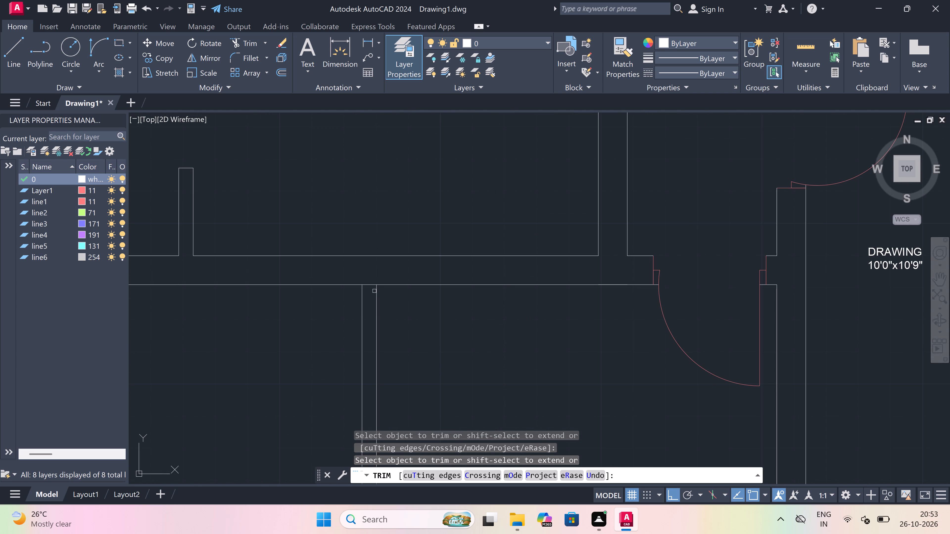
{"action": "left_click", "coordinate": [371, 285]}
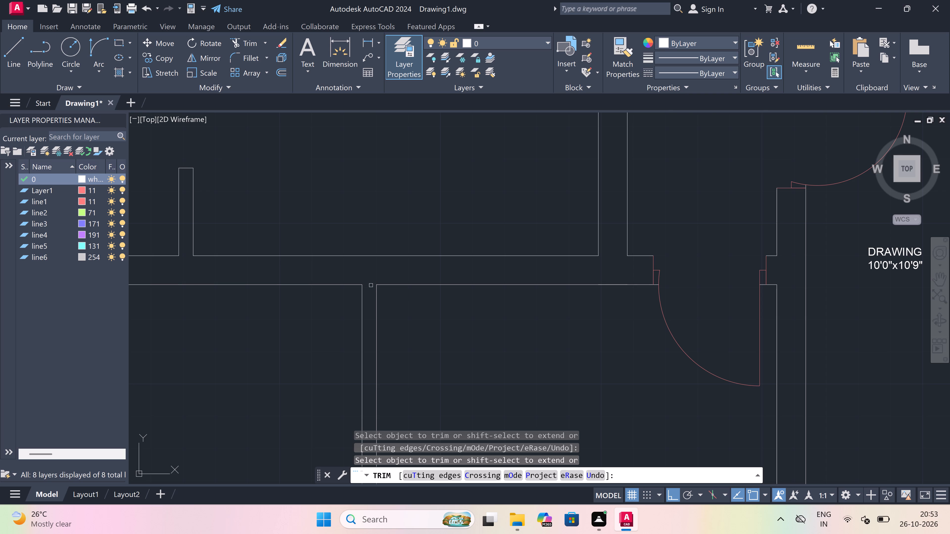
{"action": "scroll", "coordinate": [371, 285], "scroll_direction": "down", "scroll_amount": 2}
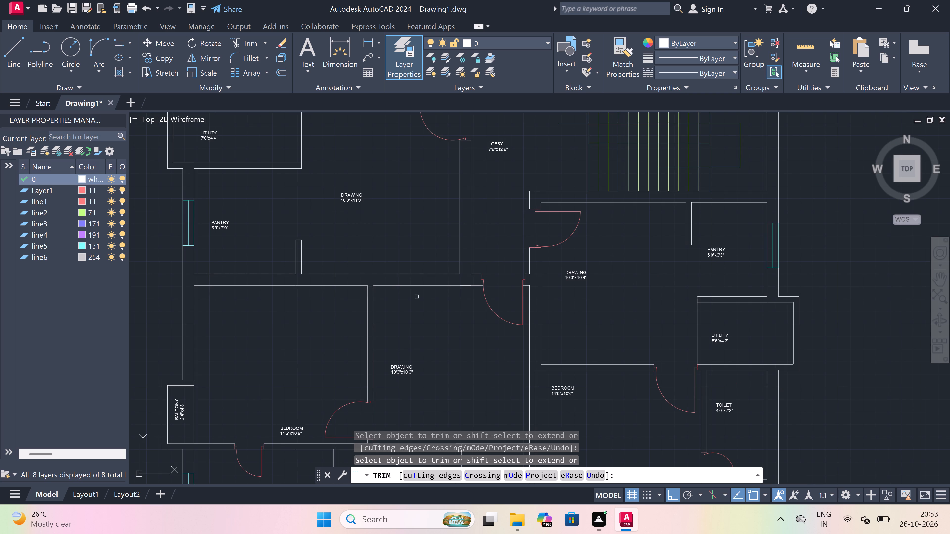
{"action": "key", "text": "Escape"}
Select all similar room text labels across the floor plan and set their text height to 5".
{"action": "scroll", "coordinate": [417, 297], "scroll_direction": "down", "scroll_amount": 3}
{"action": "scroll", "coordinate": [425, 323], "scroll_direction": "up", "scroll_amount": 3}
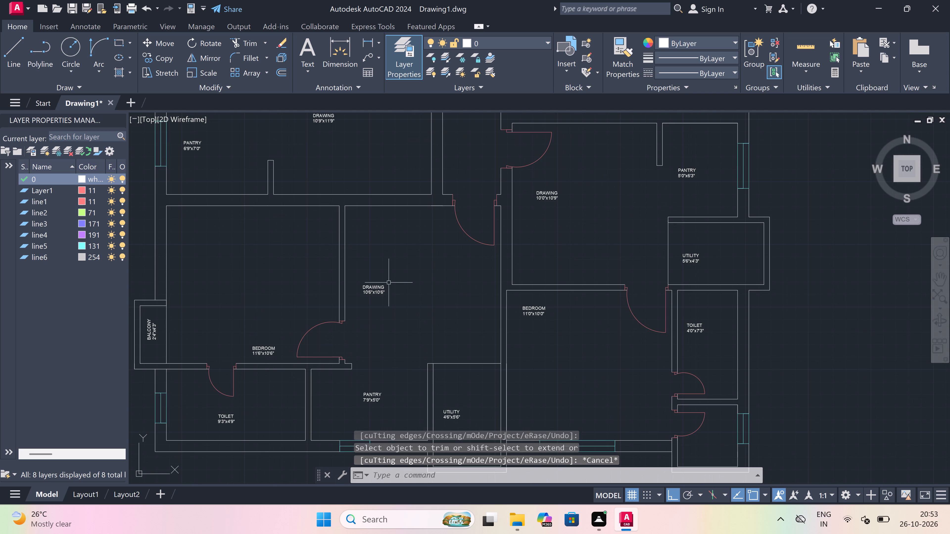
{"action": "left_click", "coordinate": [389, 282]}
{"action": "left_click", "coordinate": [377, 298]}
{"action": "right_click", "coordinate": [377, 298]}
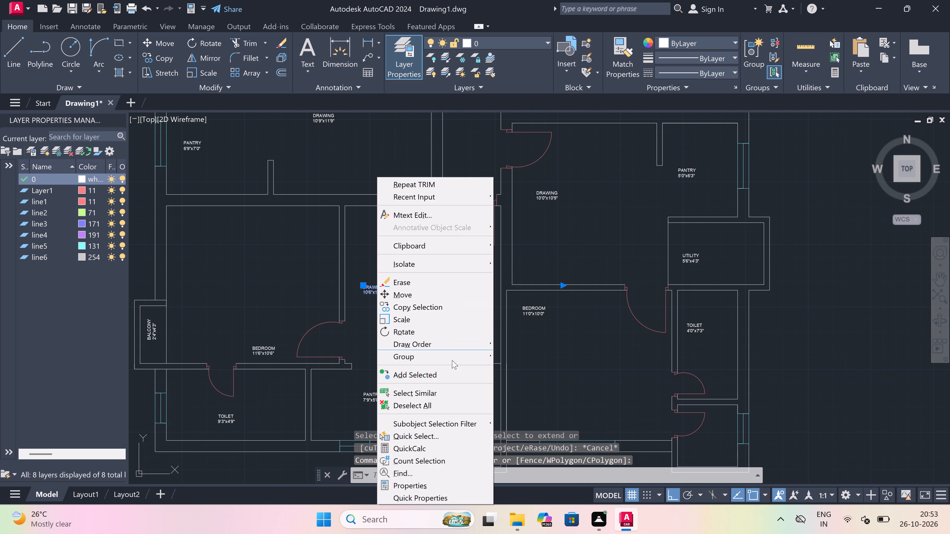
{"action": "left_click", "coordinate": [449, 388]}
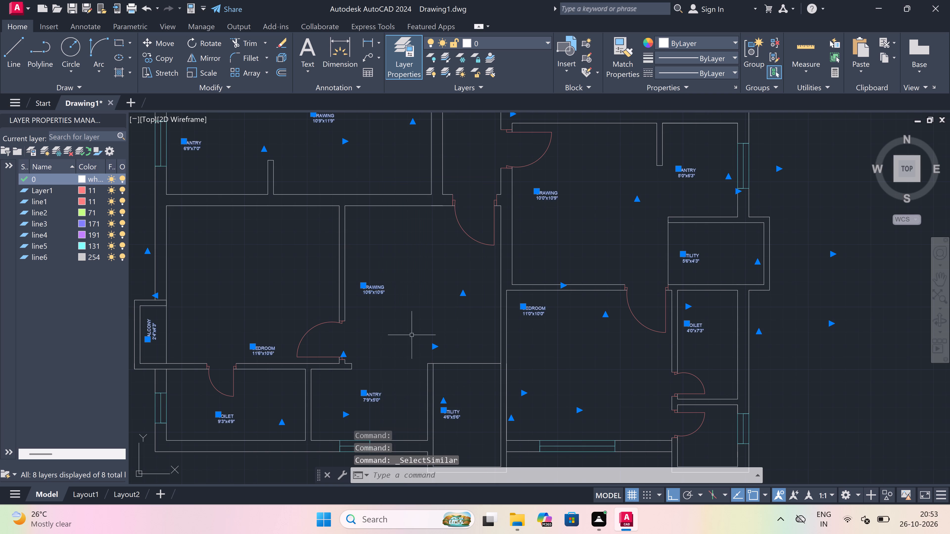
{"action": "right_click", "coordinate": [395, 293]}
{"action": "left_click", "coordinate": [437, 275]}
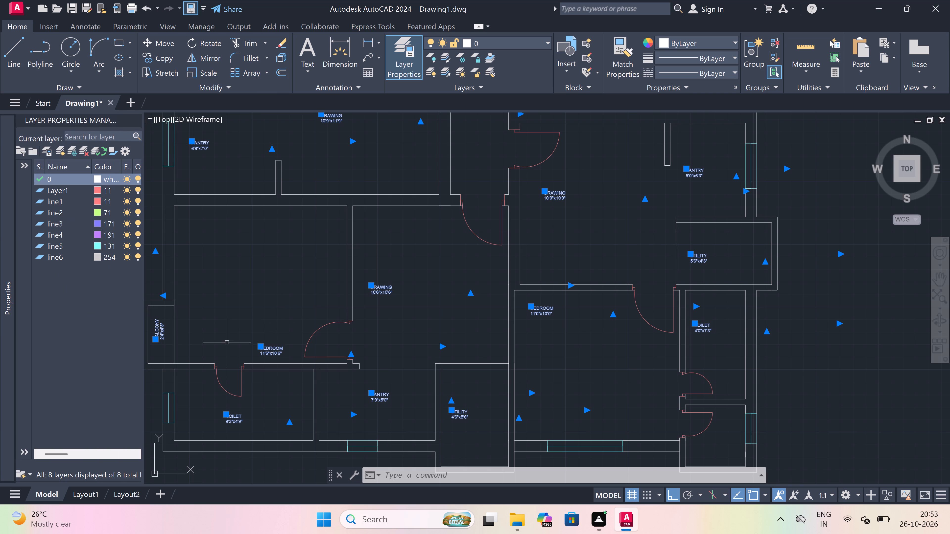
{"action": "left_click", "coordinate": [133, 119]}
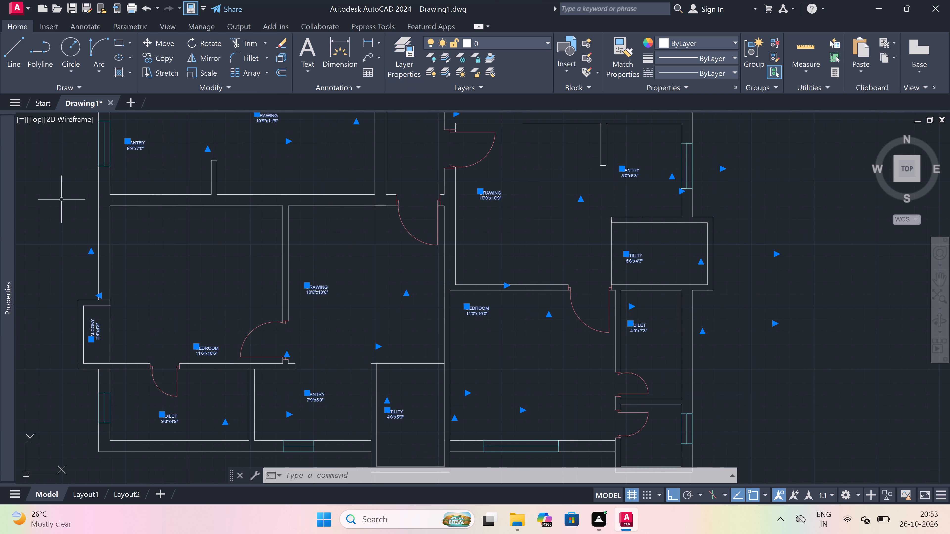
{"action": "right_click", "coordinate": [92, 244]}
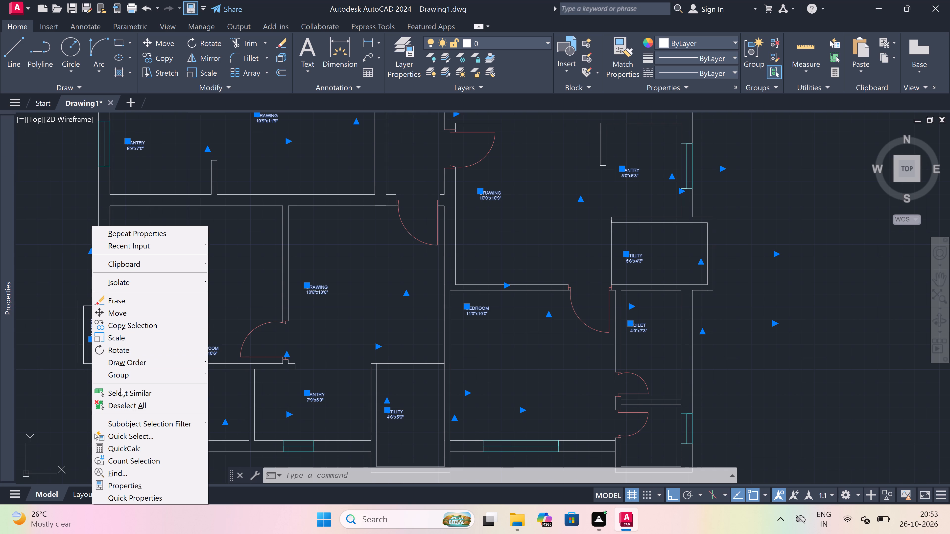
{"action": "left_click", "coordinate": [114, 483]}
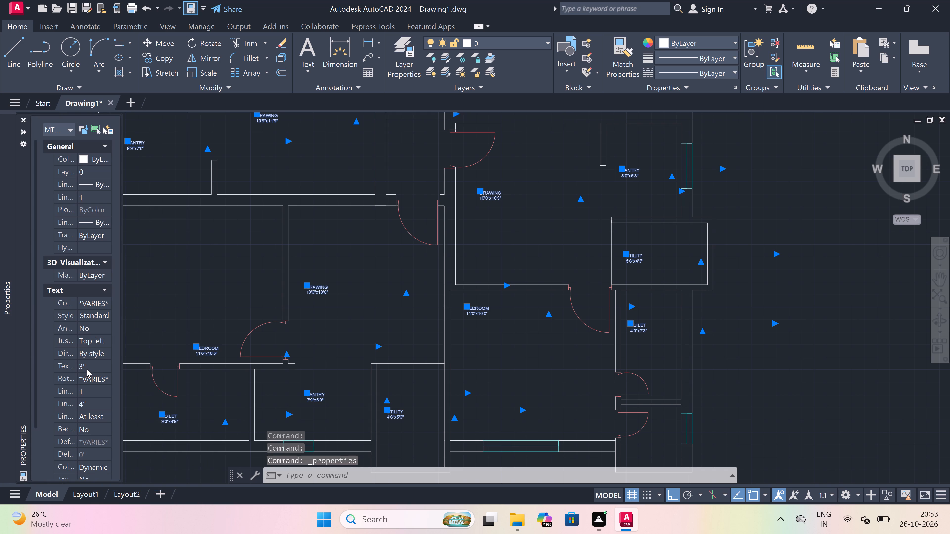
{"action": "left_click", "coordinate": [91, 366]}
{"action": "key", "text": "BackSpace"}
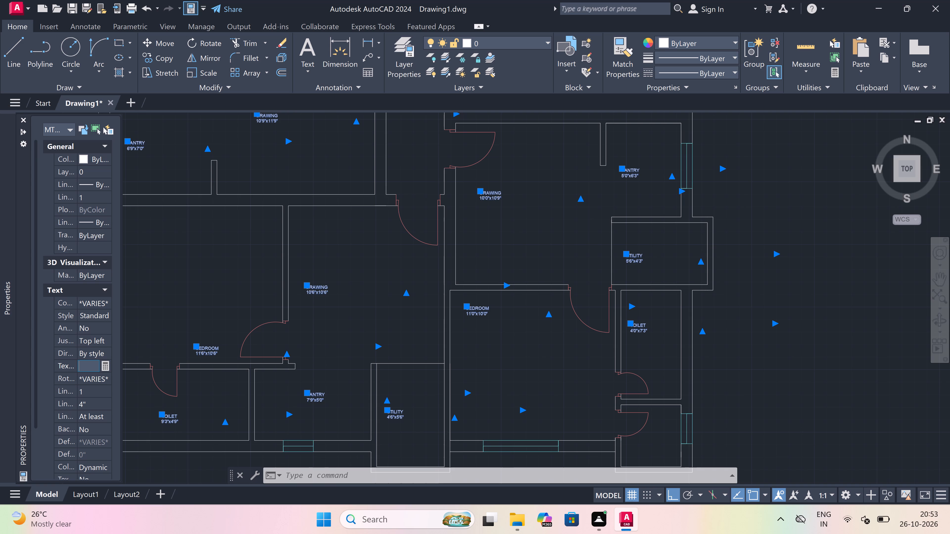
{"action": "type", "text": "5\""}
{"action": "left_click", "coordinate": [160, 312]}
{"action": "key", "text": "Escape"}
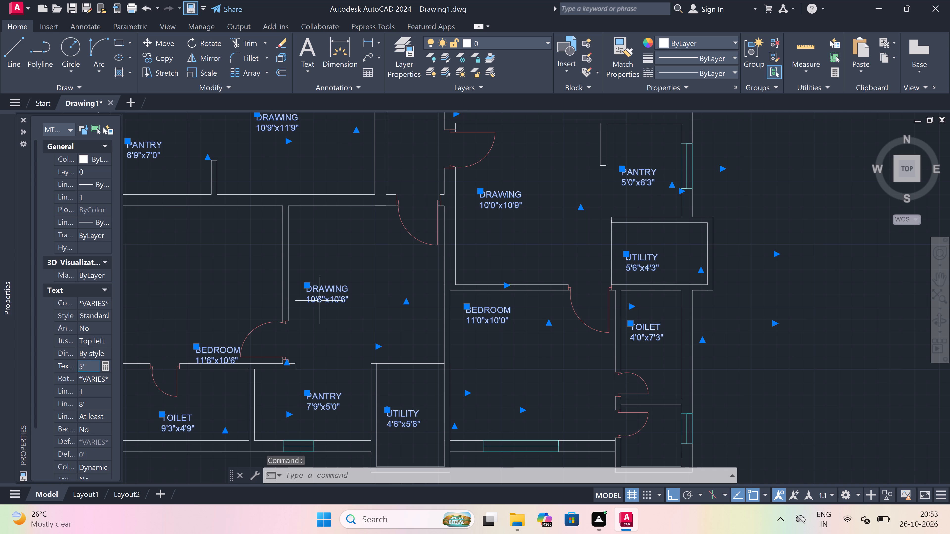
Move the TOILET 6'7"x4'1" label up and toward the middle of its room, clear of the lower wall, with Ortho off.
{"action": "scroll", "coordinate": [383, 300], "scroll_direction": "down", "scroll_amount": 3}
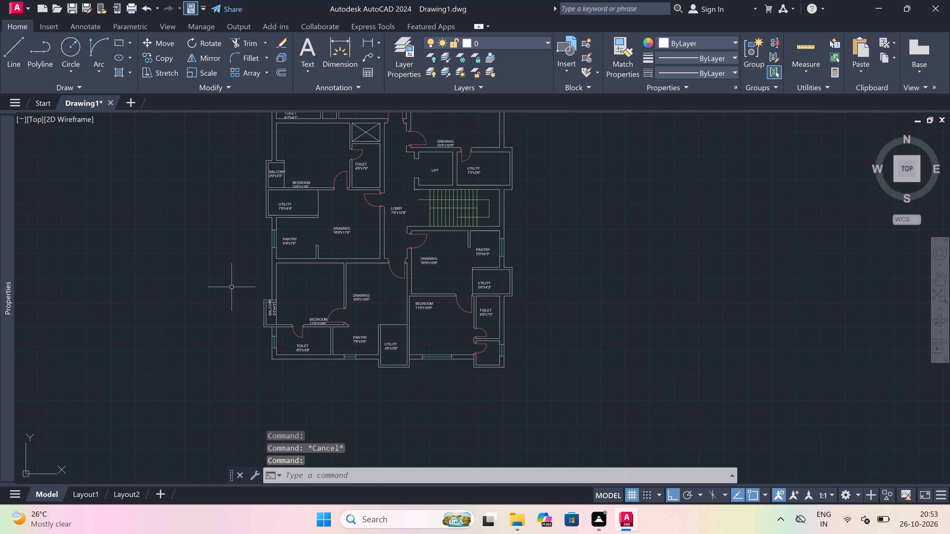
{"action": "scroll", "coordinate": [323, 325], "scroll_direction": "down", "scroll_amount": 2}
{"action": "scroll", "coordinate": [339, 351], "scroll_direction": "down", "scroll_amount": 1}
{"action": "scroll", "coordinate": [317, 291], "scroll_direction": "up", "scroll_amount": 2}
{"action": "scroll", "coordinate": [319, 234], "scroll_direction": "up", "scroll_amount": 2}
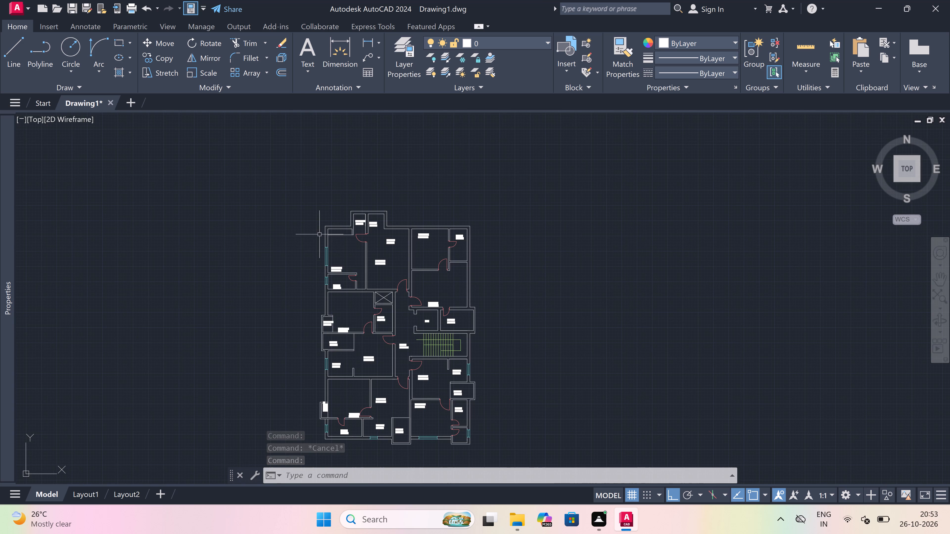
{"action": "scroll", "coordinate": [346, 319], "scroll_direction": "up", "scroll_amount": 1}
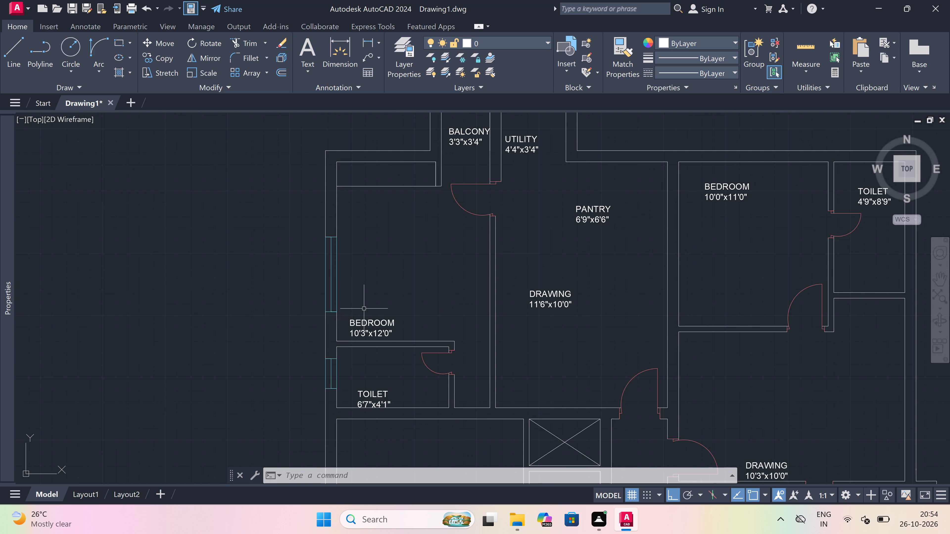
{"action": "scroll", "coordinate": [365, 385], "scroll_direction": "up", "scroll_amount": 1}
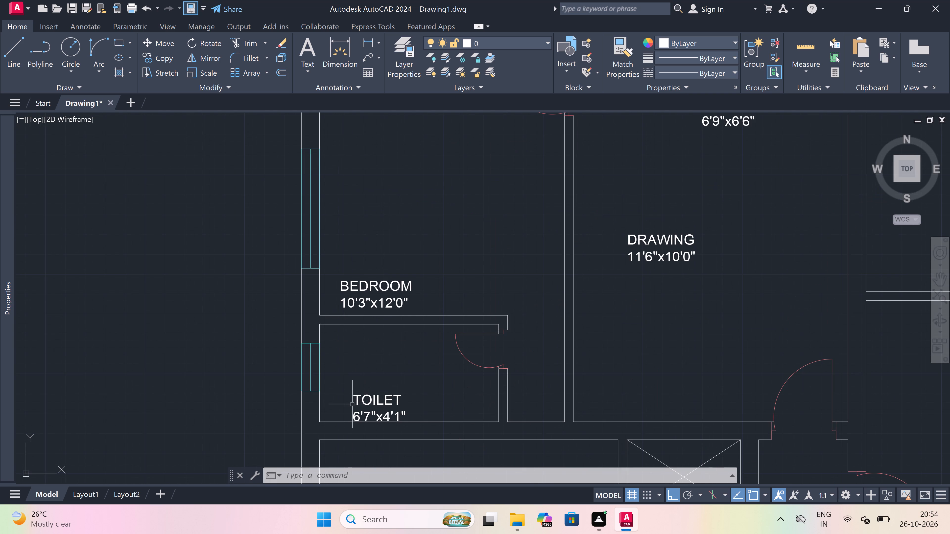
{"action": "scroll", "coordinate": [353, 403], "scroll_direction": "up", "scroll_amount": 1}
{"action": "left_click", "coordinate": [361, 397]}
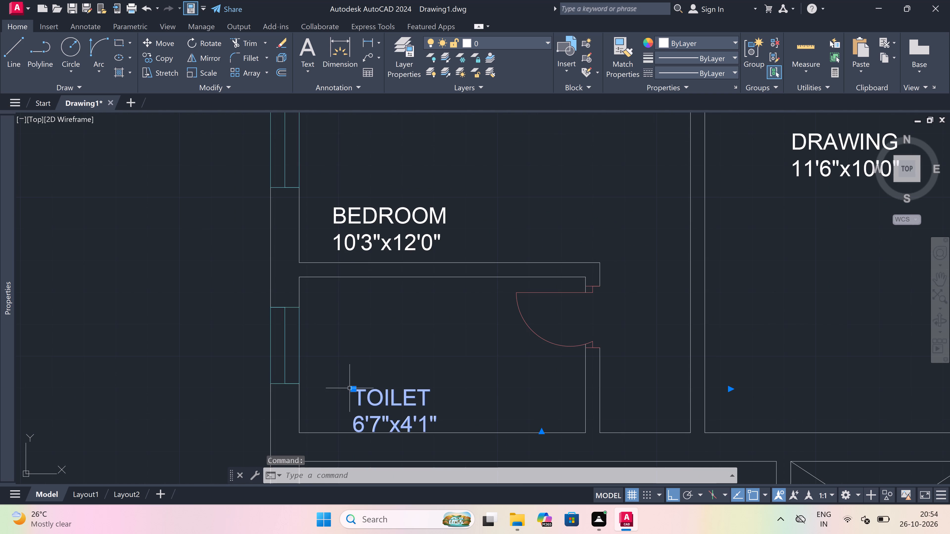
{"action": "left_click", "coordinate": [355, 390]}
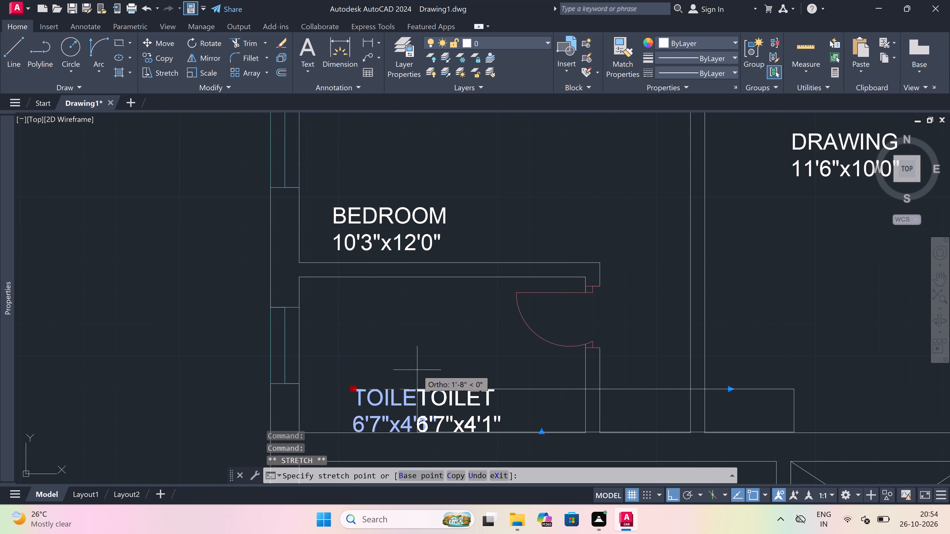
{"action": "key", "text": "F8"}
{"action": "left_click", "coordinate": [421, 371]}
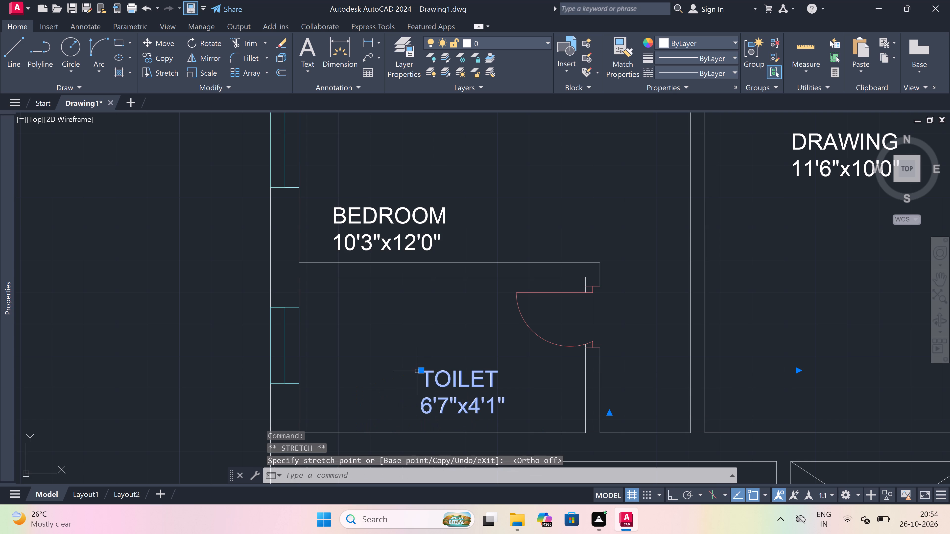
{"action": "key", "text": "Escape"}
Select the PANTRY 6'9"x6'6" label above the 11'6"x10'0" drawing room.
{"action": "scroll", "coordinate": [405, 375], "scroll_direction": "down", "scroll_amount": 3}
{"action": "scroll", "coordinate": [404, 313], "scroll_direction": "down", "scroll_amount": 2}
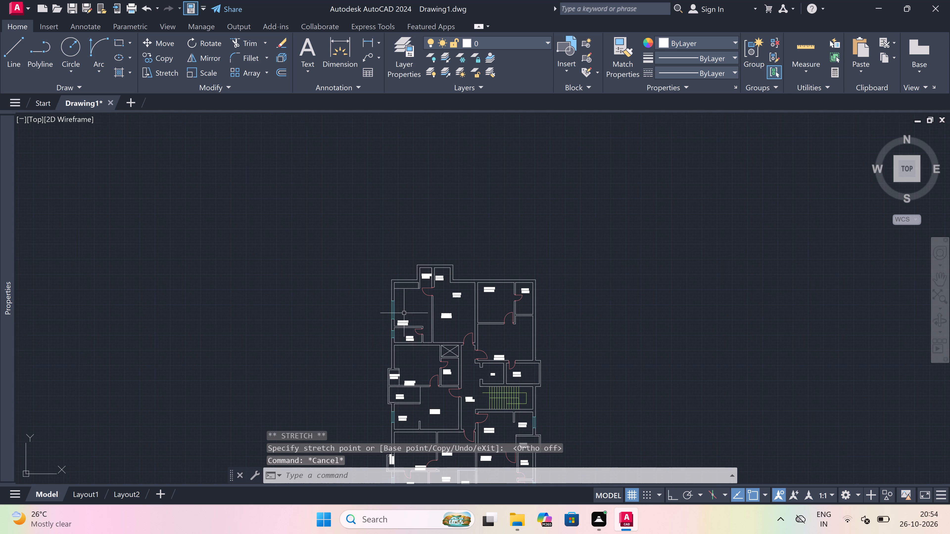
{"action": "scroll", "coordinate": [441, 328], "scroll_direction": "up", "scroll_amount": 2}
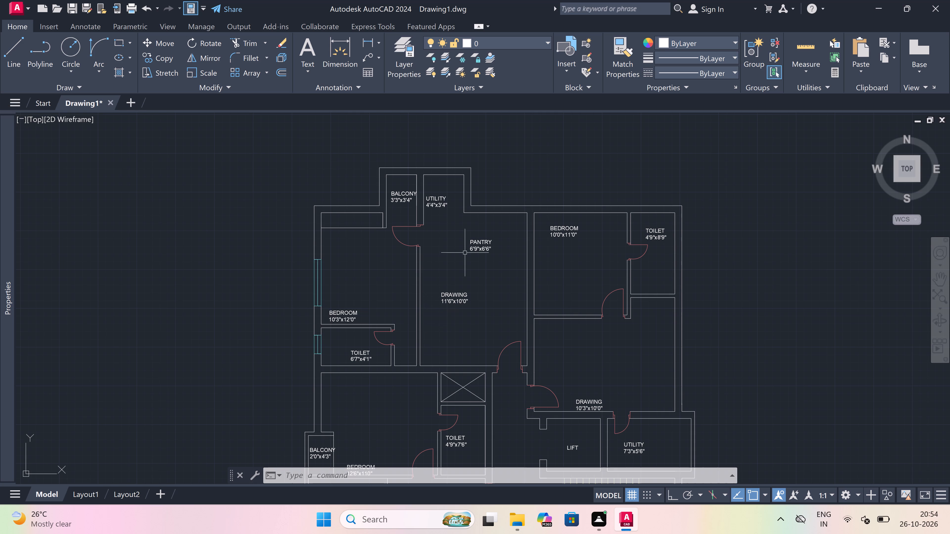
{"action": "scroll", "coordinate": [496, 217], "scroll_direction": "up", "scroll_amount": 2}
{"action": "left_click", "coordinate": [451, 280]}
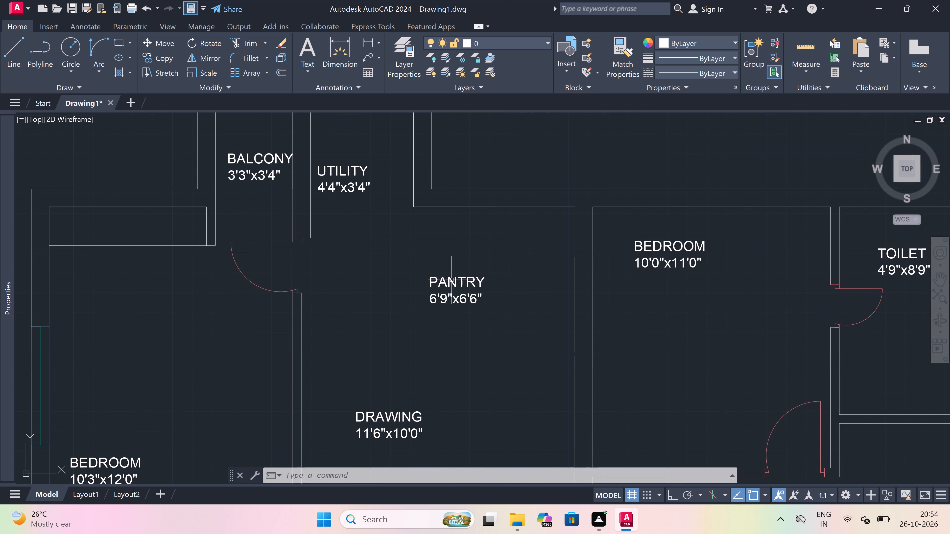
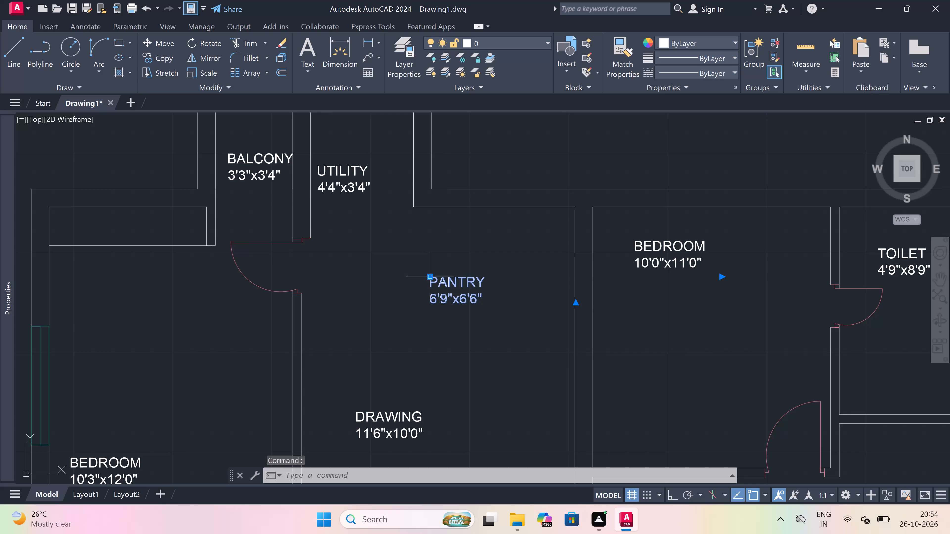
Move the PANTRY 6'9"x6'6" label slightly to the right within its room.
{"action": "left_click", "coordinate": [428, 275]}
{"action": "left_click", "coordinate": [453, 277]}
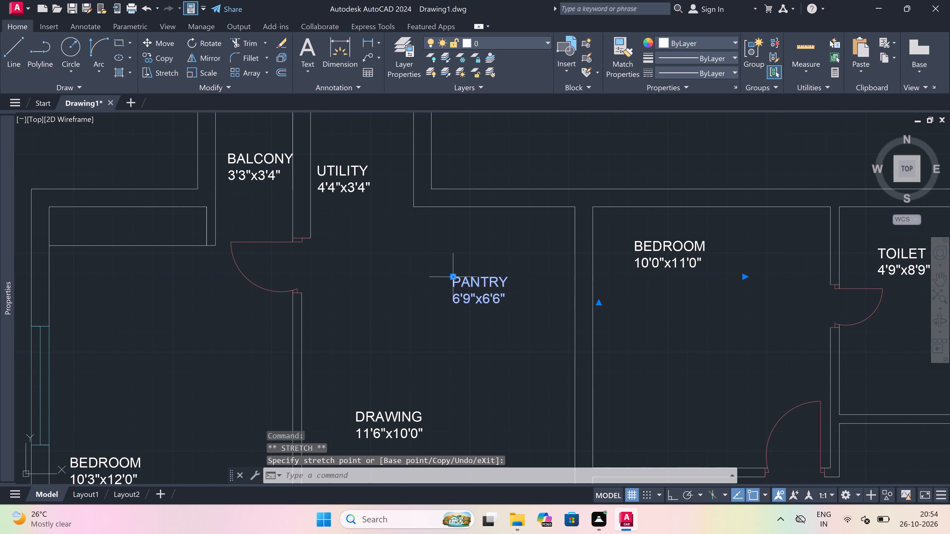
{"action": "key", "text": "Escape"}
With Ortho on, draw an L-shaped counter outline in the 6'9"x6'6" pantry, about 1' down, 5'-2" across and 4'-0" down, closing at the right wall.
{"action": "scroll", "coordinate": [486, 252], "scroll_direction": "up", "scroll_amount": 1}
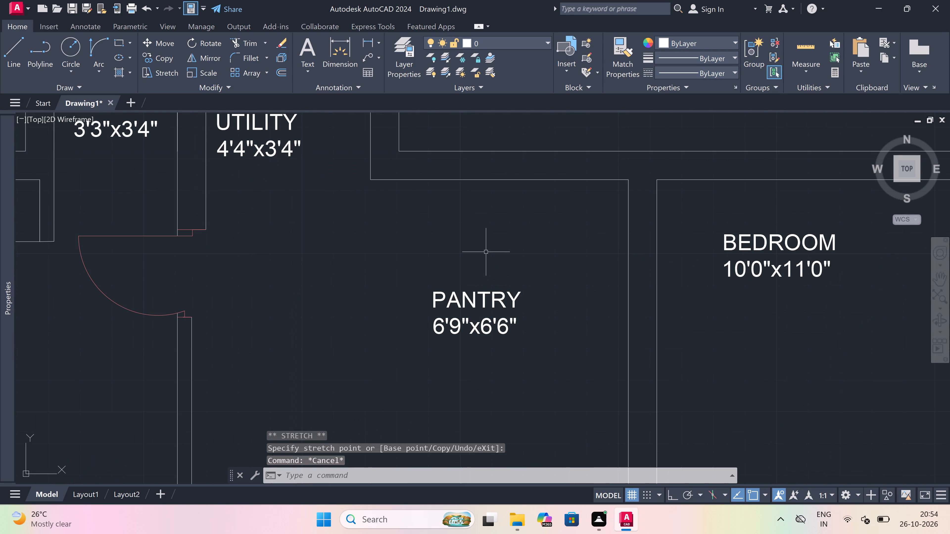
{"action": "key", "text": "l"}
{"action": "key", "text": "space"}
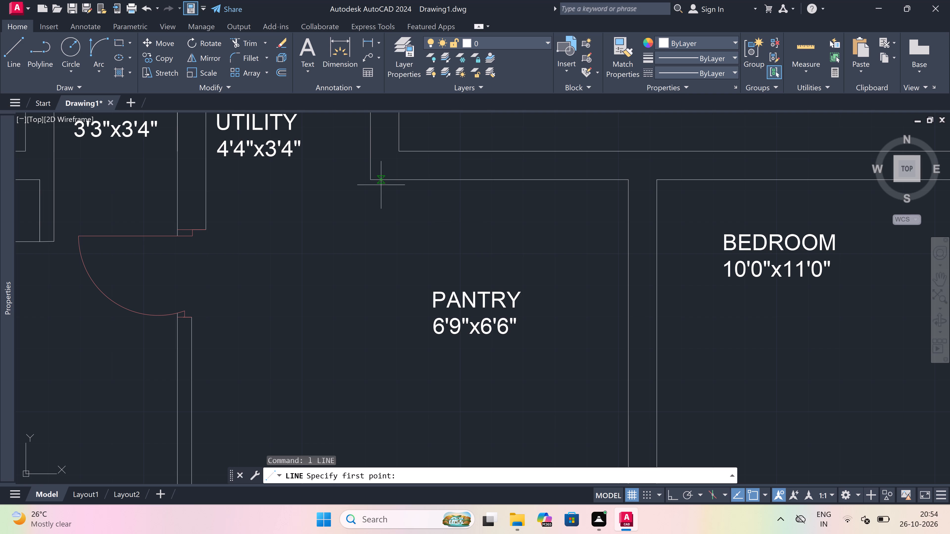
{"action": "left_click", "coordinate": [389, 184]}
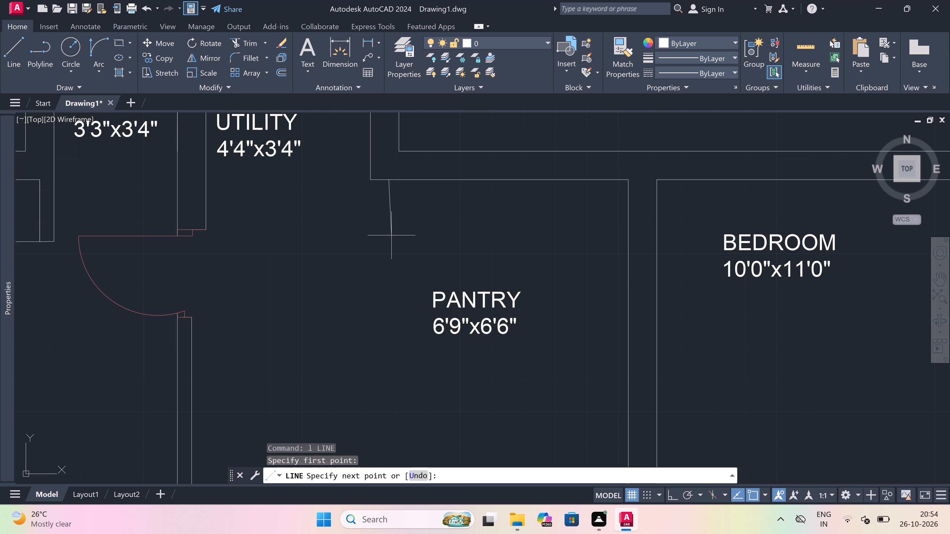
{"action": "key", "text": "F8"}
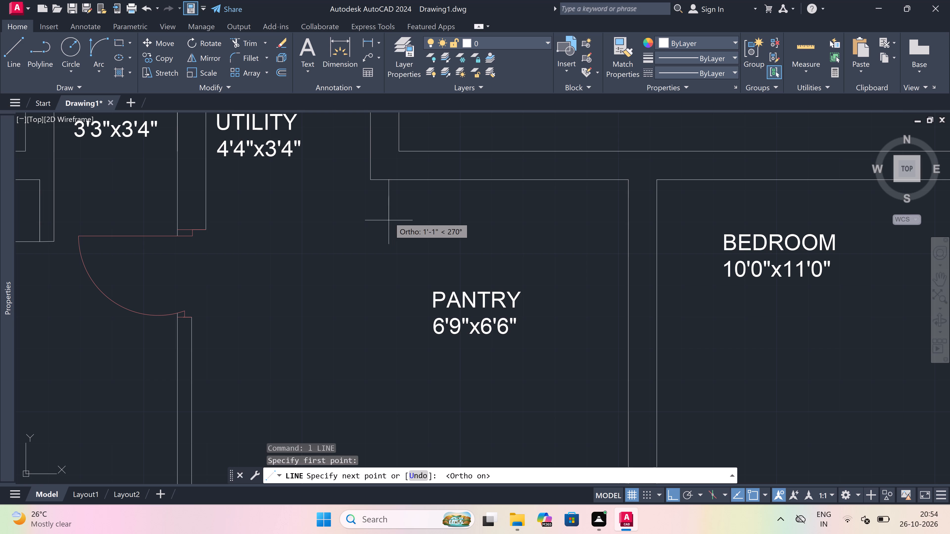
{"action": "left_click_drag", "start_coordinate": [389, 216], "coordinate": [410, 216]}
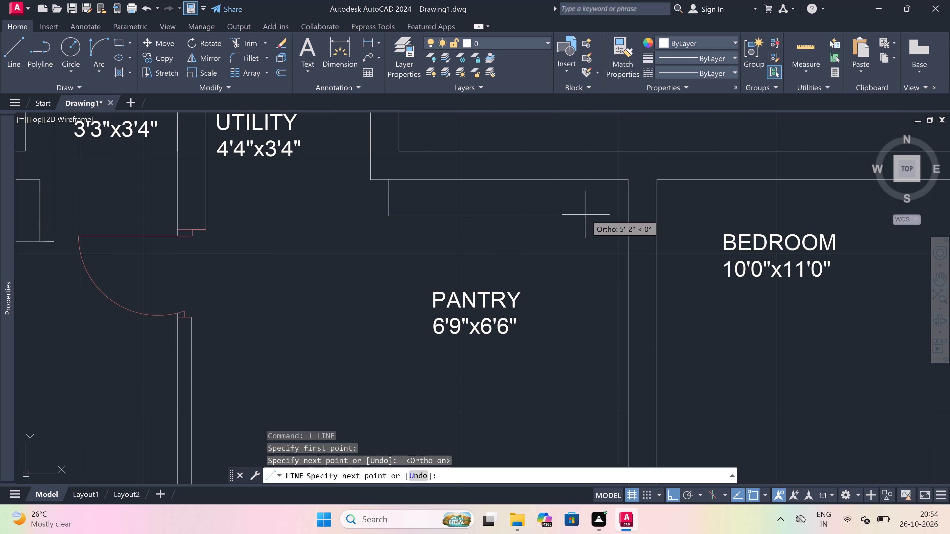
{"action": "left_click_drag", "start_coordinate": [586, 215], "coordinate": [587, 219]}
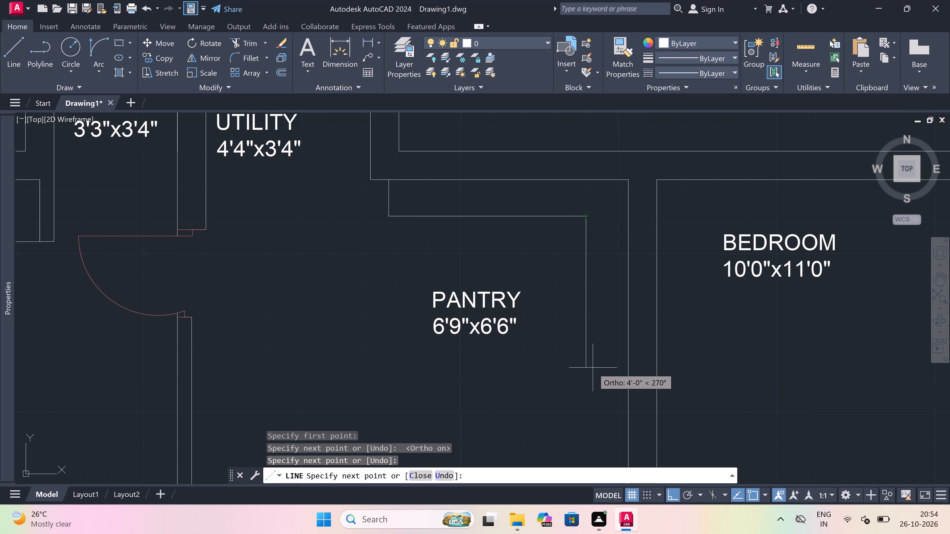
{"action": "left_click_drag", "start_coordinate": [594, 365], "coordinate": [598, 364]}
{"action": "left_click", "coordinate": [629, 366]}
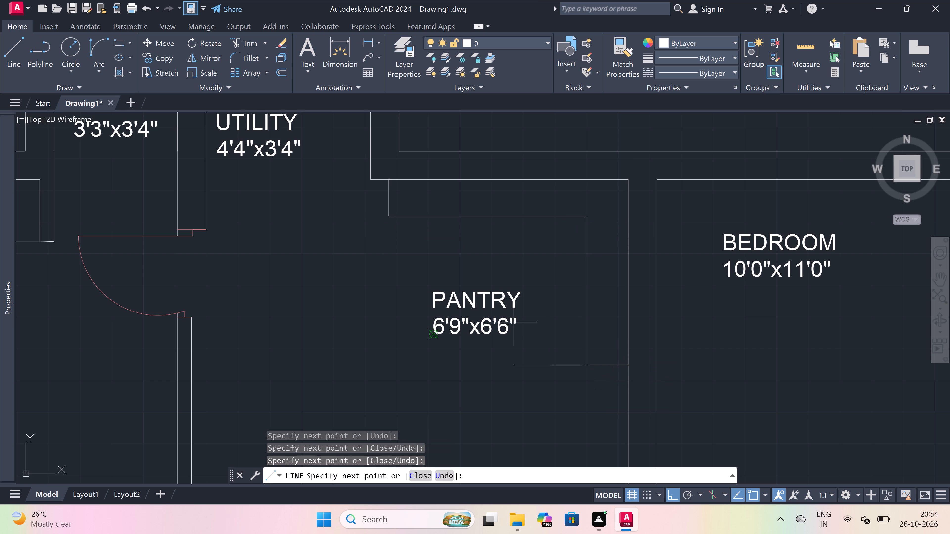
{"action": "key", "text": "Escape"}
Move the PANTRY 6'9"x6'6" label straight up, closer to the new counter line.
{"action": "scroll", "coordinate": [492, 289], "scroll_direction": "down", "scroll_amount": 4}
{"action": "scroll", "coordinate": [492, 289], "scroll_direction": "up", "scroll_amount": 3}
{"action": "scroll", "coordinate": [471, 300], "scroll_direction": "up", "scroll_amount": 1}
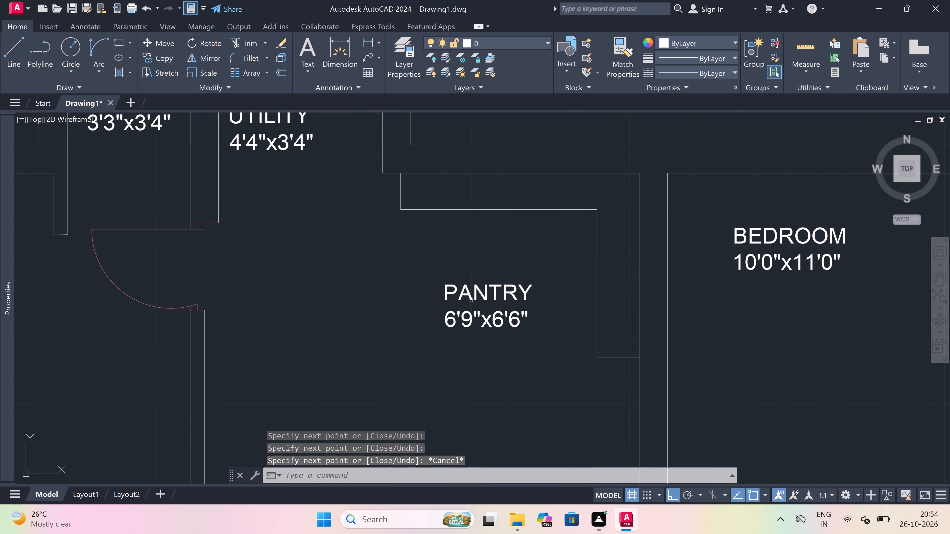
{"action": "left_click", "coordinate": [471, 299]}
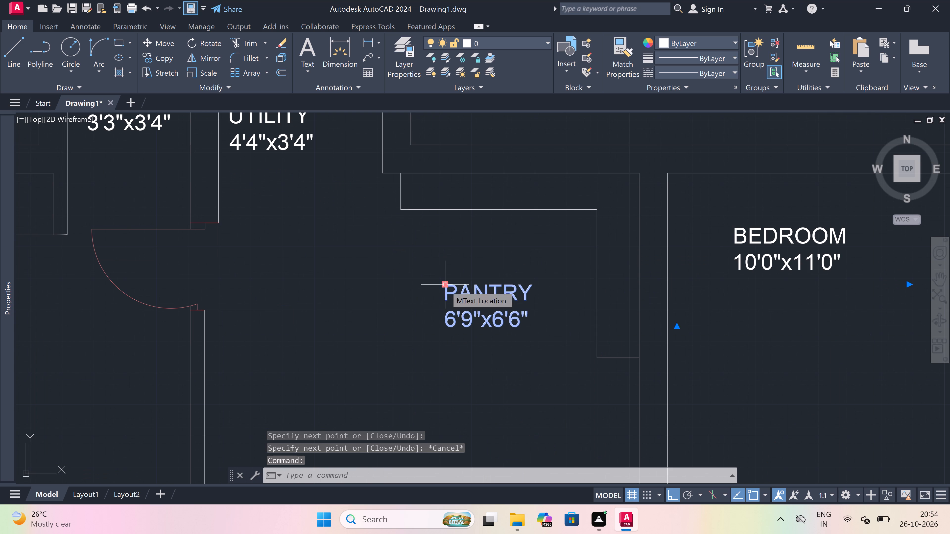
{"action": "left_click", "coordinate": [445, 286]}
{"action": "left_click", "coordinate": [458, 248]}
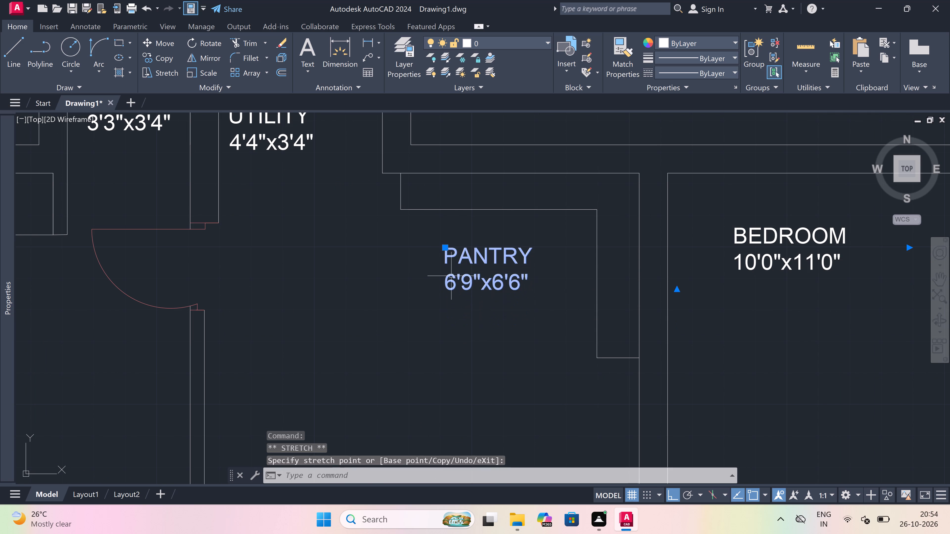
{"action": "key", "text": "Escape"}
Move the DRAWING 10'3"x10'0" label slightly upward, clear of the wall above the lift.
{"action": "scroll", "coordinate": [424, 290], "scroll_direction": "down", "scroll_amount": 6}
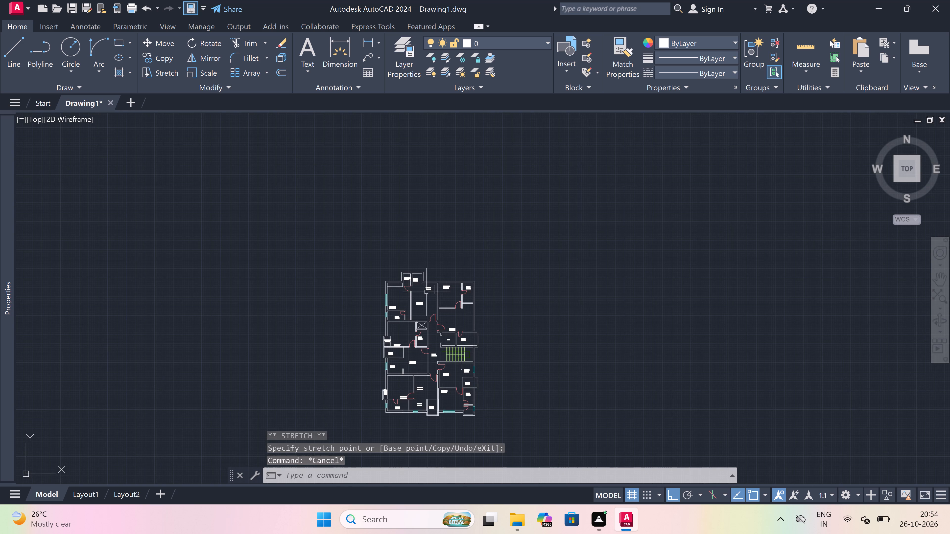
{"action": "scroll", "coordinate": [430, 333], "scroll_direction": "up", "scroll_amount": 2}
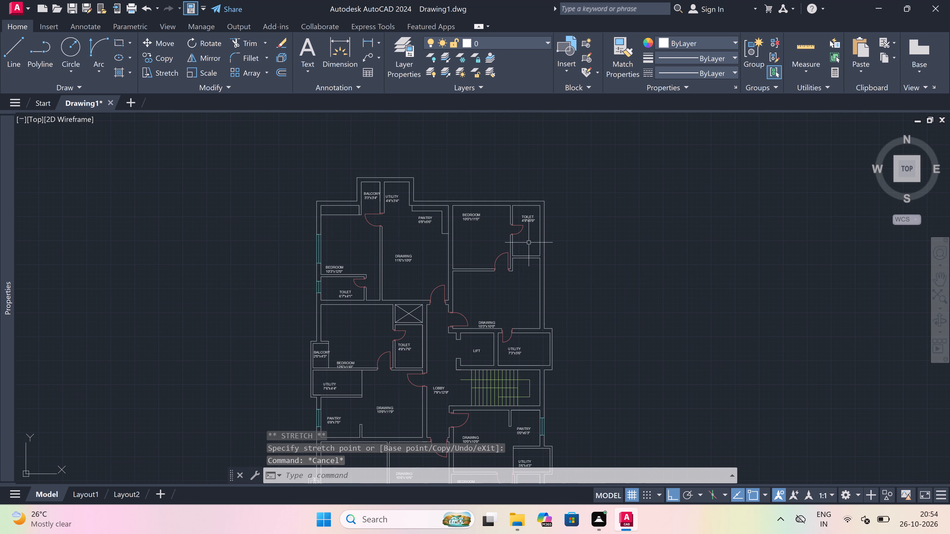
{"action": "scroll", "coordinate": [520, 338], "scroll_direction": "up", "scroll_amount": 1}
{"action": "scroll", "coordinate": [457, 307], "scroll_direction": "up", "scroll_amount": 1}
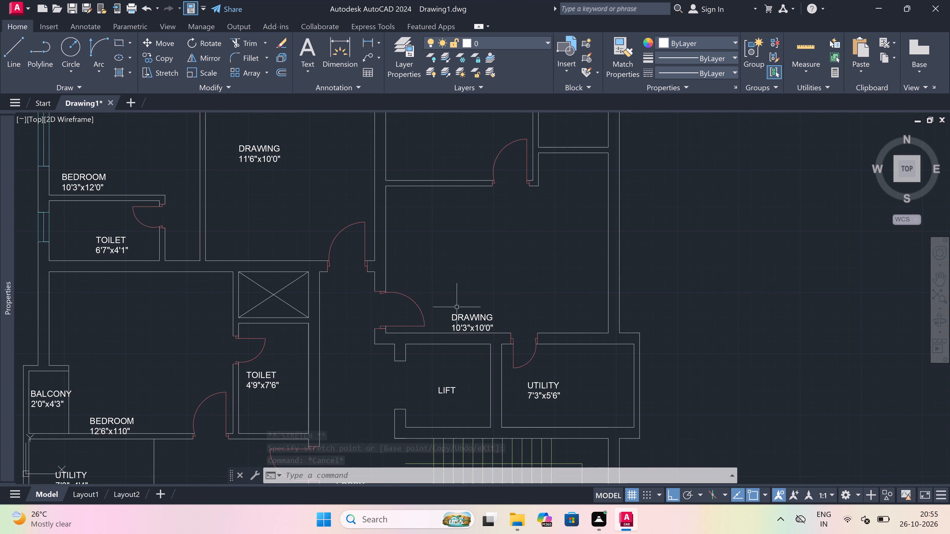
{"action": "scroll", "coordinate": [457, 310], "scroll_direction": "up", "scroll_amount": 1}
{"action": "left_click", "coordinate": [457, 324]}
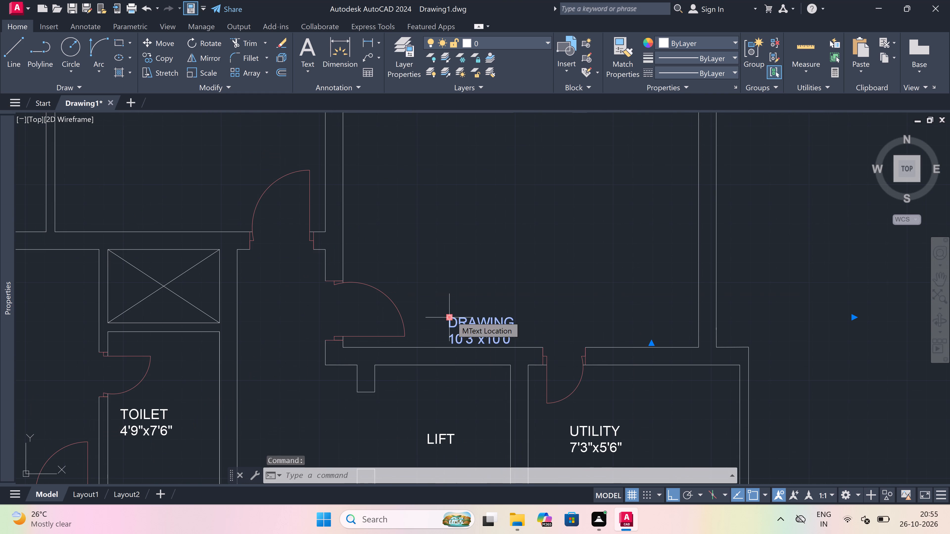
{"action": "left_click", "coordinate": [451, 316]}
{"action": "left_click", "coordinate": [451, 309]}
{"action": "scroll", "coordinate": [453, 312], "scroll_direction": "up", "scroll_amount": 1}
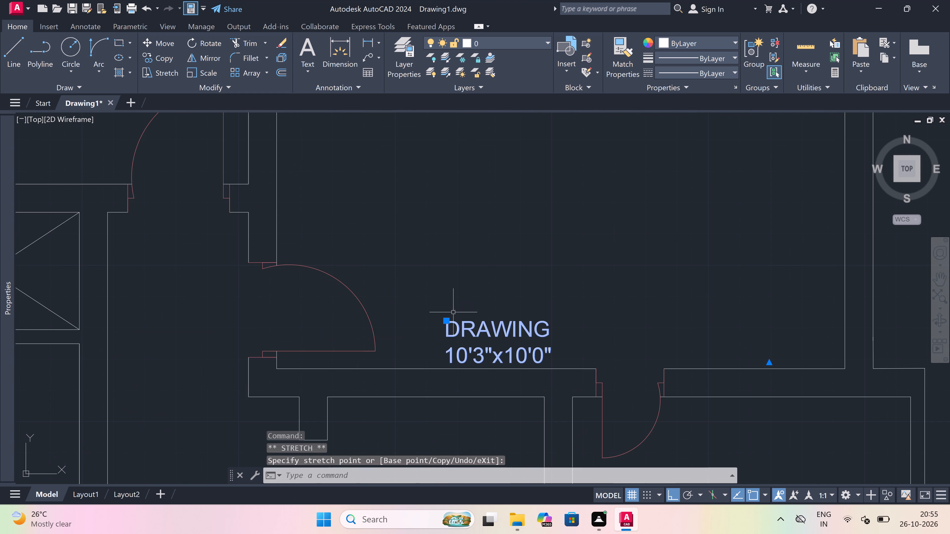
{"action": "left_click_drag", "start_coordinate": [449, 320], "coordinate": [449, 317]}
{"action": "scroll", "coordinate": [452, 308], "scroll_direction": "up", "scroll_amount": 3}
{"action": "left_click", "coordinate": [452, 308]}
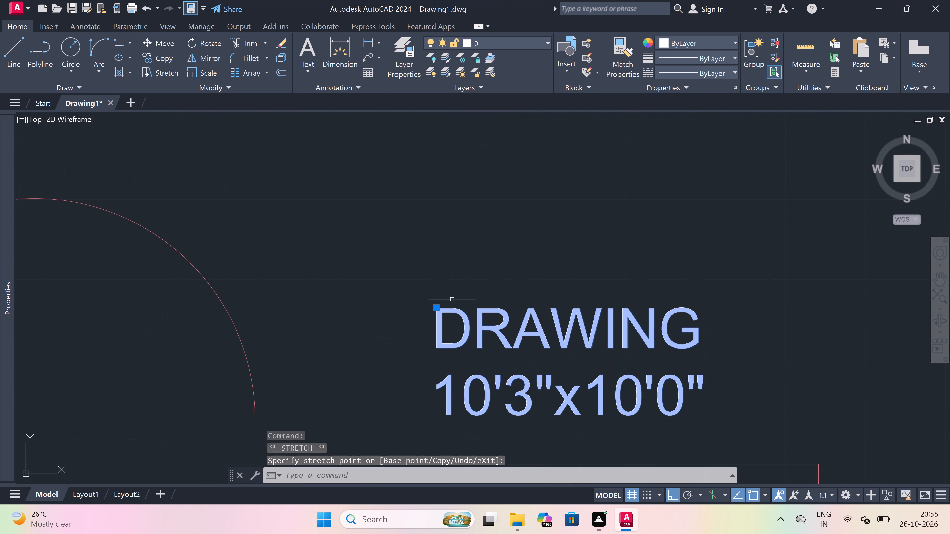
{"action": "key", "text": "Escape"}
Draw an L-shaped counter outline in the 7'9"x5'0" pantry, about 3'-5" down from the upper wall and across to the utility wall.
{"action": "scroll", "coordinate": [452, 298], "scroll_direction": "down", "scroll_amount": 7}
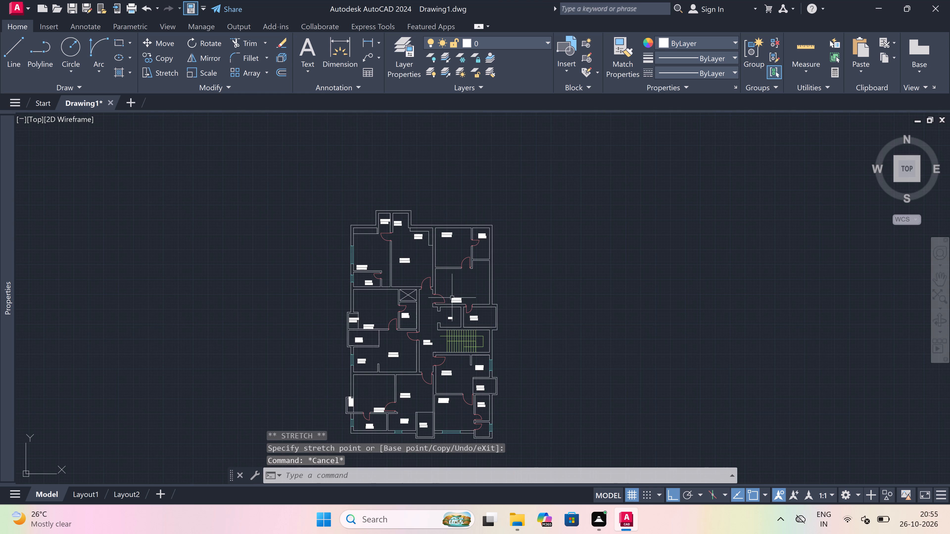
{"action": "scroll", "coordinate": [448, 279], "scroll_direction": "up", "scroll_amount": 2}
{"action": "scroll", "coordinate": [448, 279], "scroll_direction": "down", "scroll_amount": 5}
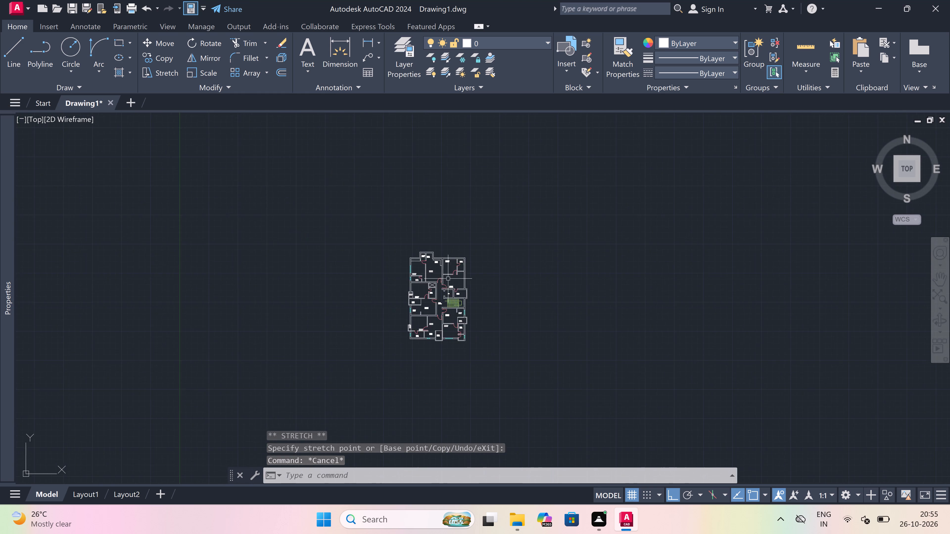
{"action": "scroll", "coordinate": [440, 311], "scroll_direction": "up", "scroll_amount": 3}
{"action": "scroll", "coordinate": [397, 335], "scroll_direction": "up", "scroll_amount": 3}
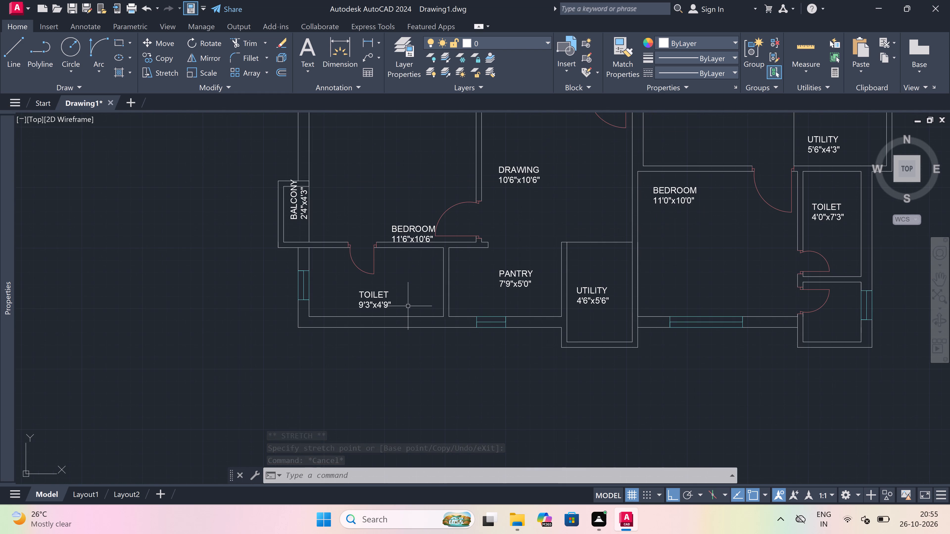
{"action": "scroll", "coordinate": [424, 293], "scroll_direction": "down", "scroll_amount": 2}
{"action": "scroll", "coordinate": [451, 285], "scroll_direction": "up", "scroll_amount": 3}
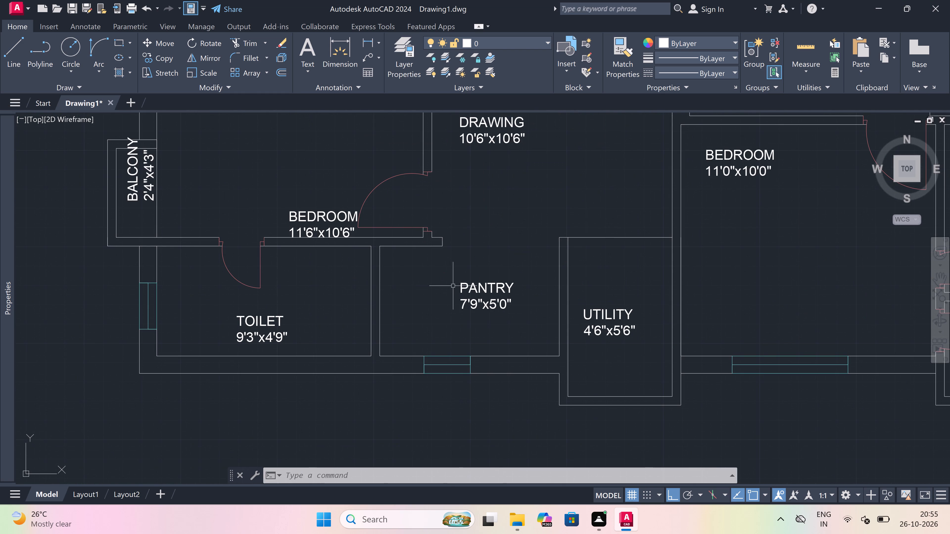
{"action": "key", "text": "l"}
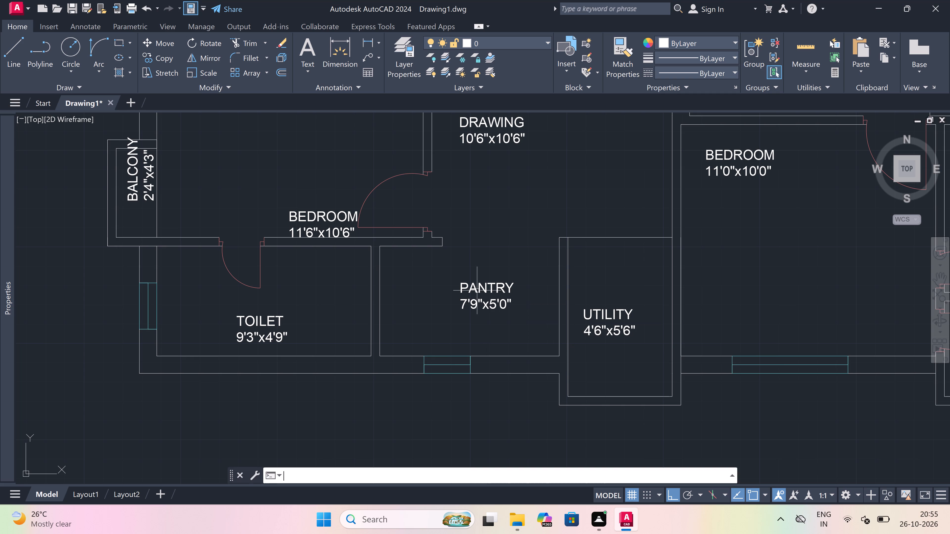
{"action": "key", "text": "space"}
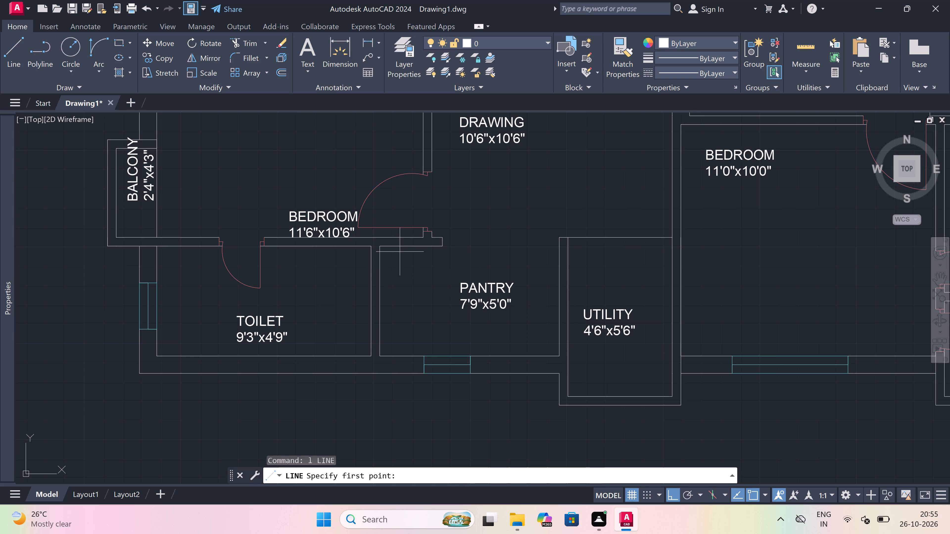
{"action": "left_click", "coordinate": [404, 250]}
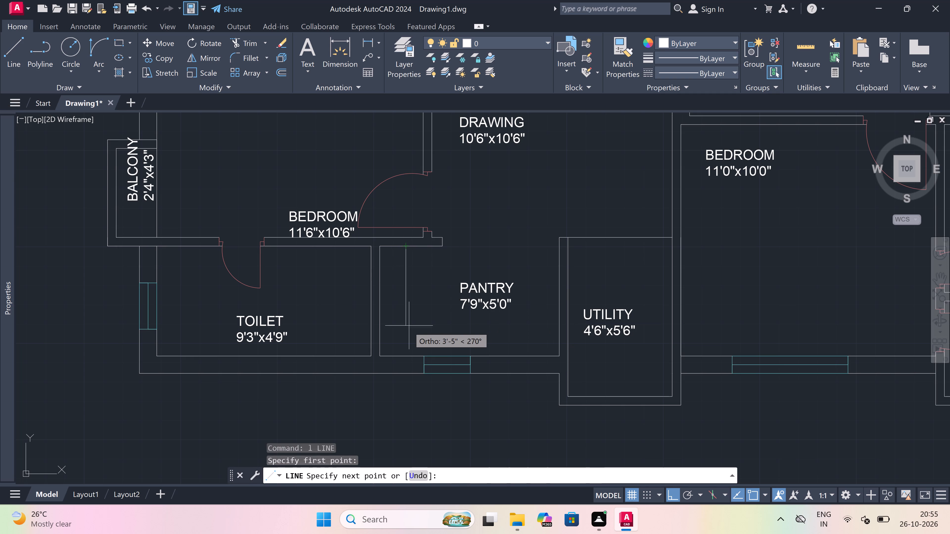
{"action": "left_click_drag", "start_coordinate": [408, 327], "coordinate": [423, 326]}
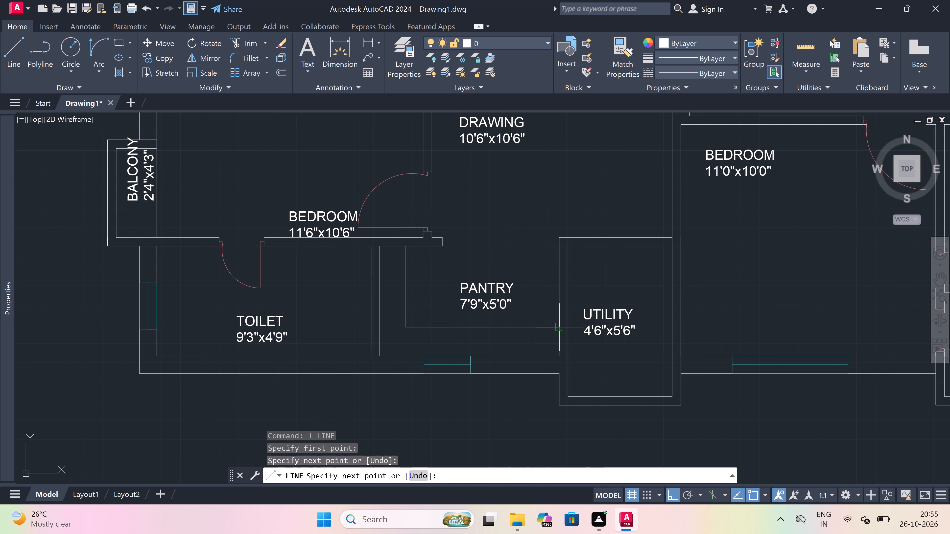
{"action": "left_click", "coordinate": [559, 331]}
{"action": "key", "text": "Escape"}
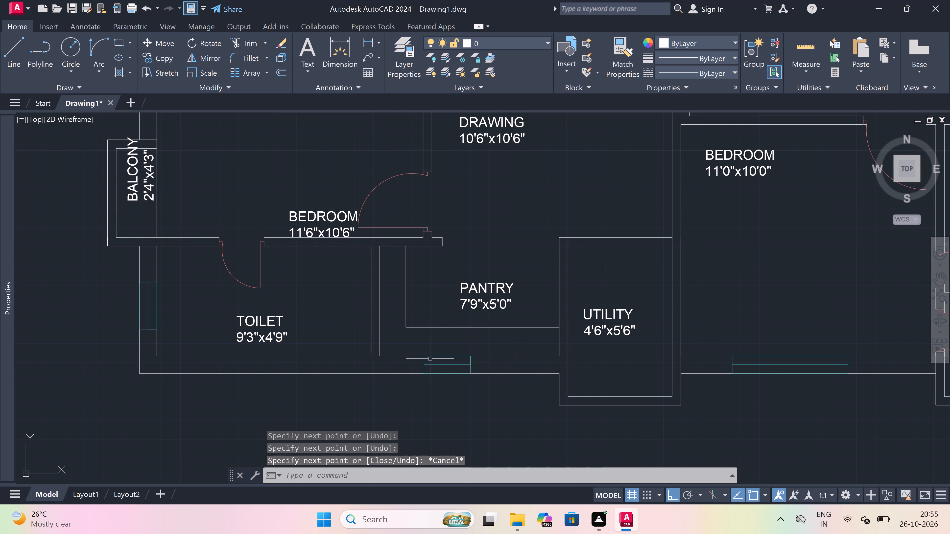
Move the vertical BALCONY 2'4"x4'3" label down and slightly left inside the balcony, with Ortho off.
{"action": "scroll", "coordinate": [430, 359], "scroll_direction": "down", "scroll_amount": 4}
{"action": "scroll", "coordinate": [402, 343], "scroll_direction": "up", "scroll_amount": 3}
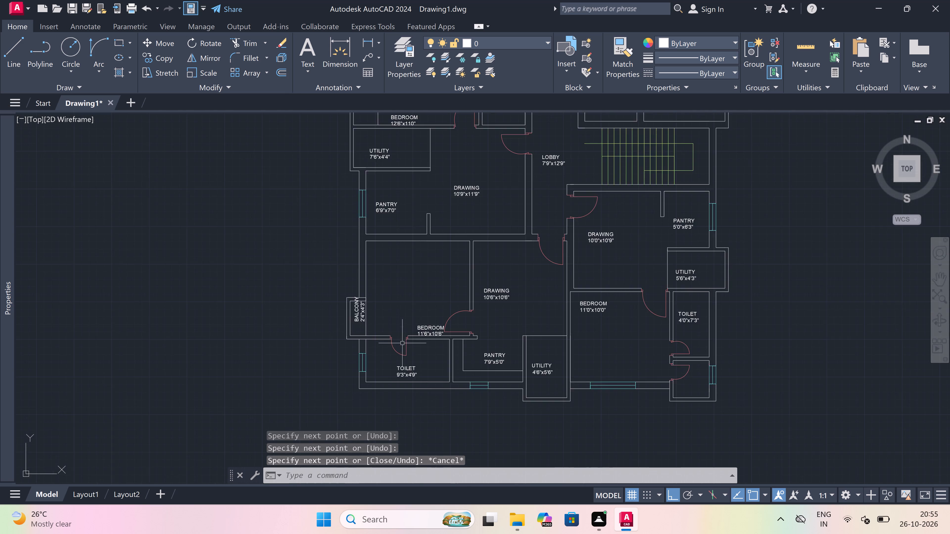
{"action": "scroll", "coordinate": [332, 301], "scroll_direction": "up", "scroll_amount": 1}
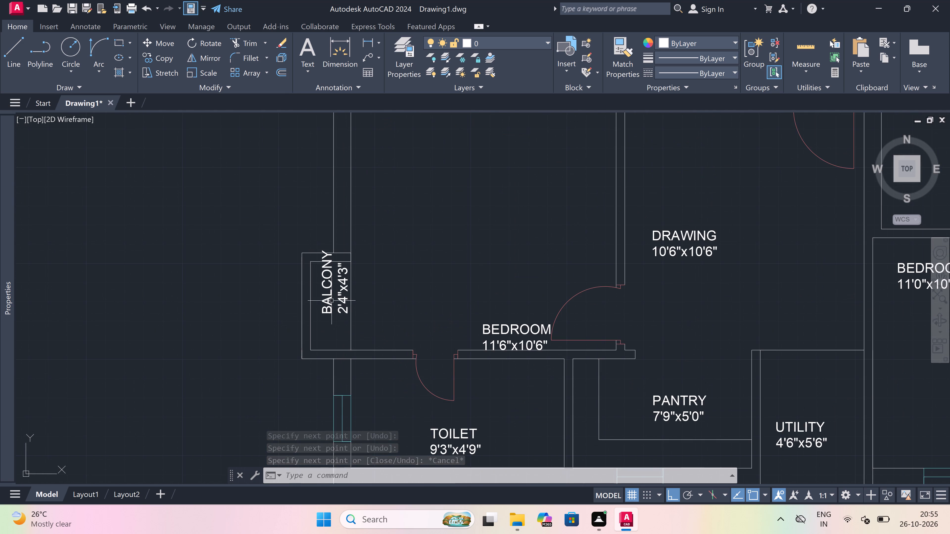
{"action": "left_click", "coordinate": [328, 313]}
{"action": "left_click_drag", "start_coordinate": [323, 311], "coordinate": [323, 326]}
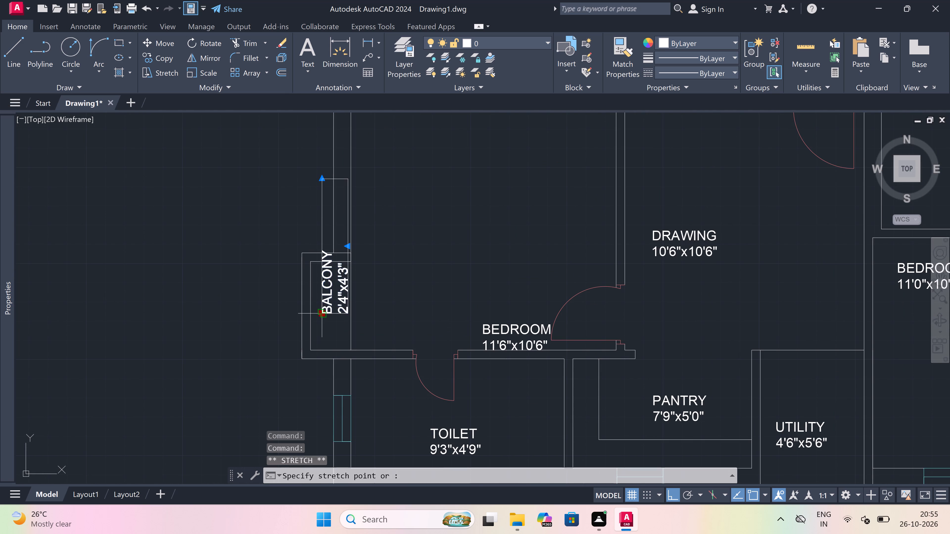
{"action": "scroll", "coordinate": [319, 342], "scroll_direction": "up", "scroll_amount": 2}
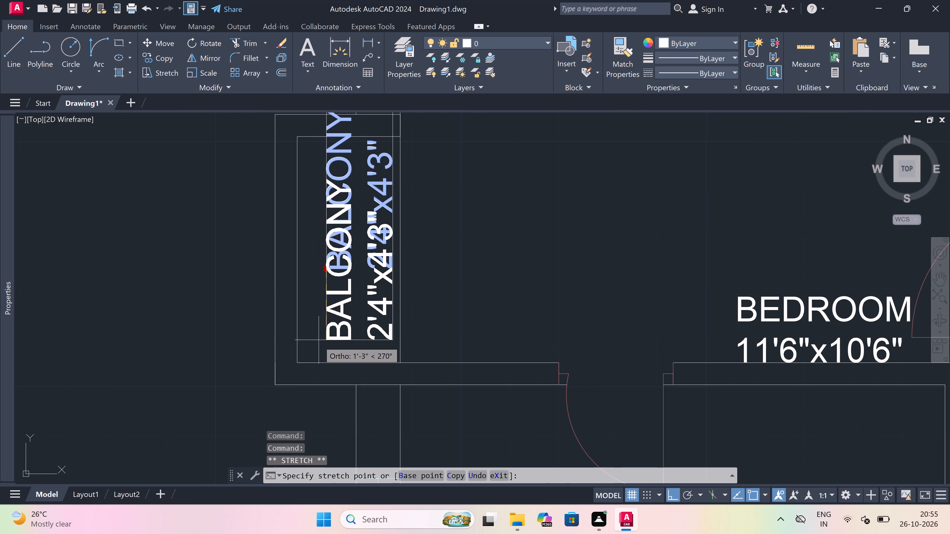
{"action": "key", "text": "F8"}
{"action": "scroll", "coordinate": [319, 337], "scroll_direction": "up", "scroll_amount": 2}
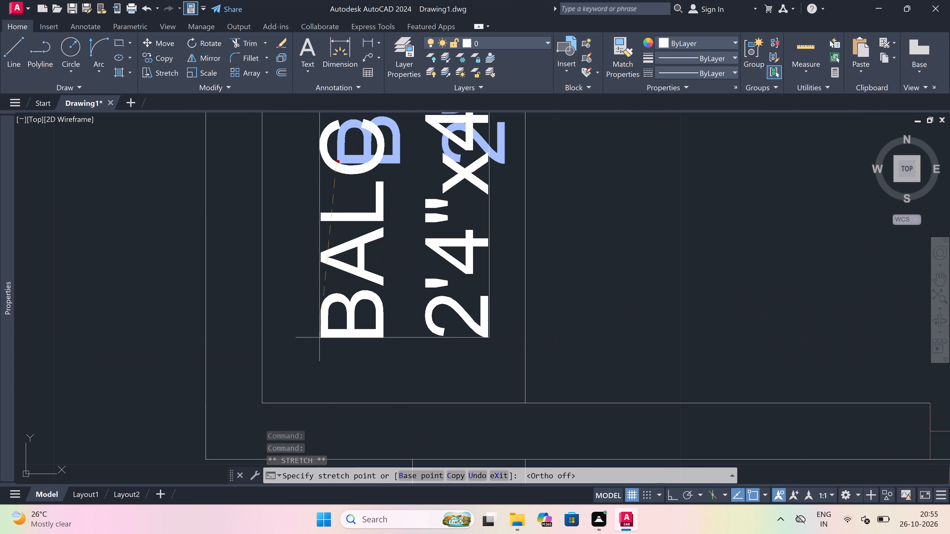
{"action": "scroll", "coordinate": [311, 351], "scroll_direction": "down", "scroll_amount": 2}
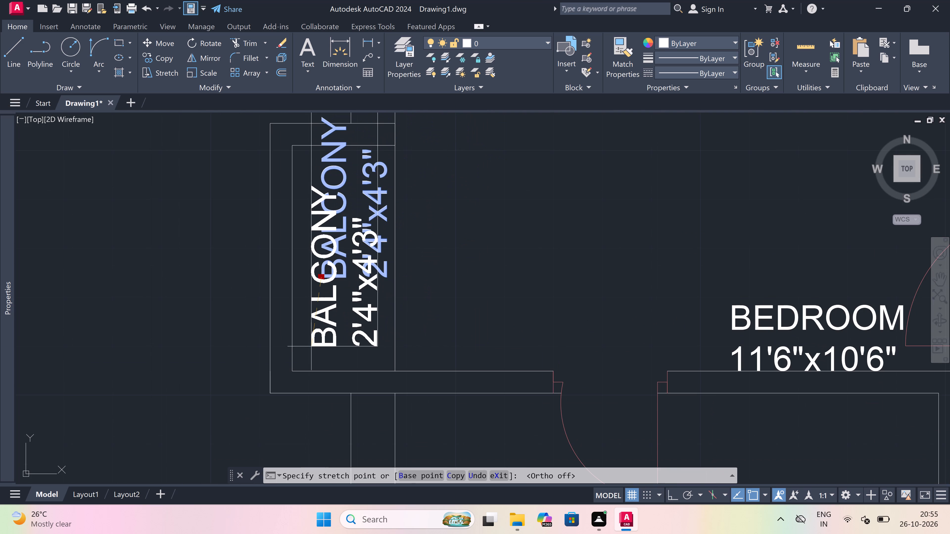
{"action": "left_click", "coordinate": [311, 342]}
{"action": "scroll", "coordinate": [311, 342], "scroll_direction": "down", "scroll_amount": 3}
{"action": "key", "text": "Escape"}
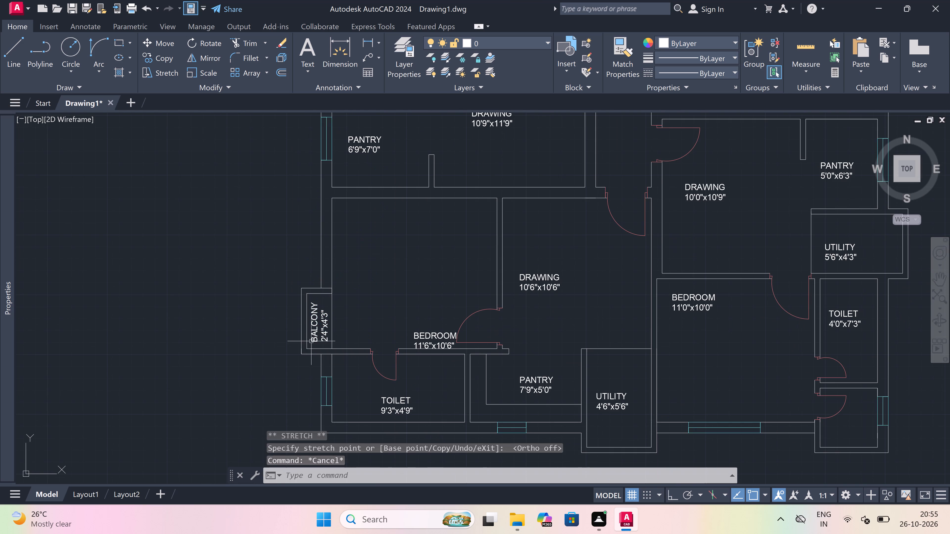
Move the BEDROOM 11'6"x10'6" label left and slightly up, clear of the door swing and the wall below.
{"action": "scroll", "coordinate": [446, 332], "scroll_direction": "up", "scroll_amount": 1}
{"action": "left_click", "coordinate": [403, 339]}
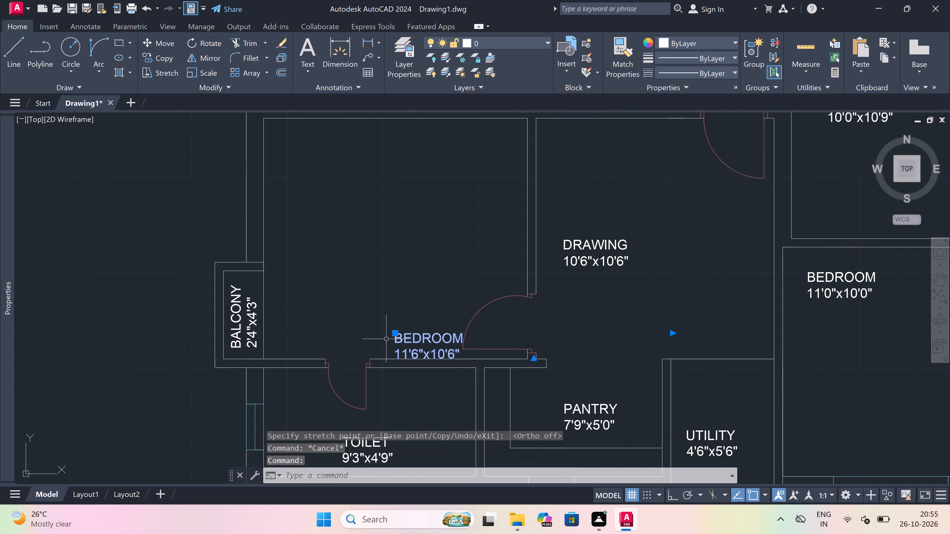
{"action": "left_click", "coordinate": [398, 330]}
{"action": "left_click", "coordinate": [395, 333]}
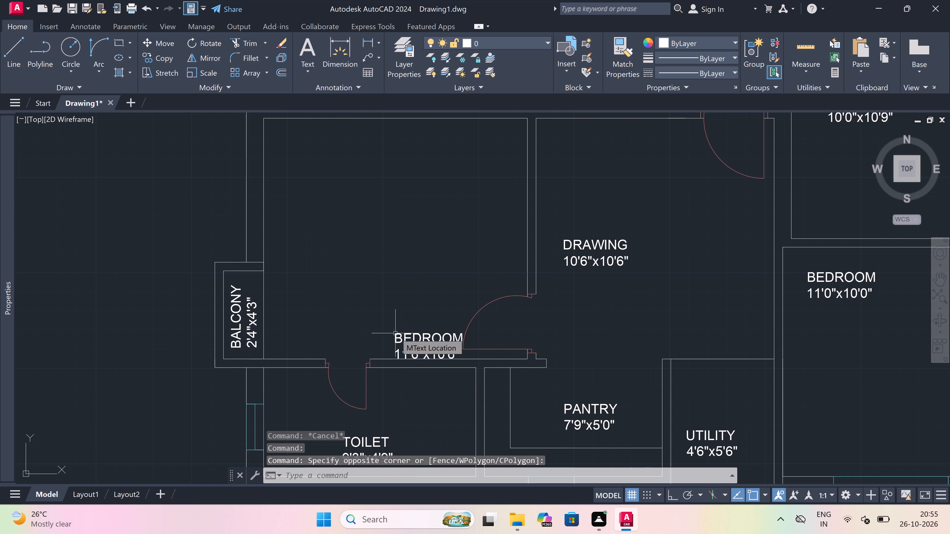
{"action": "left_click", "coordinate": [395, 335]}
{"action": "left_click", "coordinate": [395, 335]}
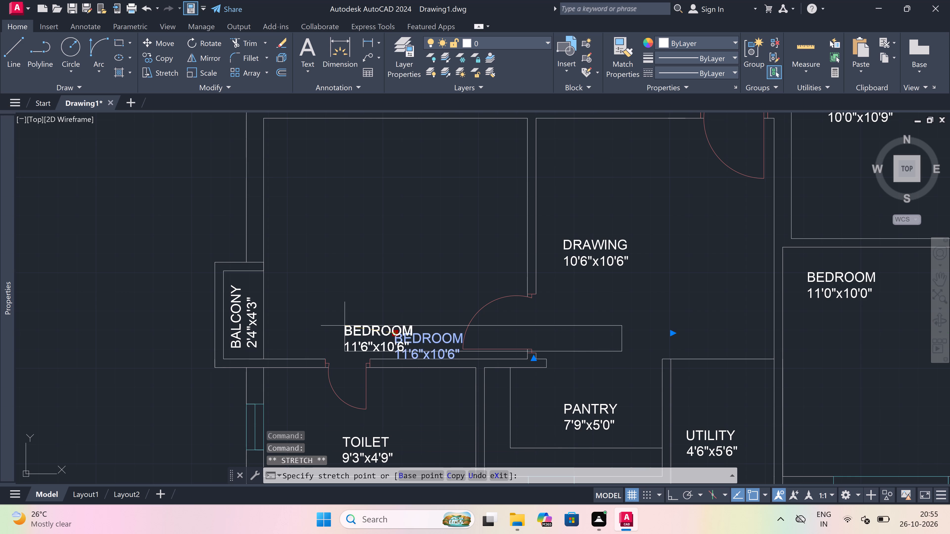
{"action": "scroll", "coordinate": [352, 327], "scroll_direction": "up", "scroll_amount": 3}
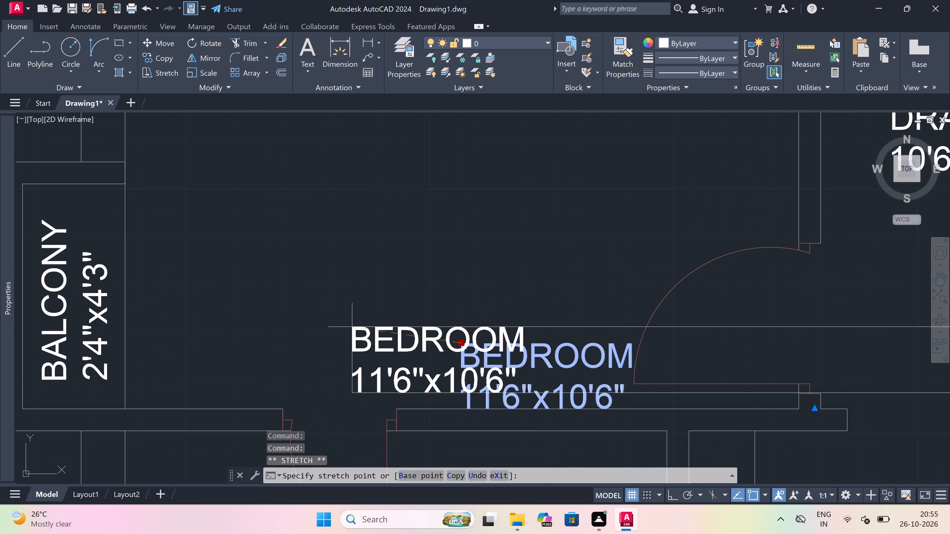
{"action": "left_click", "coordinate": [352, 326]}
{"action": "key", "text": "Escape"}
{"action": "scroll", "coordinate": [352, 326], "scroll_direction": "down", "scroll_amount": 4}
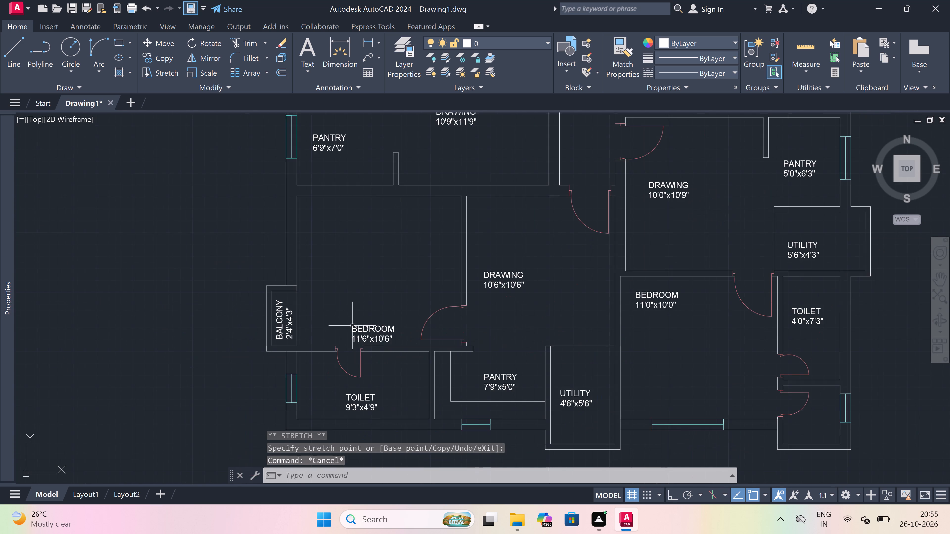
Rotate the BALCONY 2'0"x4'3" label 90° counterclockwise with Ortho on, so that it reads vertically.
{"action": "scroll", "coordinate": [396, 320], "scroll_direction": "down", "scroll_amount": 2}
{"action": "scroll", "coordinate": [414, 327], "scroll_direction": "up", "scroll_amount": 1}
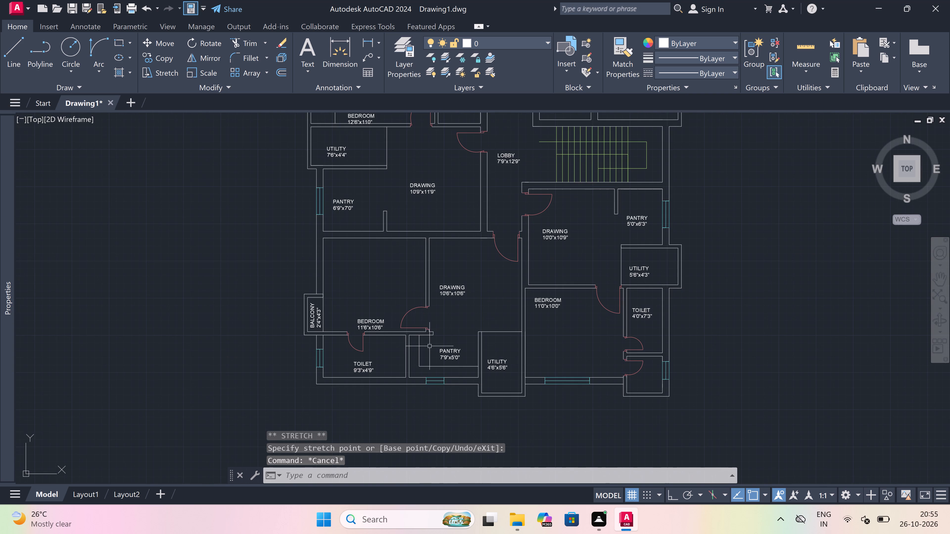
{"action": "scroll", "coordinate": [426, 341], "scroll_direction": "down", "scroll_amount": 1}
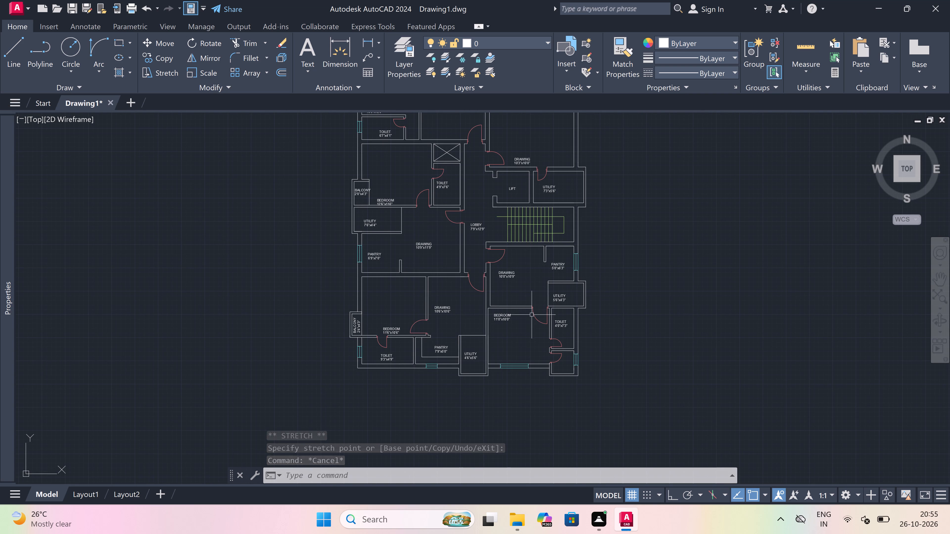
{"action": "scroll", "coordinate": [443, 335], "scroll_direction": "down", "scroll_amount": 1}
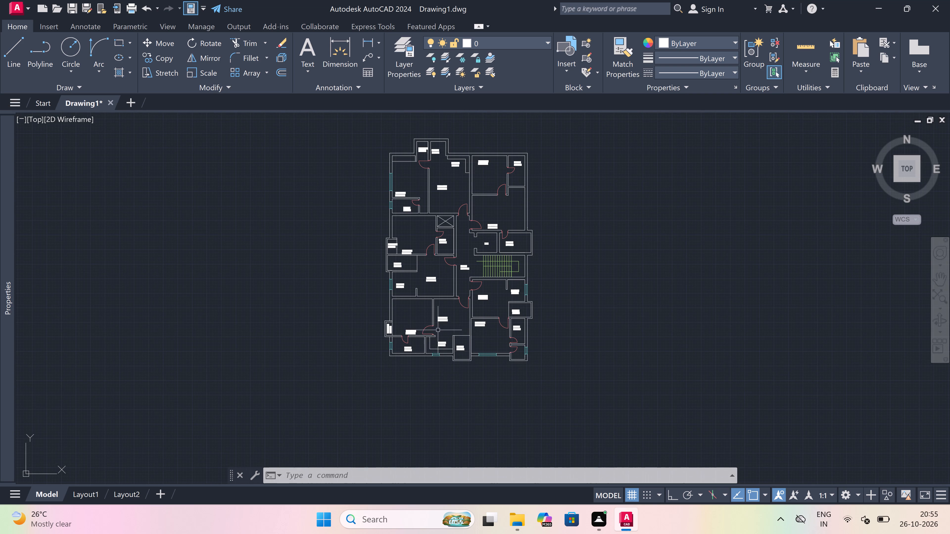
{"action": "scroll", "coordinate": [381, 240], "scroll_direction": "up", "scroll_amount": 2}
{"action": "scroll", "coordinate": [406, 250], "scroll_direction": "up", "scroll_amount": 2}
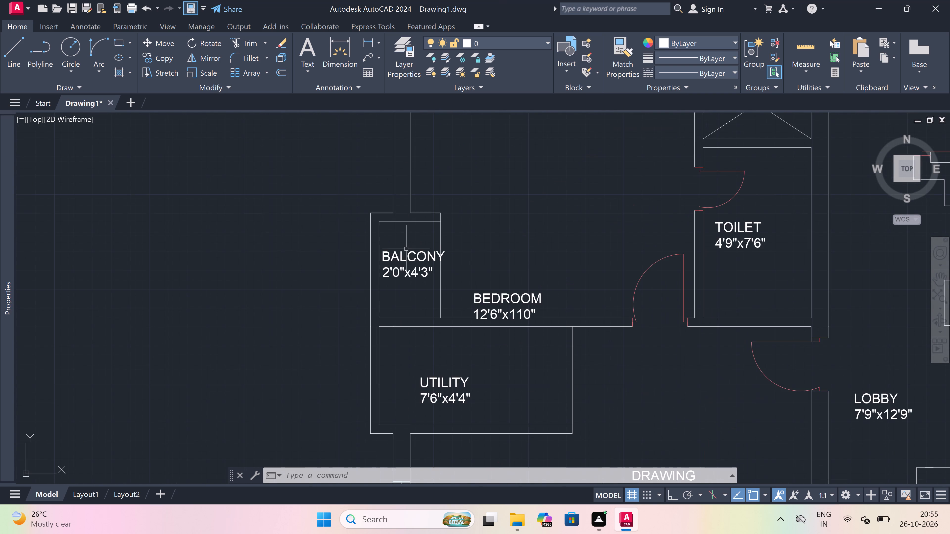
{"action": "scroll", "coordinate": [406, 249], "scroll_direction": "up", "scroll_amount": 2}
{"action": "scroll", "coordinate": [406, 263], "scroll_direction": "down", "scroll_amount": 2}
{"action": "scroll", "coordinate": [406, 263], "scroll_direction": "up", "scroll_amount": 1}
{"action": "left_click", "coordinate": [406, 263]}
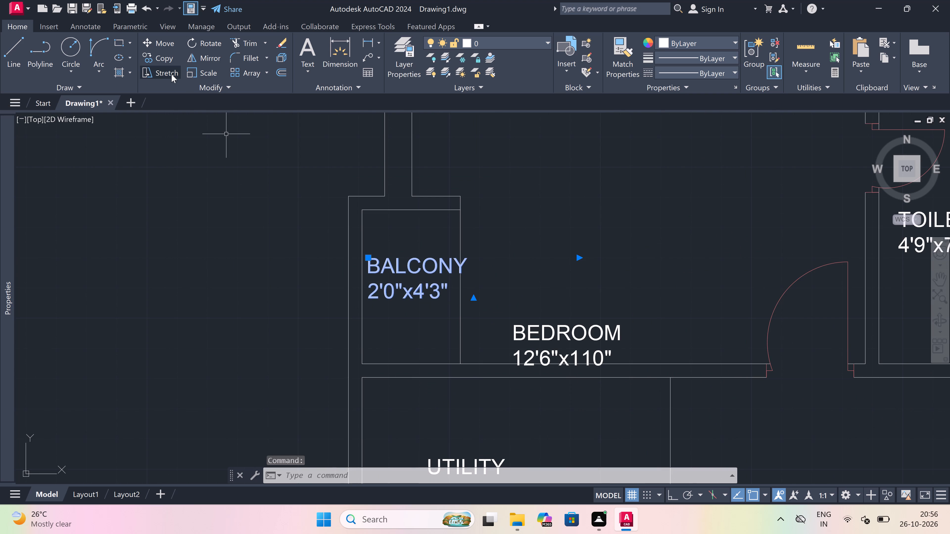
{"action": "left_click_drag", "start_coordinate": [199, 39], "coordinate": [201, 41]}
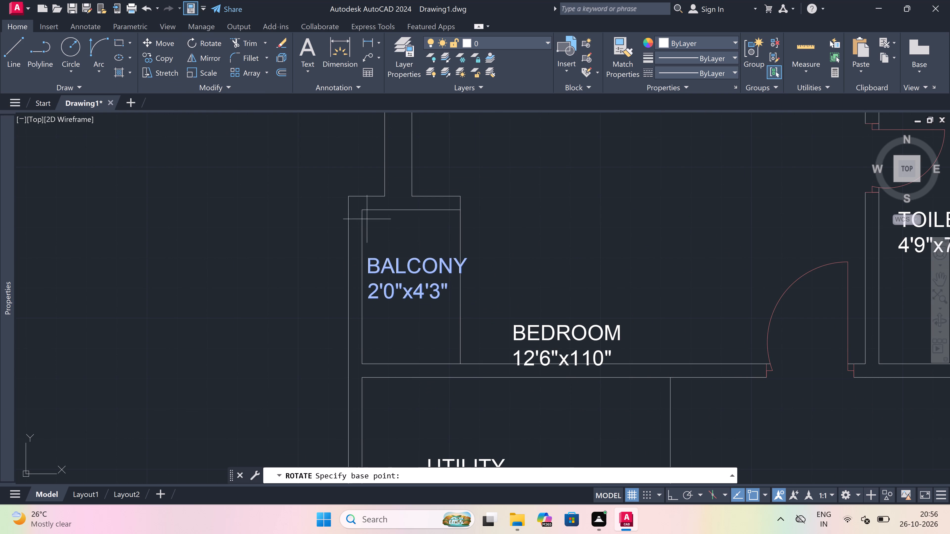
{"action": "left_click_drag", "start_coordinate": [402, 277], "coordinate": [404, 267]}
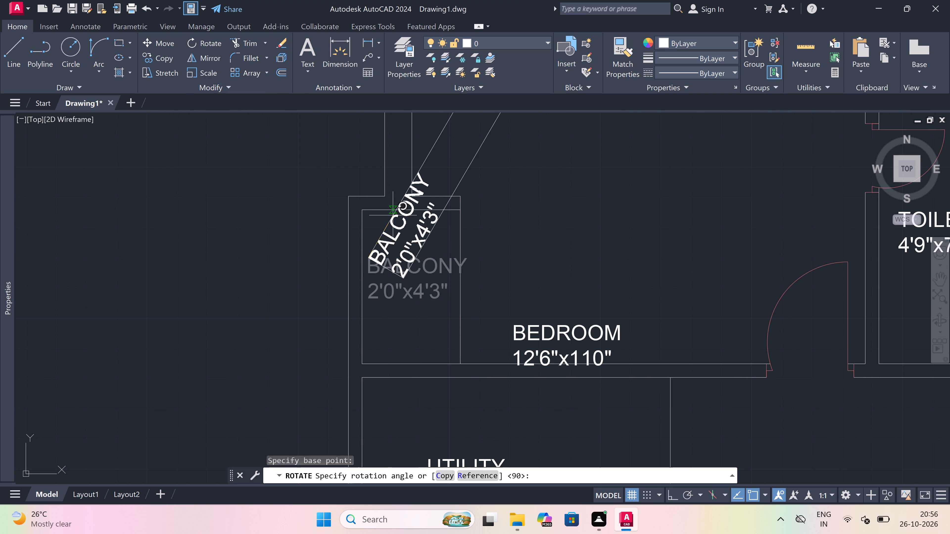
{"action": "key", "text": "F8"}
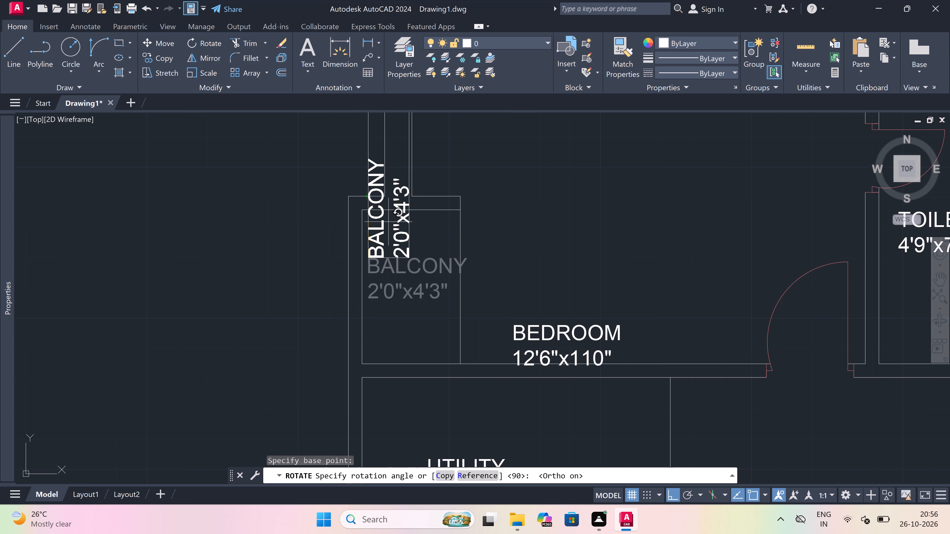
{"action": "left_click", "coordinate": [348, 177]}
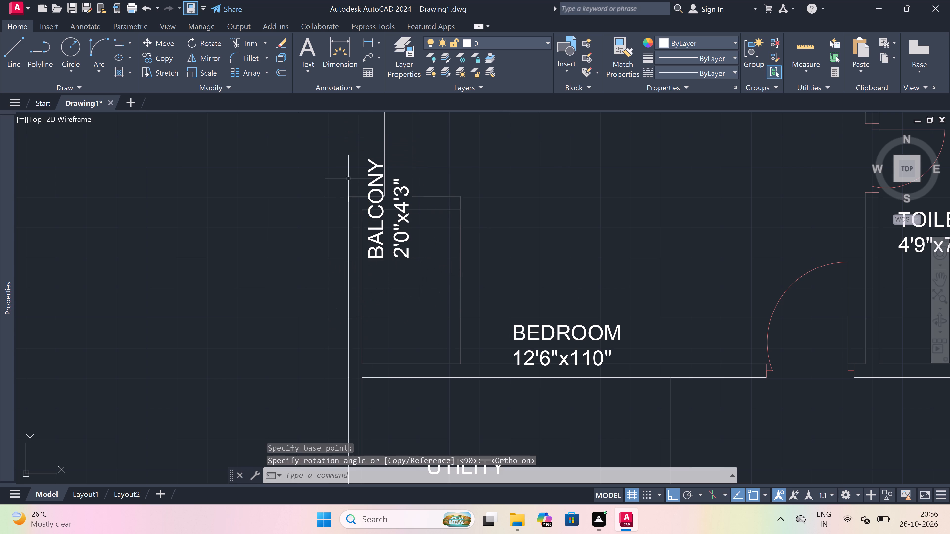
Move the vertical BALCONY 2'0"x4'3" label down and slightly right inside the balcony walls, with Ortho off.
{"action": "left_click", "coordinate": [377, 234]}
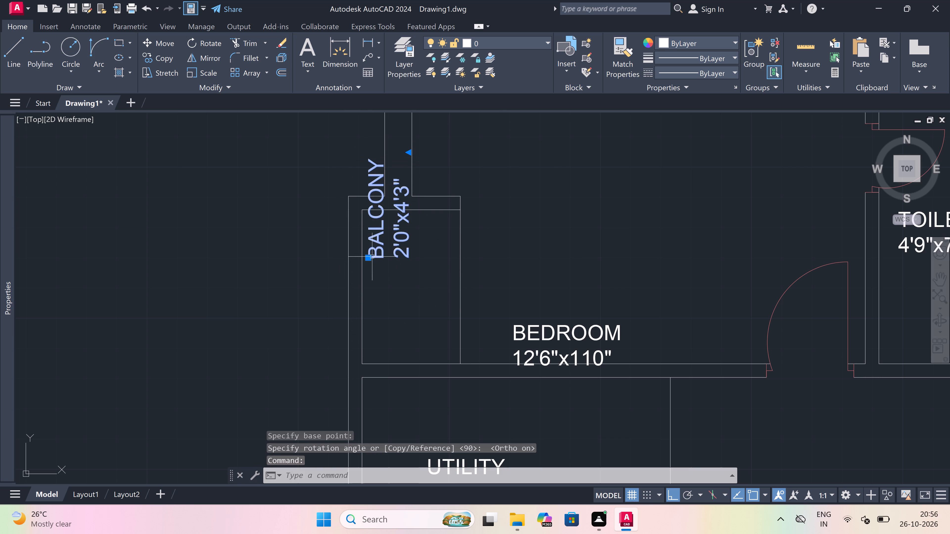
{"action": "left_click", "coordinate": [366, 255]}
{"action": "left_click", "coordinate": [376, 285]}
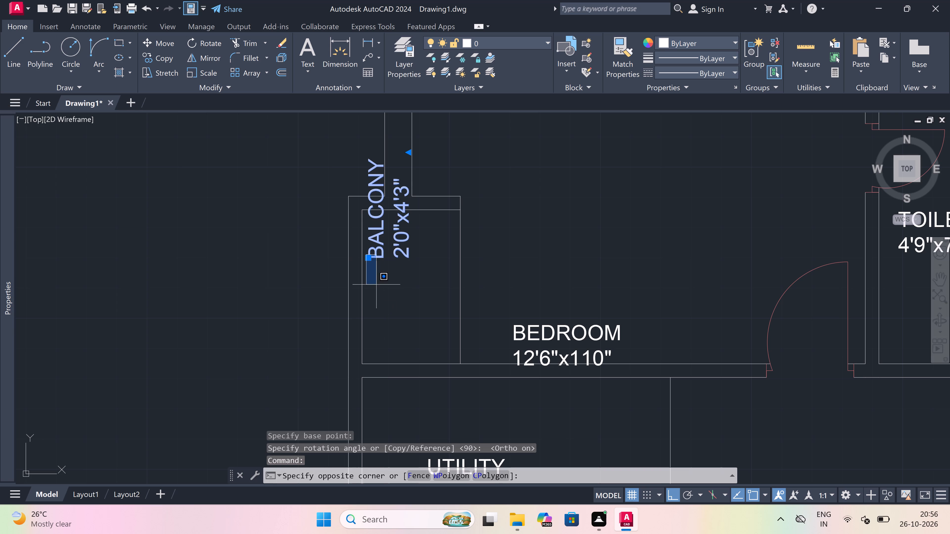
{"action": "left_click", "coordinate": [376, 249]}
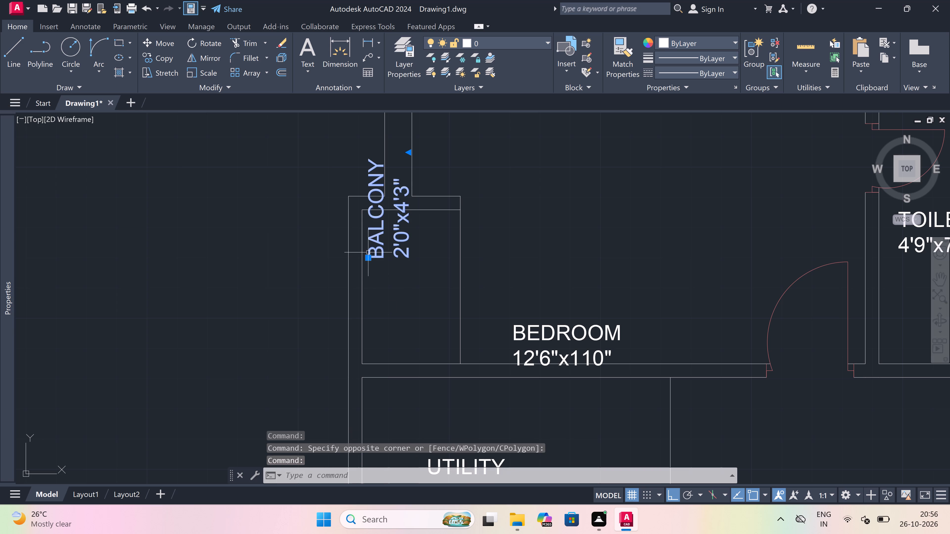
{"action": "left_click", "coordinate": [366, 256]}
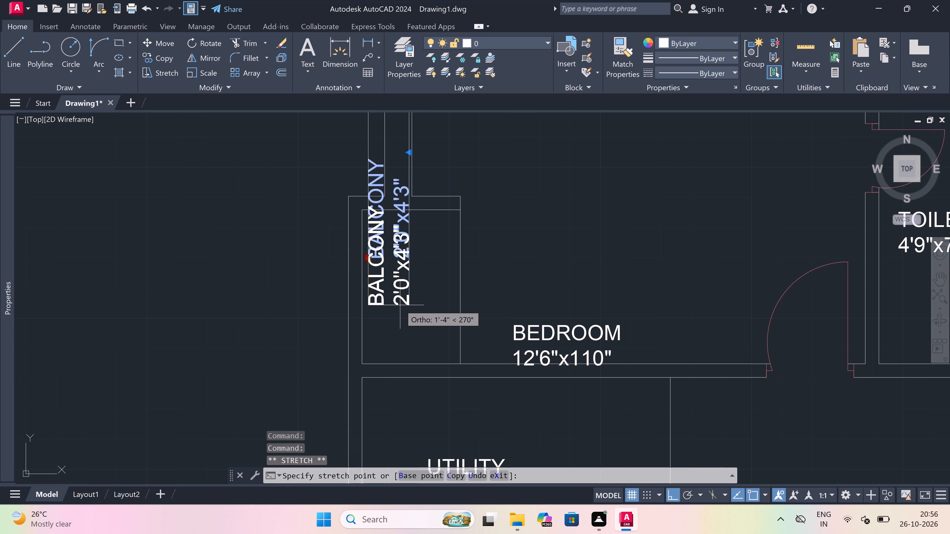
{"action": "key", "text": "F8"}
{"action": "left_click", "coordinate": [387, 335]}
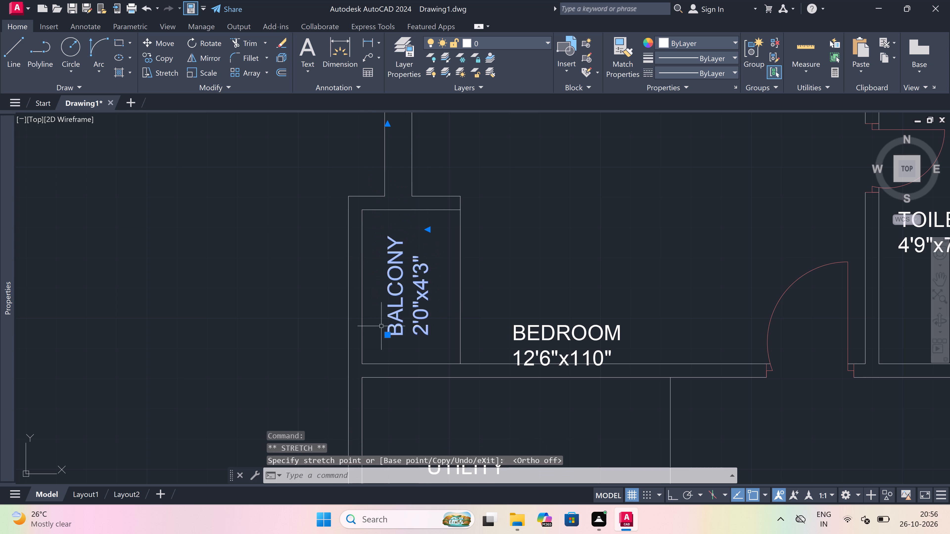
{"action": "key", "text": "Escape"}
Make line5 the current layer.
{"action": "scroll", "coordinate": [365, 315], "scroll_direction": "down", "scroll_amount": 4}
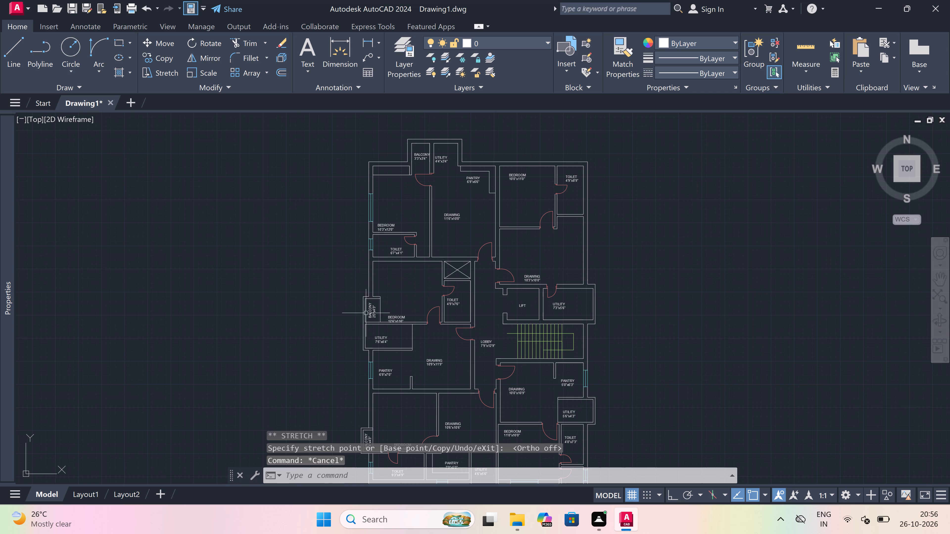
{"action": "scroll", "coordinate": [431, 145], "scroll_direction": "up", "scroll_amount": 1}
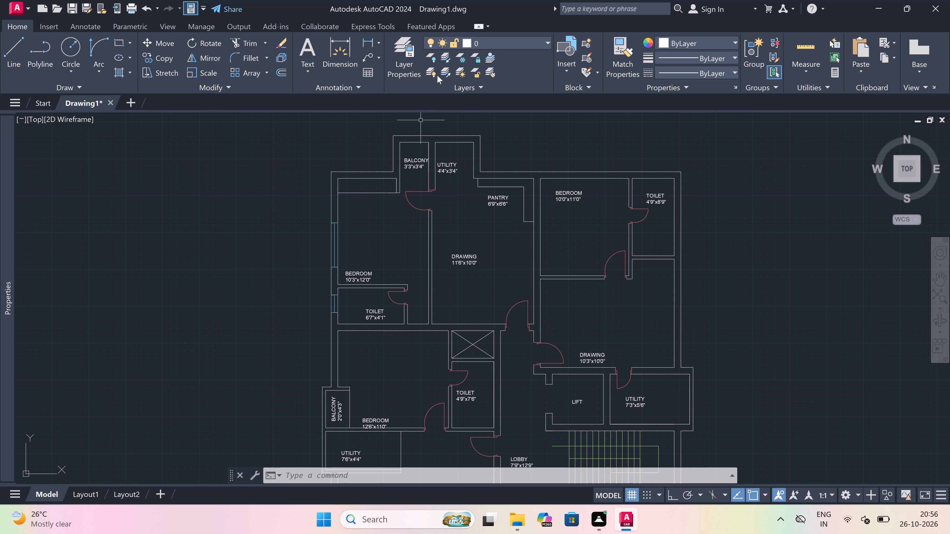
{"action": "left_click", "coordinate": [498, 43]}
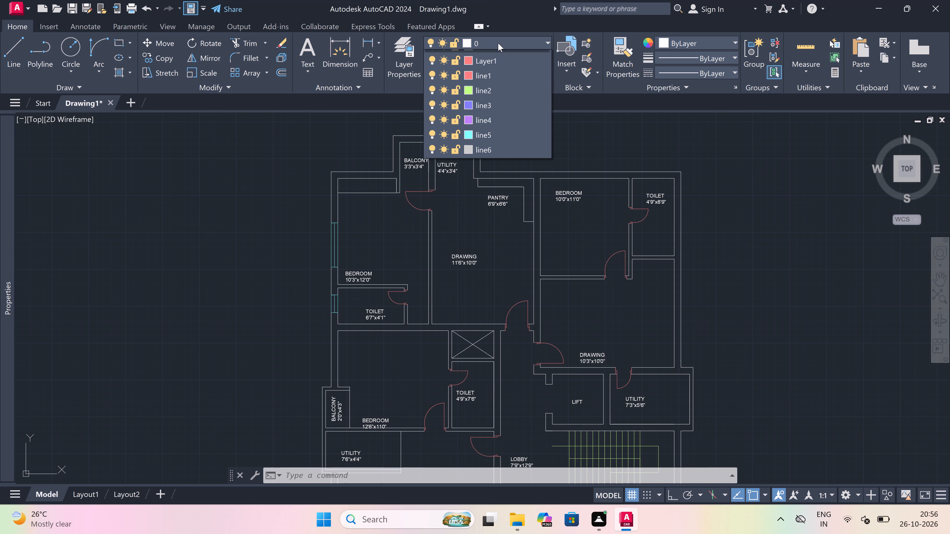
{"action": "left_click", "coordinate": [505, 145]}
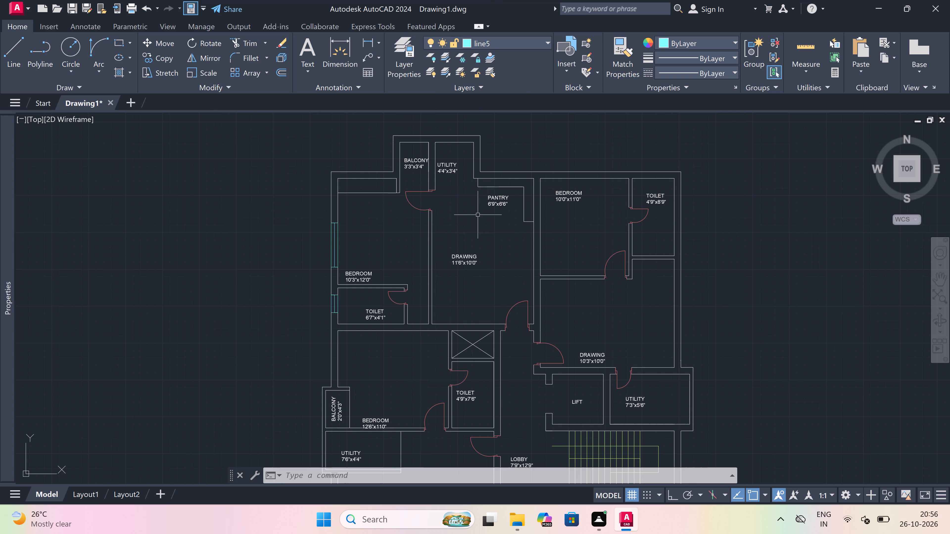
Draw a 3' window in the outer wall above PANTRY 6'9"x6'6", with two jambs across the wall and a centre line, Ortho on.
{"action": "type", "text": "l"}
{"action": "key", "text": "space"}
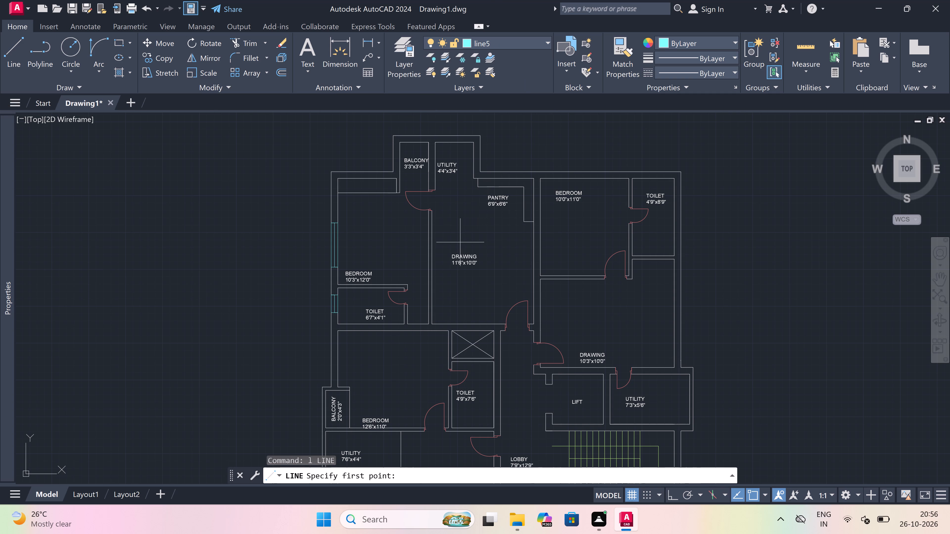
{"action": "scroll", "coordinate": [442, 243], "scroll_direction": "down", "scroll_amount": 2}
{"action": "scroll", "coordinate": [411, 299], "scroll_direction": "up", "scroll_amount": 2}
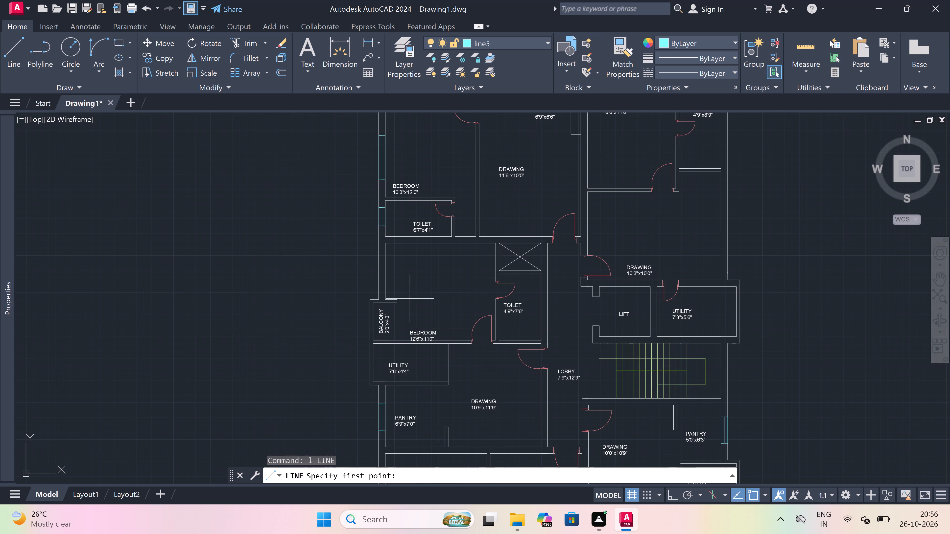
{"action": "scroll", "coordinate": [392, 287], "scroll_direction": "down", "scroll_amount": 1}
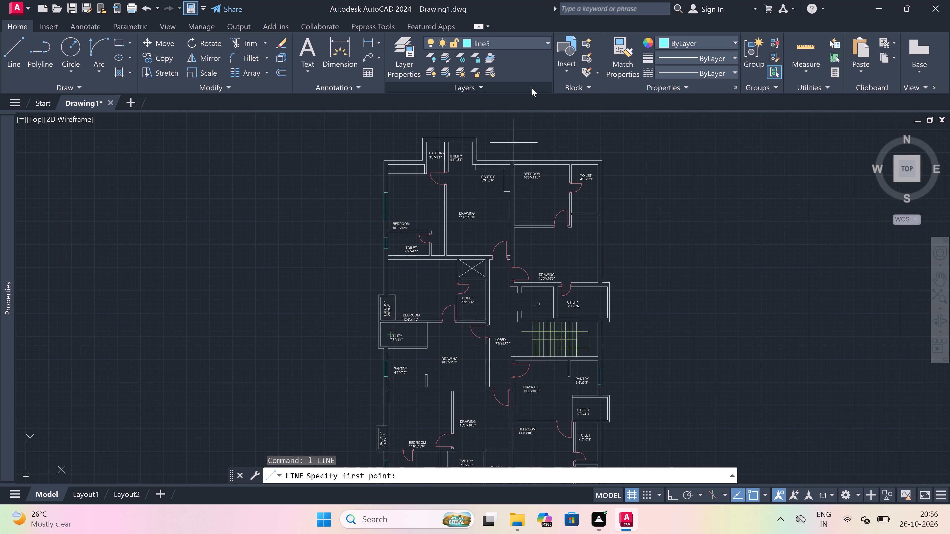
{"action": "scroll", "coordinate": [553, 145], "scroll_direction": "up", "scroll_amount": 2}
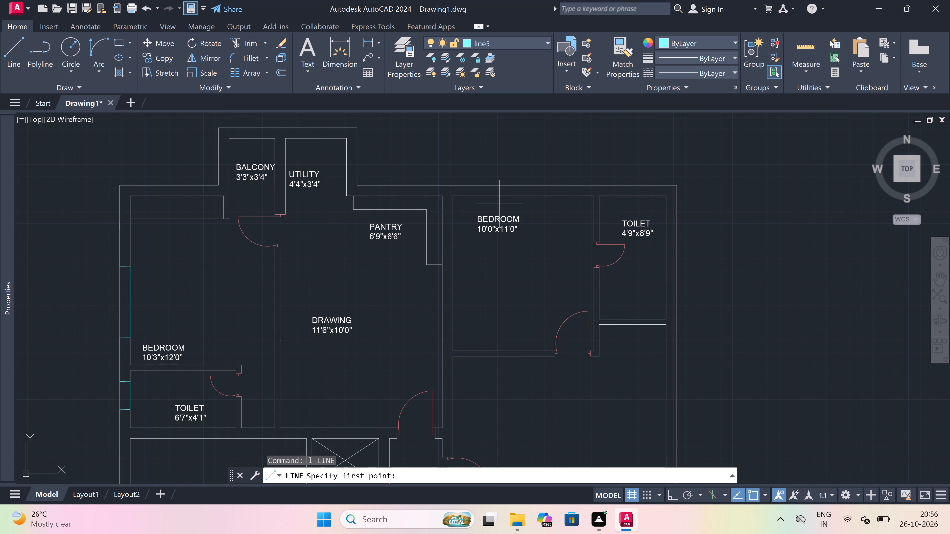
{"action": "scroll", "coordinate": [493, 179], "scroll_direction": "up", "scroll_amount": 2}
{"action": "scroll", "coordinate": [491, 182], "scroll_direction": "down", "scroll_amount": 3}
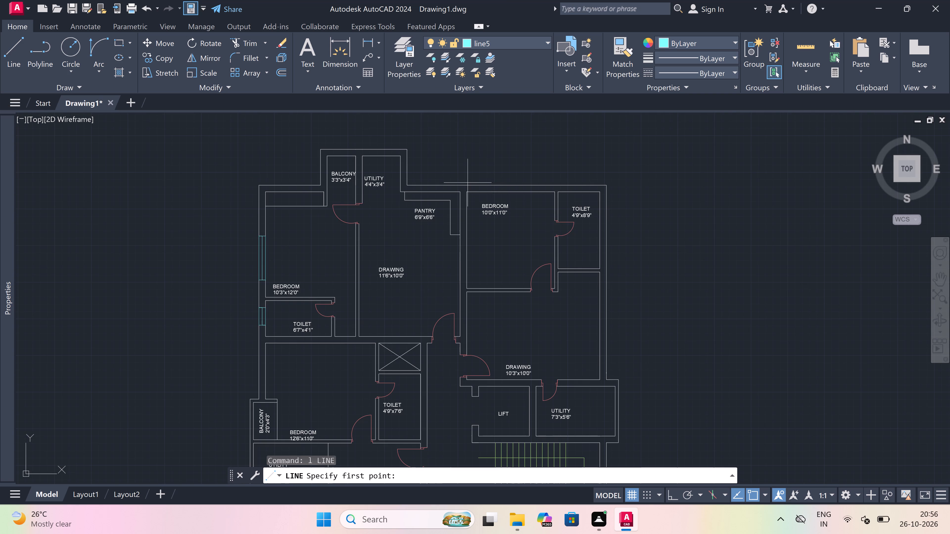
{"action": "scroll", "coordinate": [418, 183], "scroll_direction": "up", "scroll_amount": 4}
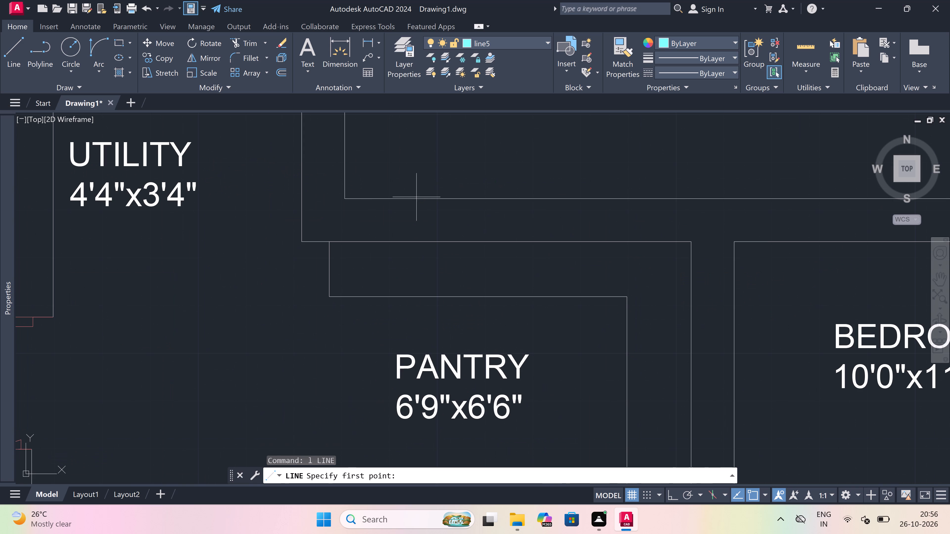
{"action": "left_click", "coordinate": [406, 199]}
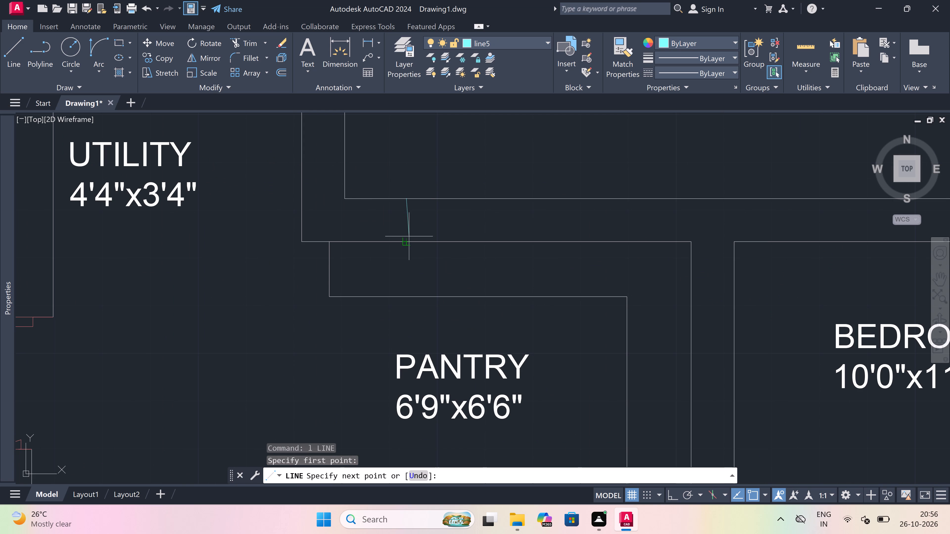
{"action": "key", "text": "F8"}
{"action": "left_click_drag", "start_coordinate": [407, 237], "coordinate": [409, 231]}
{"action": "left_click_drag", "start_coordinate": [405, 217], "coordinate": [405, 217]}
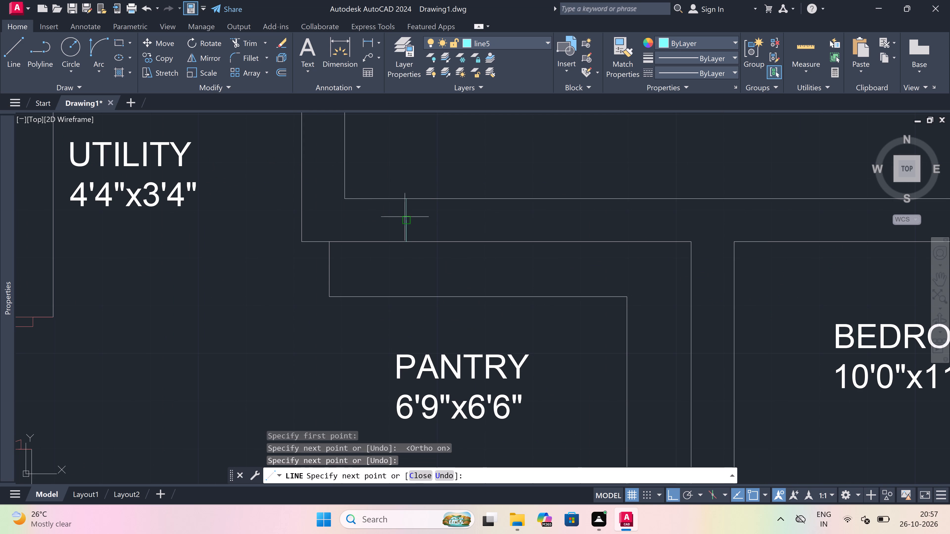
{"action": "left_click_drag", "start_coordinate": [405, 217], "coordinate": [413, 217]}
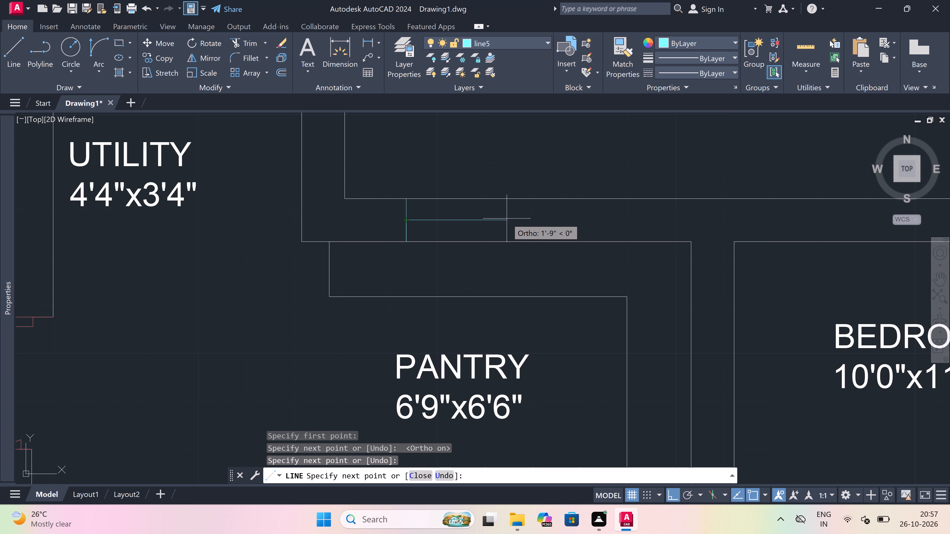
{"action": "type", "text": "3'v"}
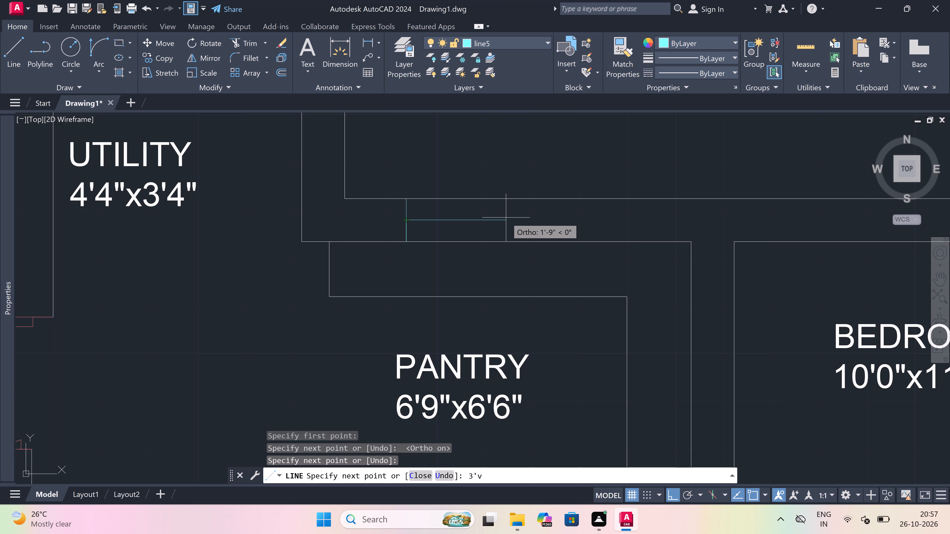
{"action": "key", "text": "space"}
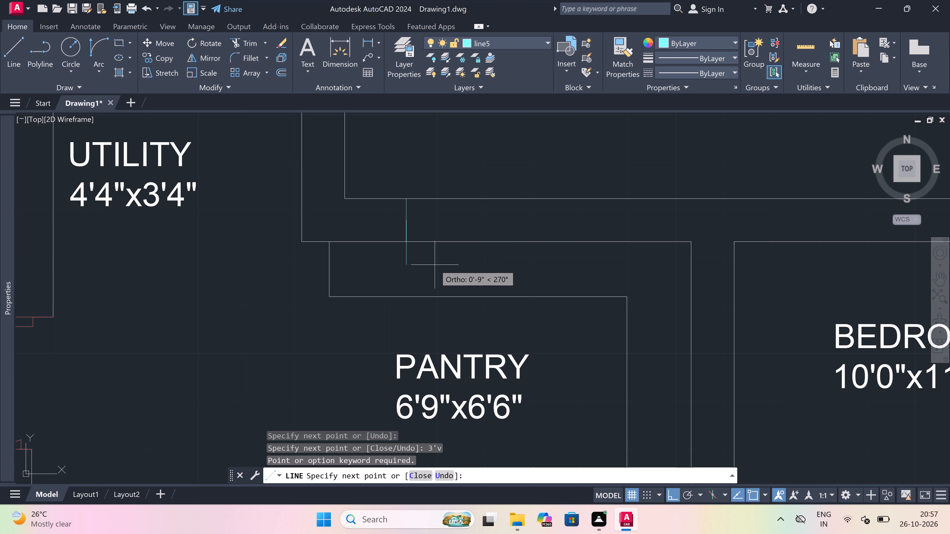
{"action": "type", "text": "3'"}
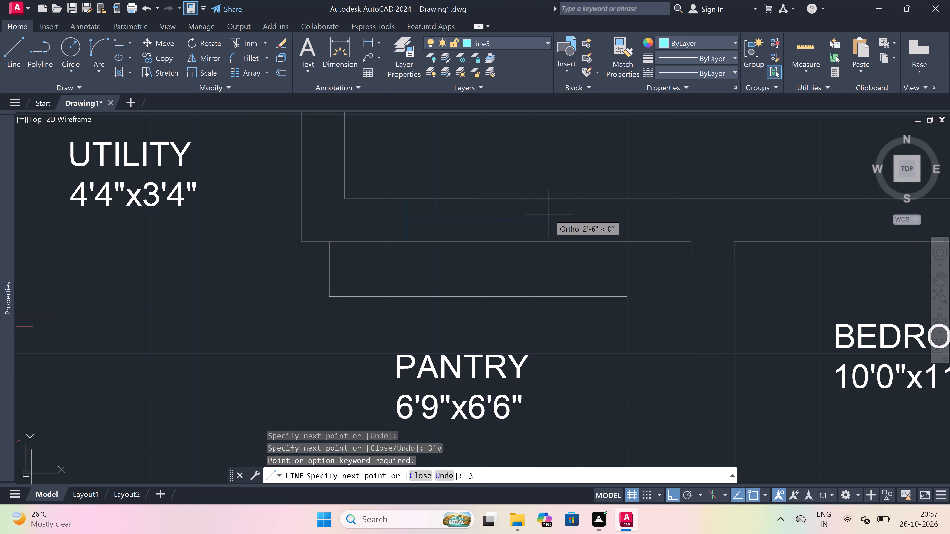
{"action": "key", "text": "space"}
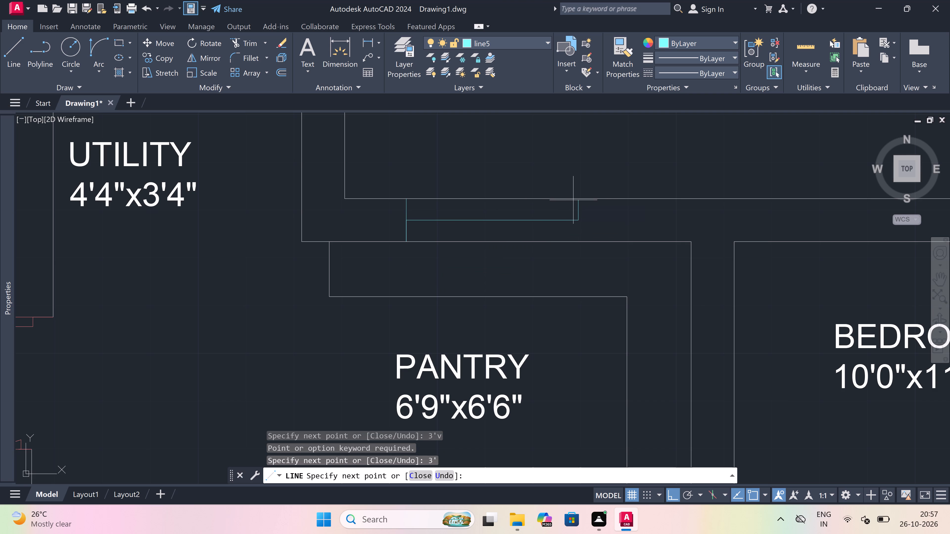
{"action": "left_click", "coordinate": [576, 200]}
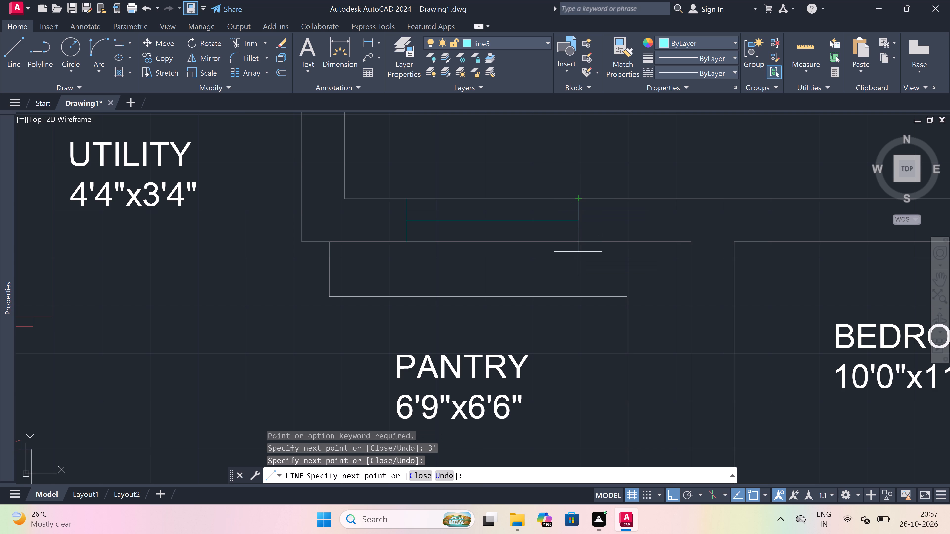
{"action": "left_click", "coordinate": [578, 243]}
{"action": "key", "text": "Escape"}
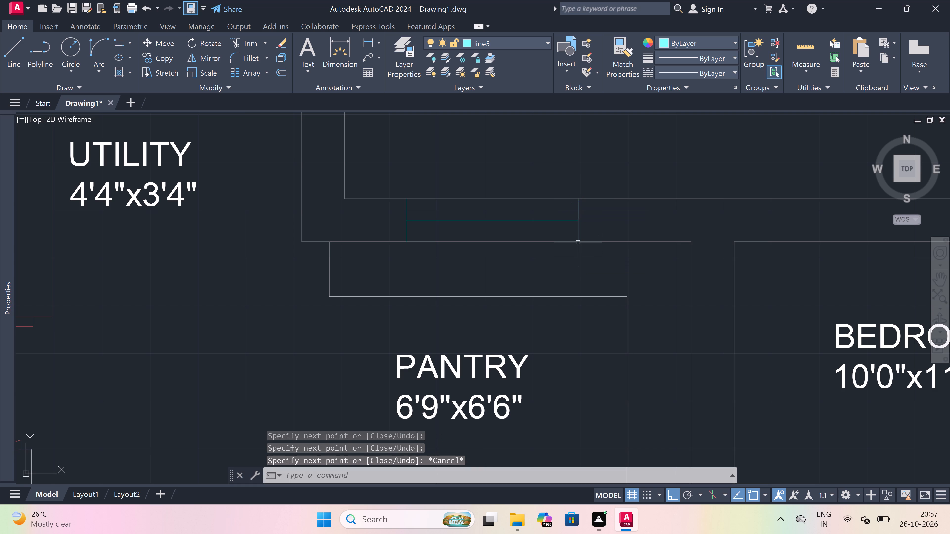
Trim both wall lines between the jambs of the 3' window above PANTRY 6'9"x6'6".
{"action": "type", "text": "tr"}
{"action": "key", "text": "space"}
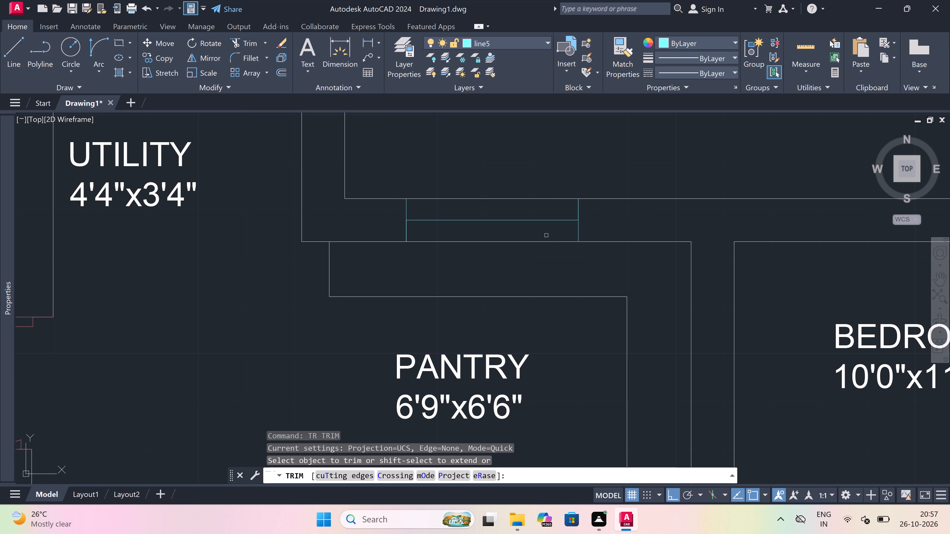
{"action": "left_click", "coordinate": [546, 236]}
{"action": "left_click_drag", "start_coordinate": [532, 262], "coordinate": [531, 260]}
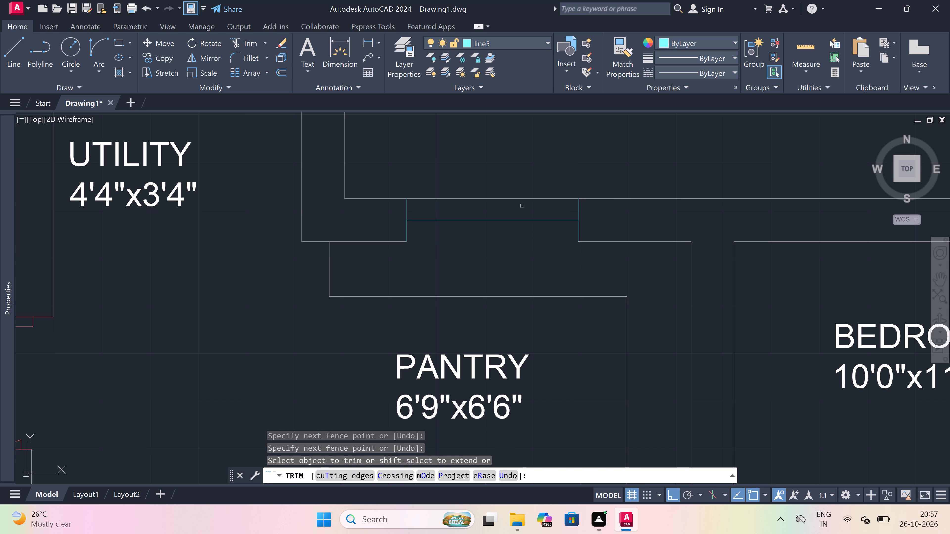
{"action": "left_click", "coordinate": [522, 205]}
{"action": "left_click", "coordinate": [519, 197]}
{"action": "key", "text": "Escape"}
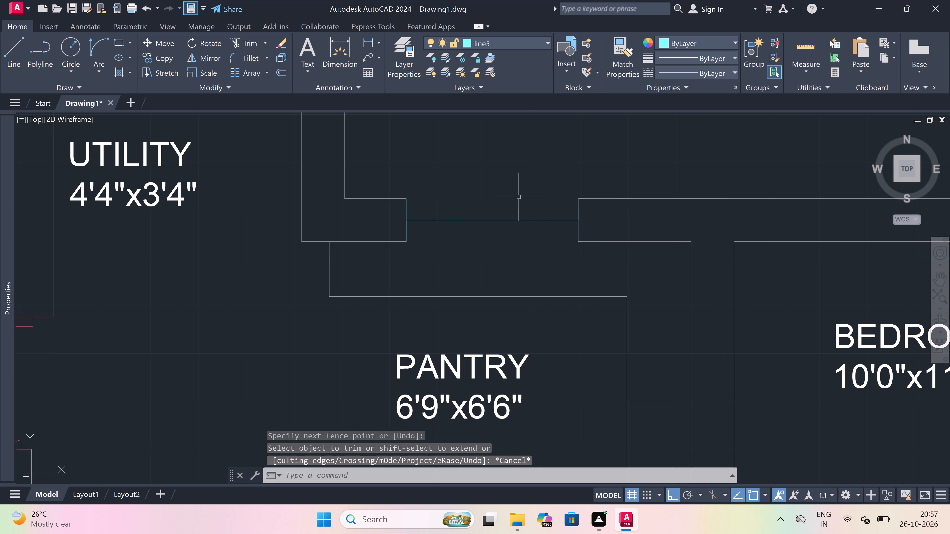
Draw the outer and inner face lines of the 3' pantry window between its jambs on layer line5.
{"action": "type", "text": "l"}
{"action": "key", "text": "space"}
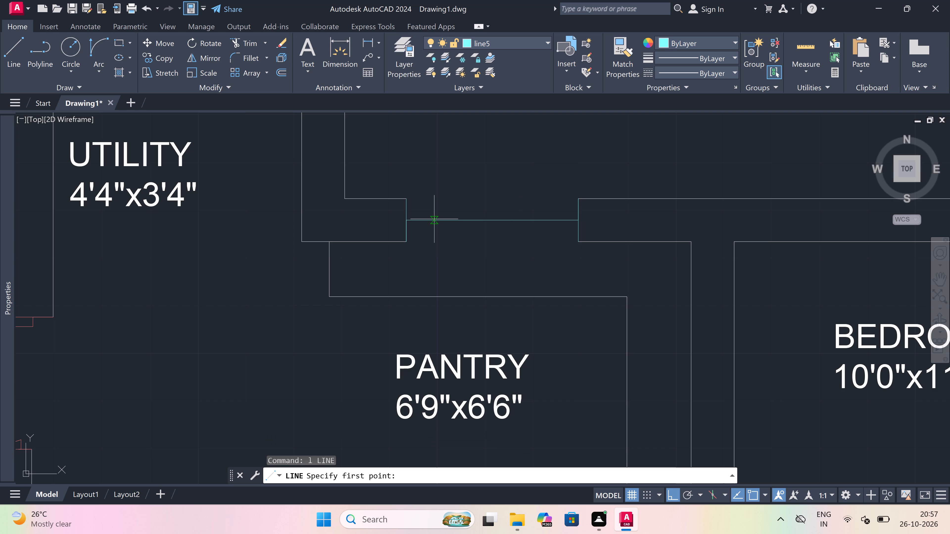
{"action": "left_click", "coordinate": [408, 201]}
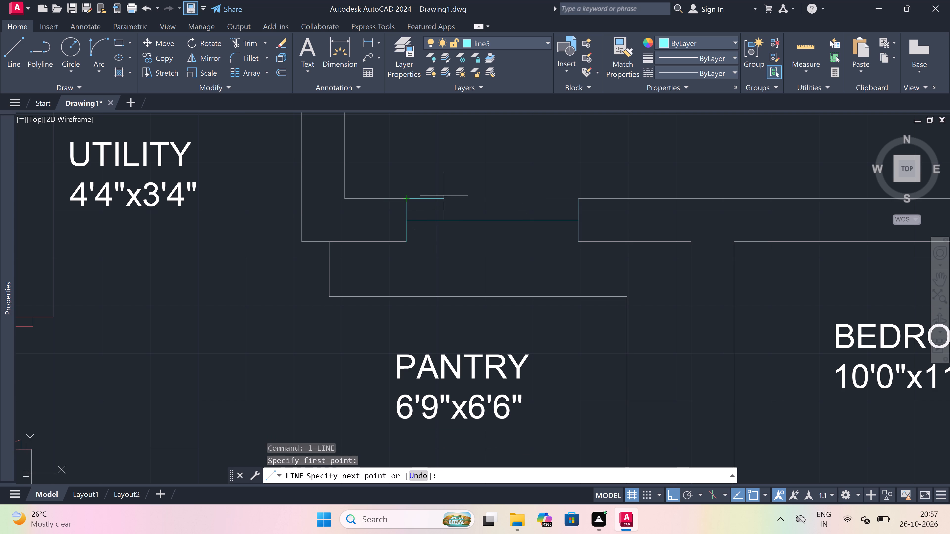
{"action": "left_click", "coordinate": [579, 197]}
{"action": "key", "text": "Escape"}
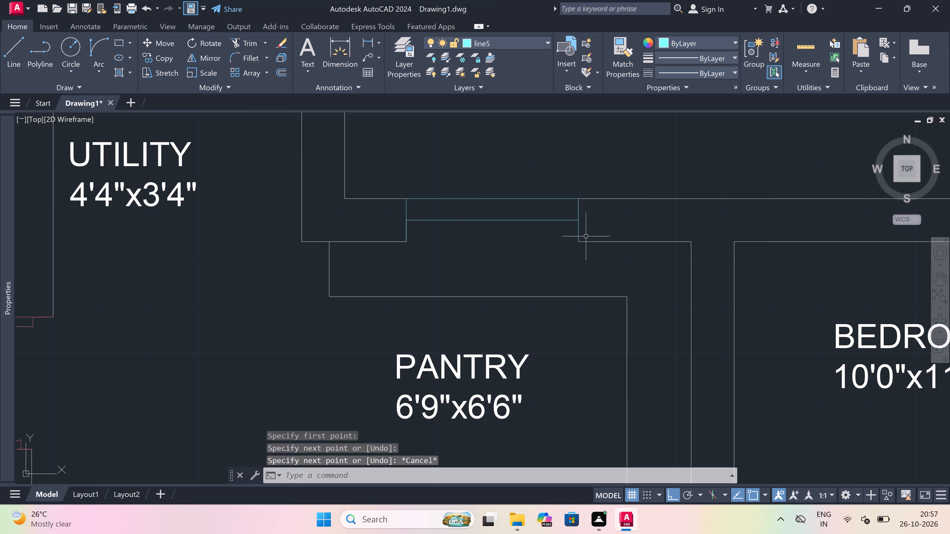
{"action": "key", "text": "space"}
{"action": "left_click_drag", "start_coordinate": [580, 240], "coordinate": [572, 241]}
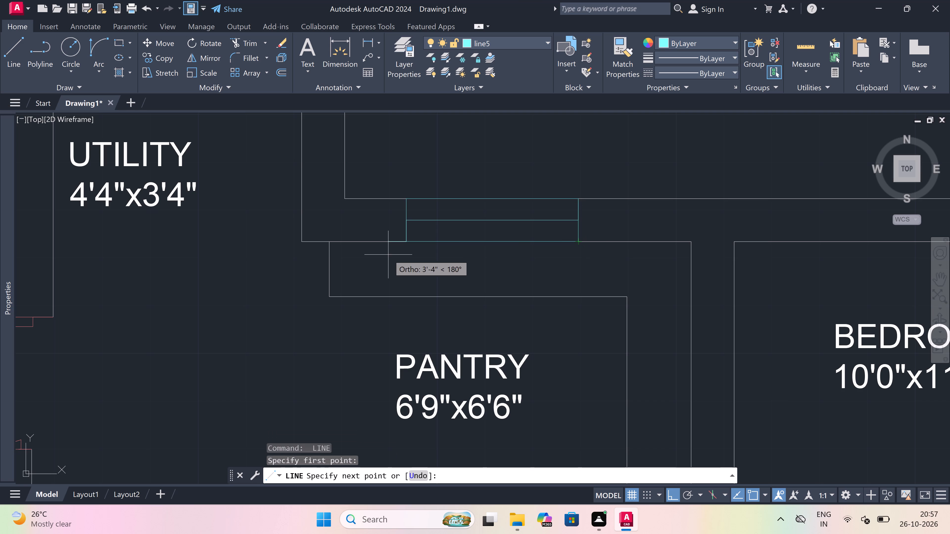
{"action": "left_click", "coordinate": [408, 239]}
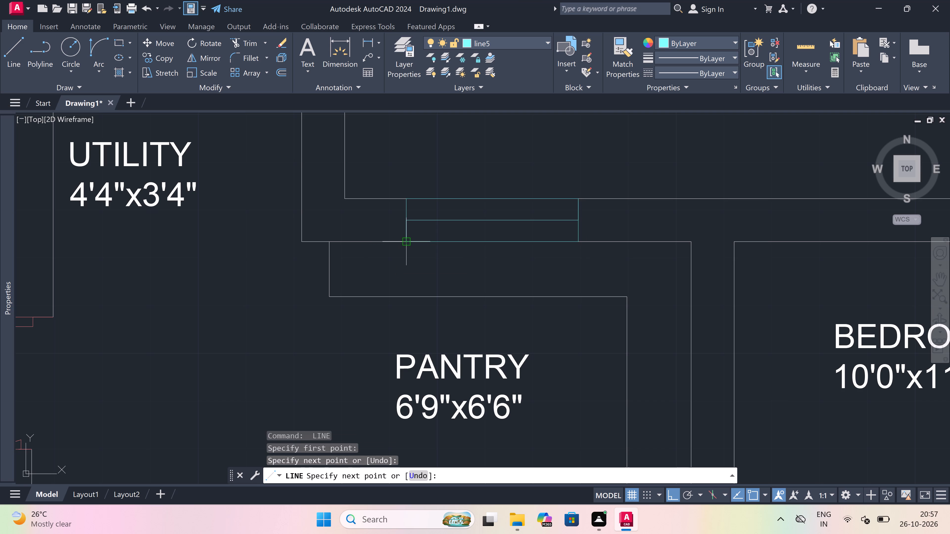
{"action": "key", "text": "Escape"}
Draw a 5' window in the outer wall above BEDROOM 10'0"x11'0", with two jambs across the wall and a centre line.
{"action": "scroll", "coordinate": [408, 239], "scroll_direction": "down", "scroll_amount": 5}
{"action": "key", "text": "space"}
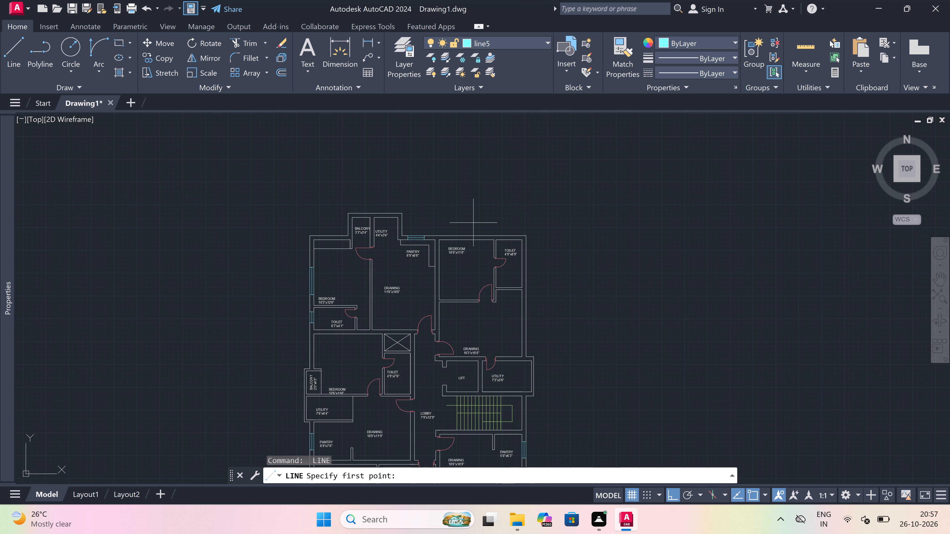
{"action": "scroll", "coordinate": [445, 232], "scroll_direction": "up", "scroll_amount": 4}
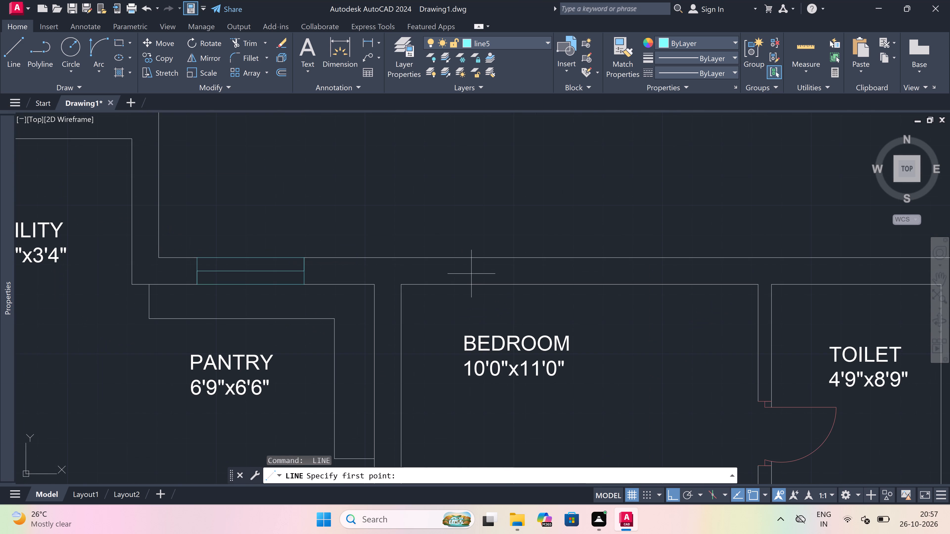
{"action": "left_click_drag", "start_coordinate": [476, 281], "coordinate": [478, 271]}
{"action": "left_click", "coordinate": [474, 261]}
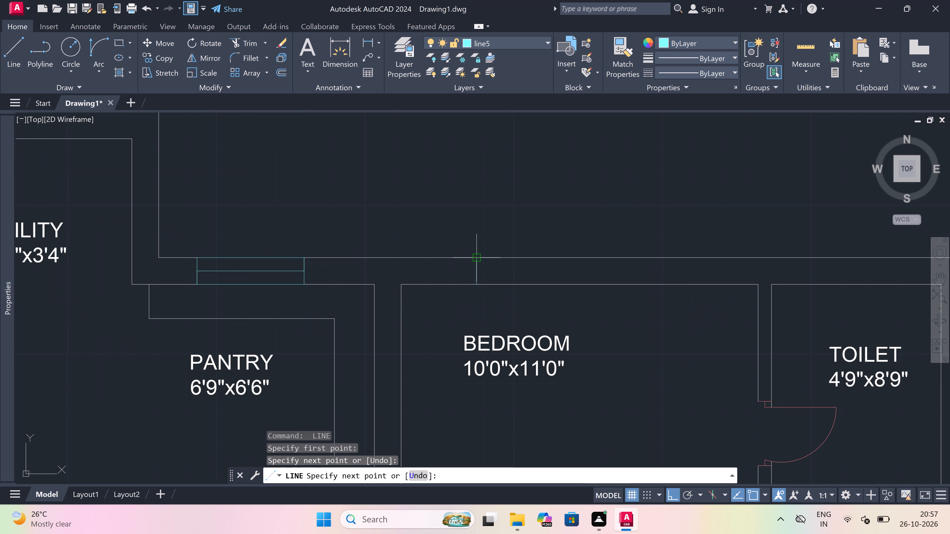
{"action": "left_click_drag", "start_coordinate": [477, 271], "coordinate": [485, 271]}
{"action": "type", "text": "5'"}
{"action": "key", "text": "space"}
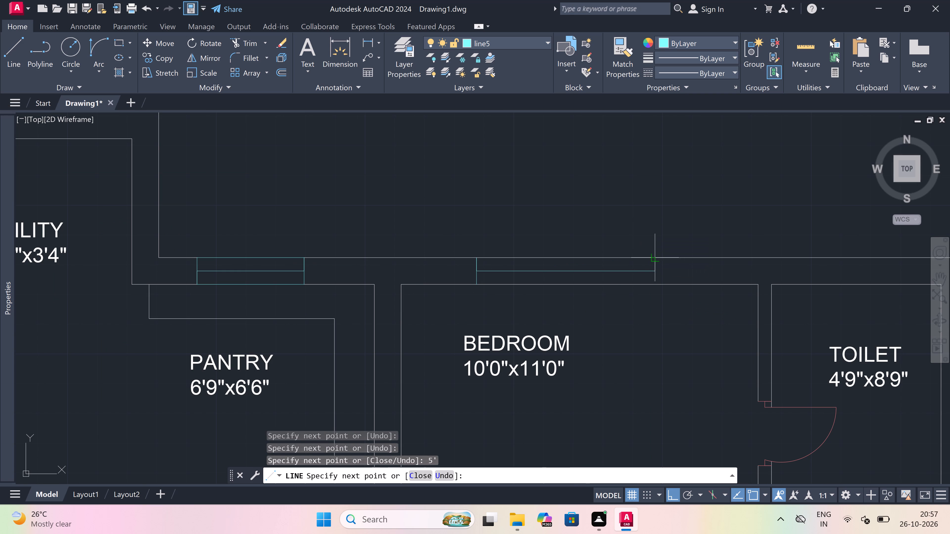
{"action": "left_click", "coordinate": [658, 258]}
{"action": "left_click", "coordinate": [655, 285]}
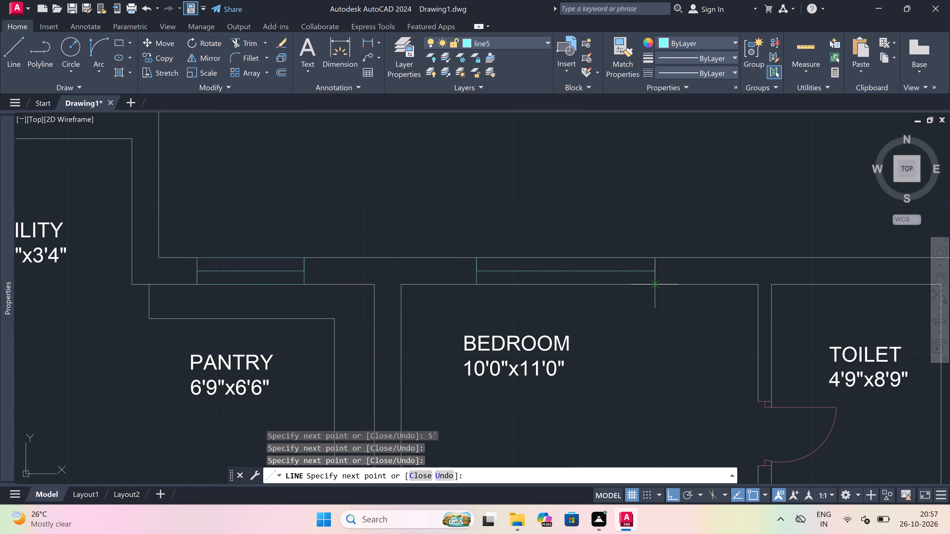
{"action": "key", "text": "Escape"}
Trim both wall lines between the jambs of the 5' window above BEDROOM 10'0"x11'0".
{"action": "type", "text": "tr"}
{"action": "key", "text": "space"}
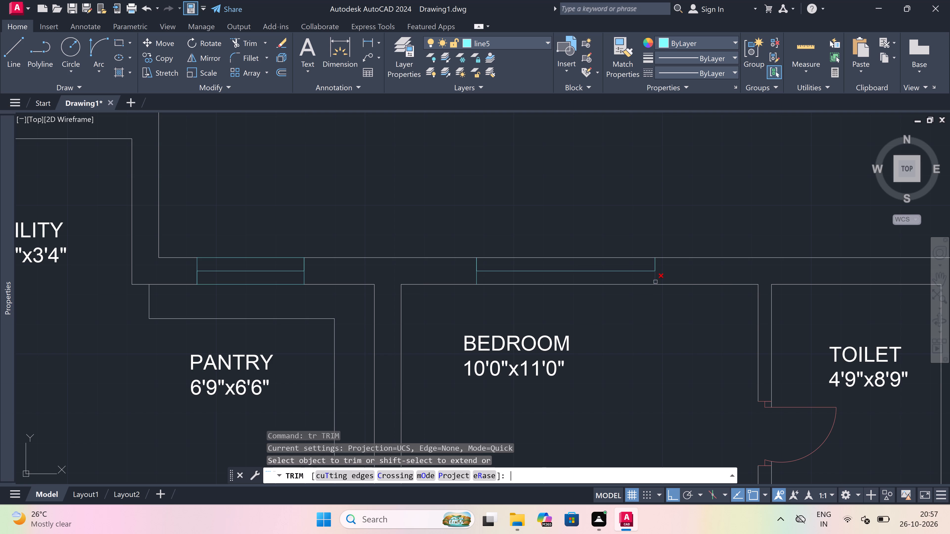
{"action": "left_click_drag", "start_coordinate": [644, 282], "coordinate": [648, 289]}
{"action": "left_click", "coordinate": [648, 305]}
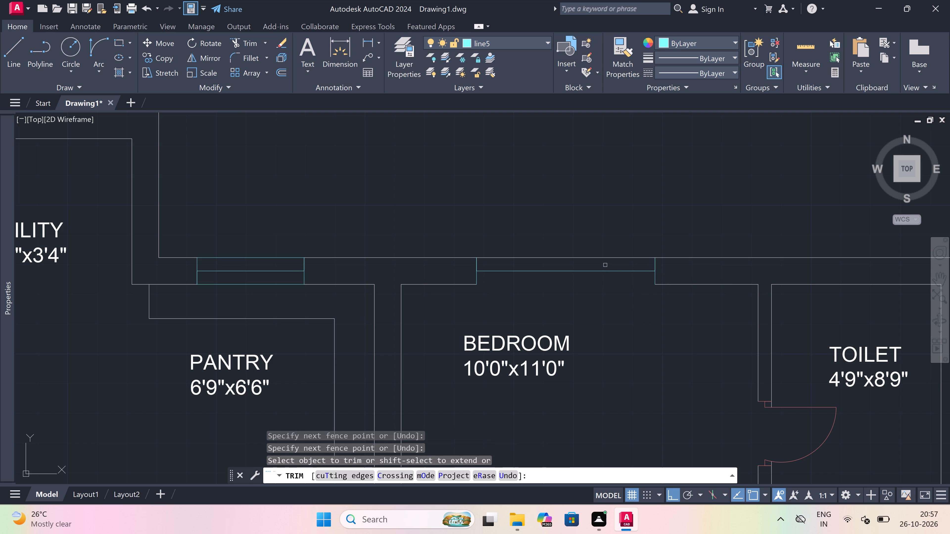
{"action": "left_click", "coordinate": [605, 265]}
{"action": "left_click", "coordinate": [602, 254]}
{"action": "key", "text": "Escape"}
Draw the outer and inner face lines of the 5' bedroom window between its jambs on layer line5.
{"action": "type", "text": "l"}
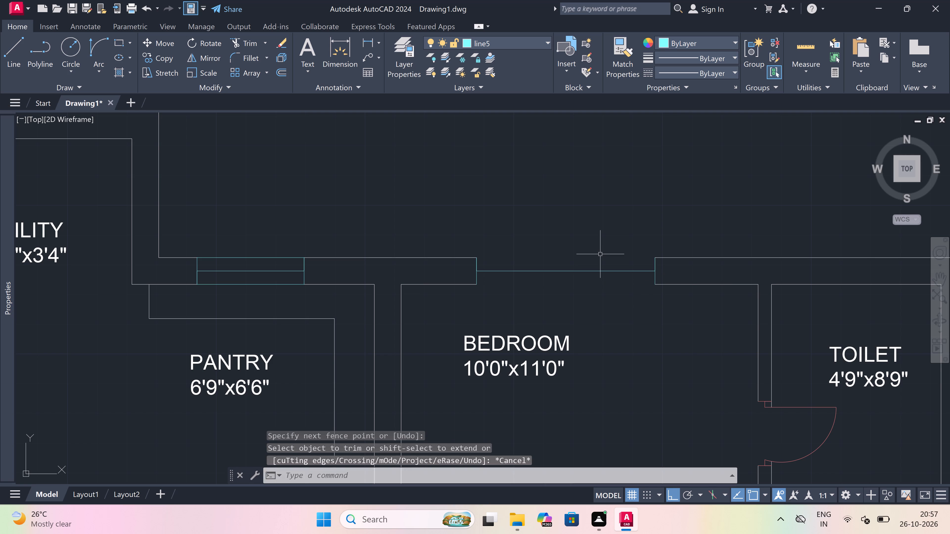
{"action": "key", "text": "space"}
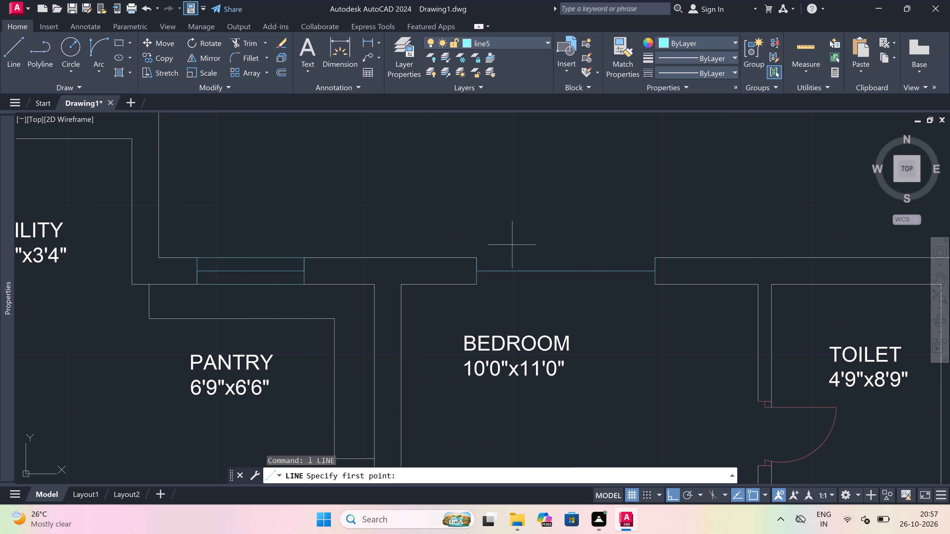
{"action": "left_click", "coordinate": [478, 259]}
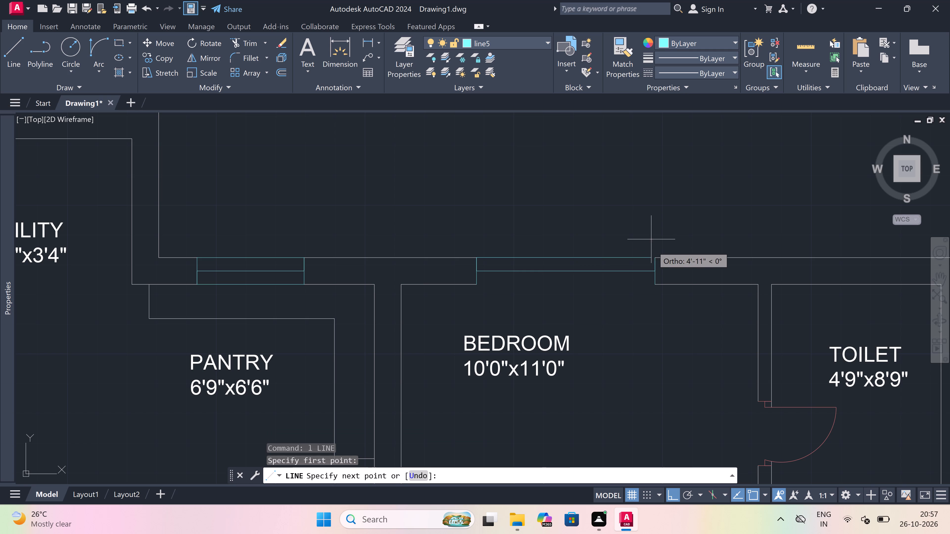
{"action": "left_click", "coordinate": [655, 257]}
{"action": "key", "text": "Escape"}
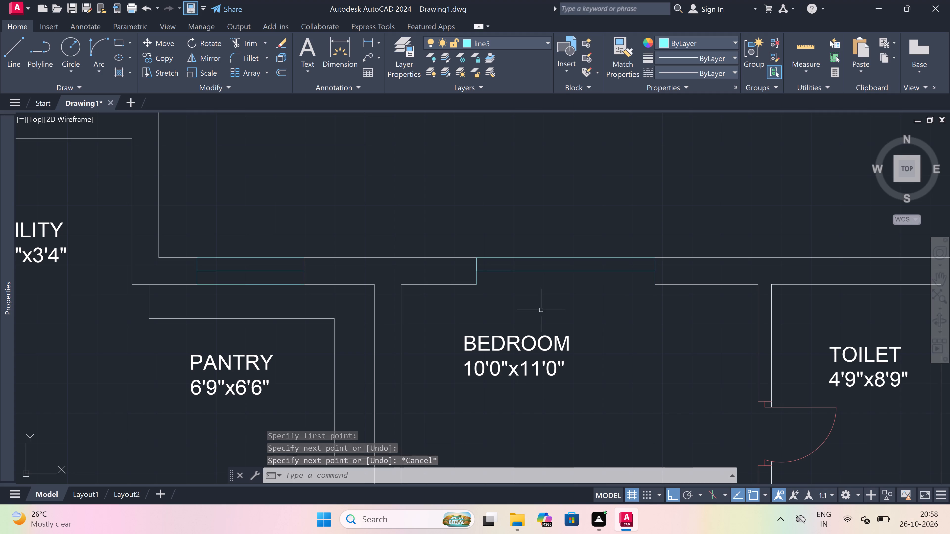
{"action": "key", "text": "space"}
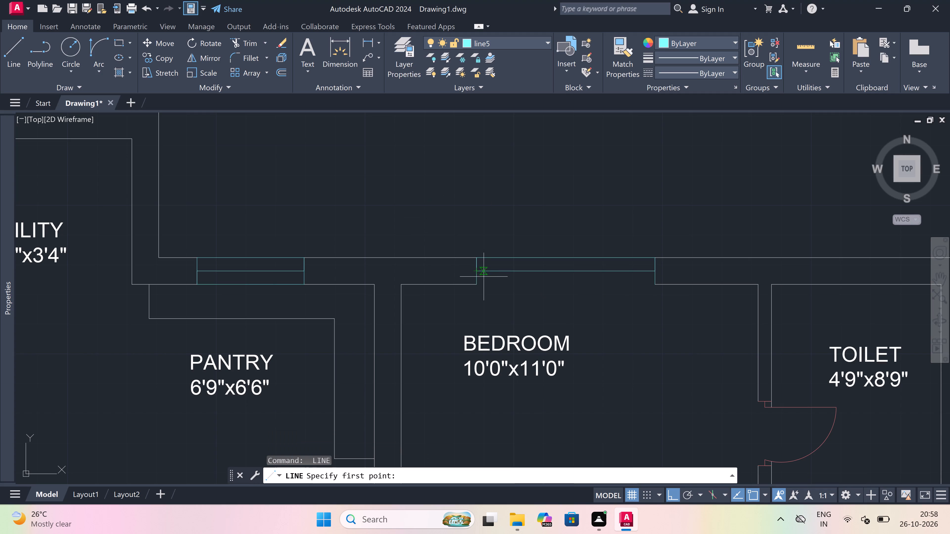
{"action": "left_click", "coordinate": [481, 284]}
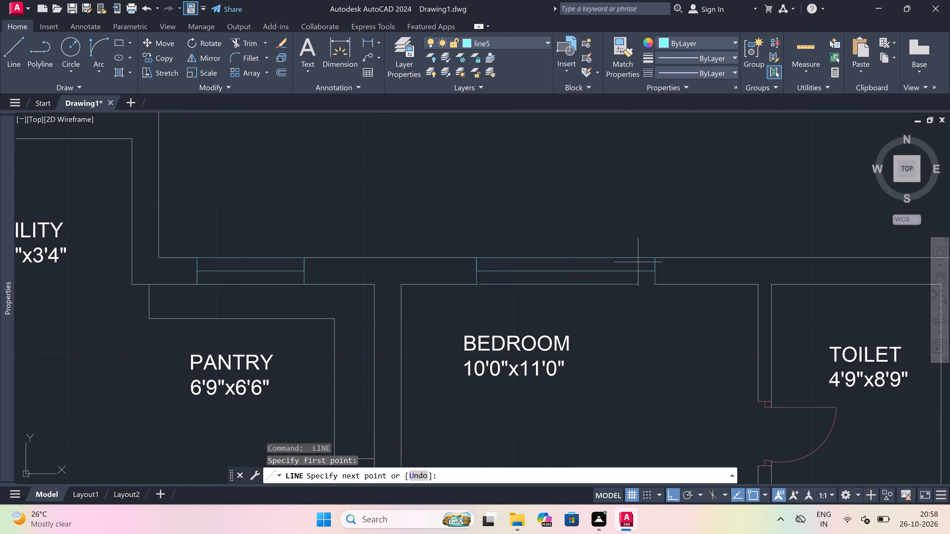
{"action": "left_click", "coordinate": [653, 283]}
{"action": "key", "text": "Escape"}
Draw a 2' window in the east outer wall of TOILET 4'9"x8'9", with two jambs across the wall and a centre line.
{"action": "scroll", "coordinate": [511, 222], "scroll_direction": "down", "scroll_amount": 3}
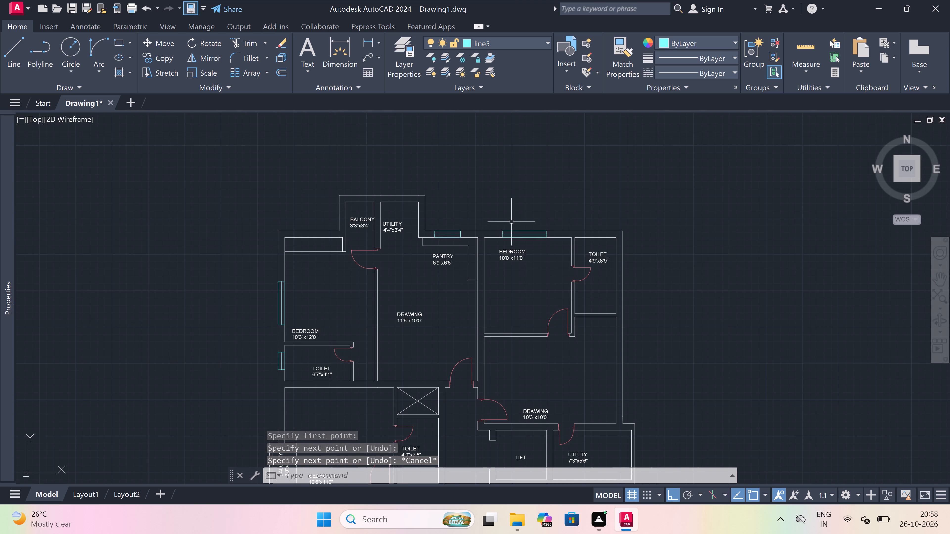
{"action": "scroll", "coordinate": [645, 277], "scroll_direction": "up", "scroll_amount": 2}
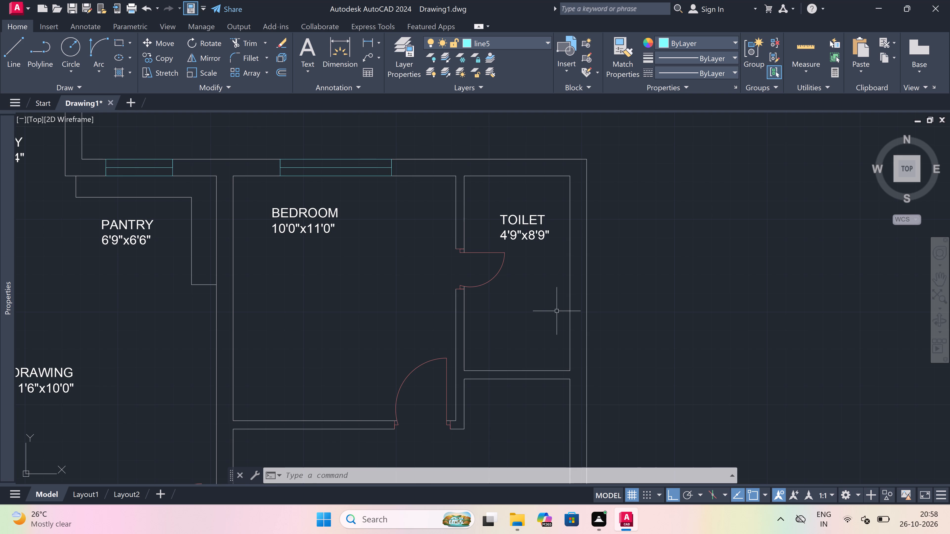
{"action": "scroll", "coordinate": [570, 360], "scroll_direction": "up", "scroll_amount": 1}
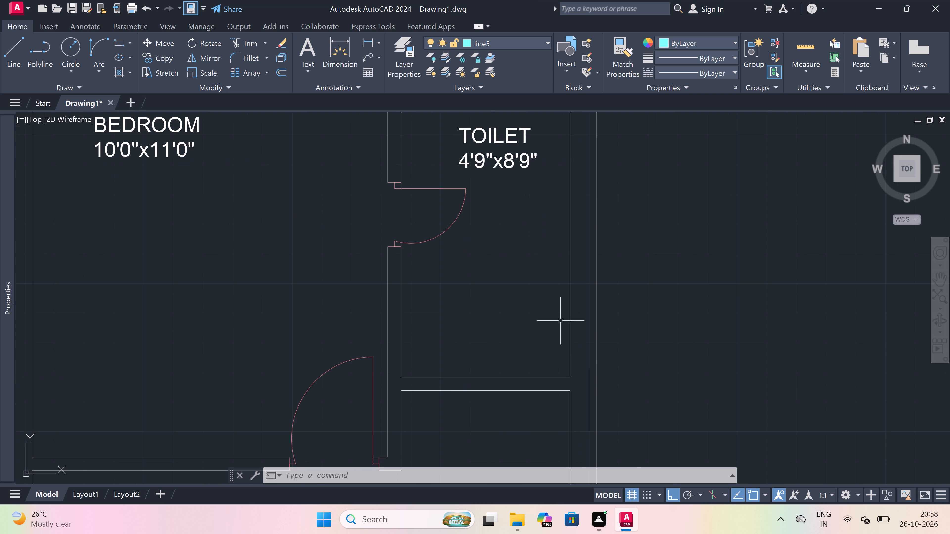
{"action": "key", "text": "space"}
{"action": "left_click", "coordinate": [573, 307]}
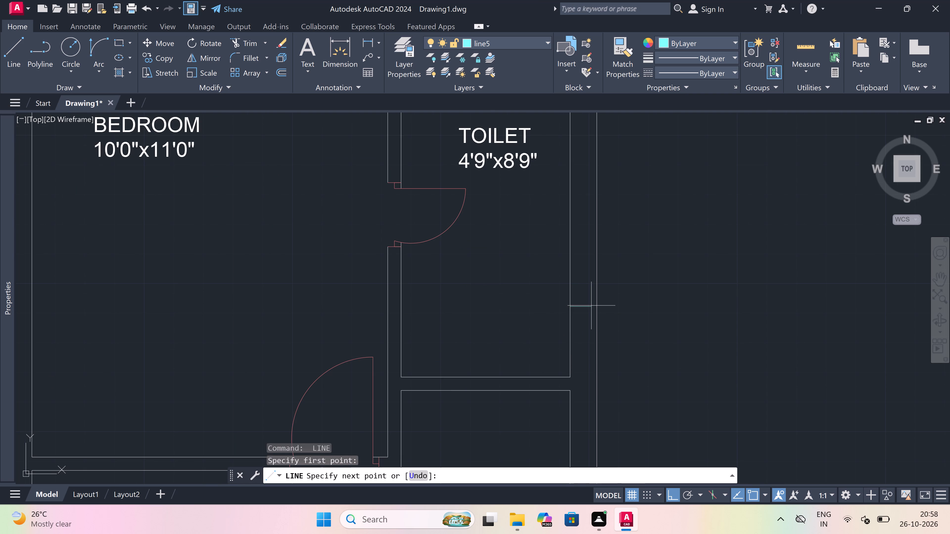
{"action": "left_click", "coordinate": [597, 306]}
{"action": "left_click", "coordinate": [580, 304]}
{"action": "scroll", "coordinate": [571, 269], "scroll_direction": "up", "scroll_amount": 1}
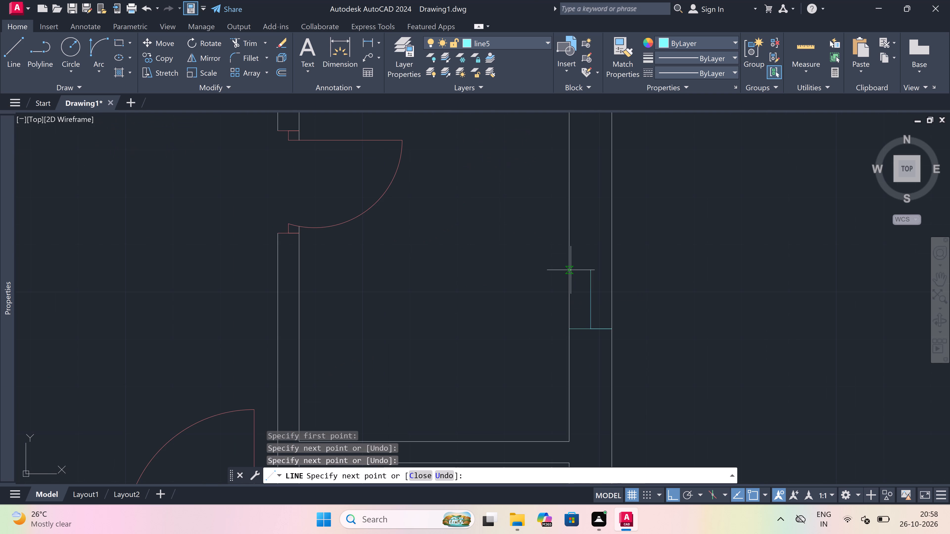
{"action": "type", "text": "2'"}
{"action": "key", "text": "space"}
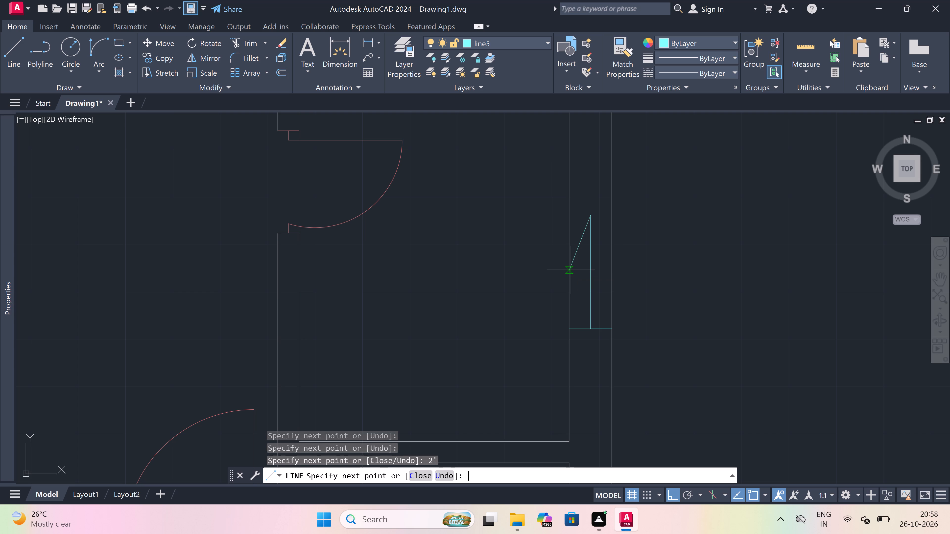
{"action": "left_click", "coordinate": [570, 211]}
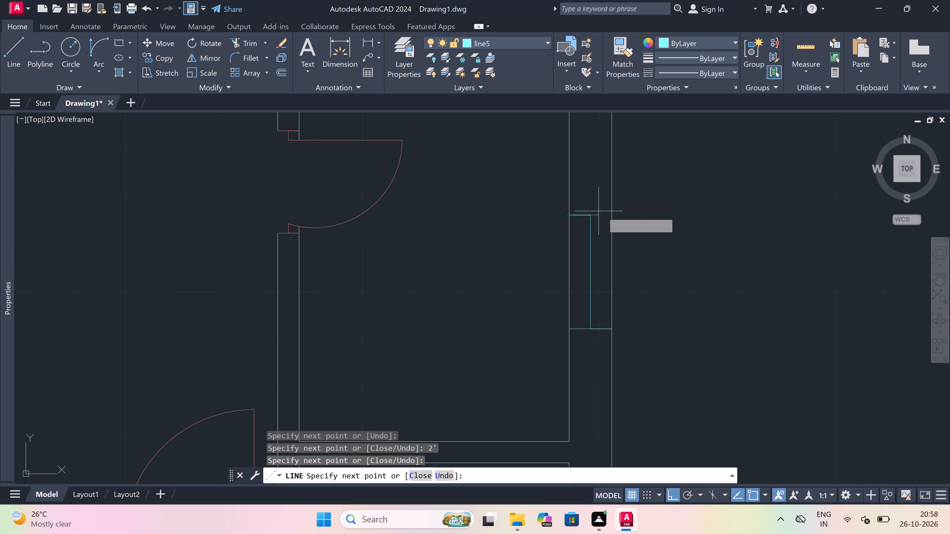
{"action": "left_click", "coordinate": [610, 212]}
{"action": "key", "text": "Escape"}
Trim both wall lines between the jambs of the 2' window beside TOILET 4'9"x8'9".
{"action": "type", "text": "tr"}
{"action": "key", "text": "space"}
{"action": "left_click", "coordinate": [610, 246]}
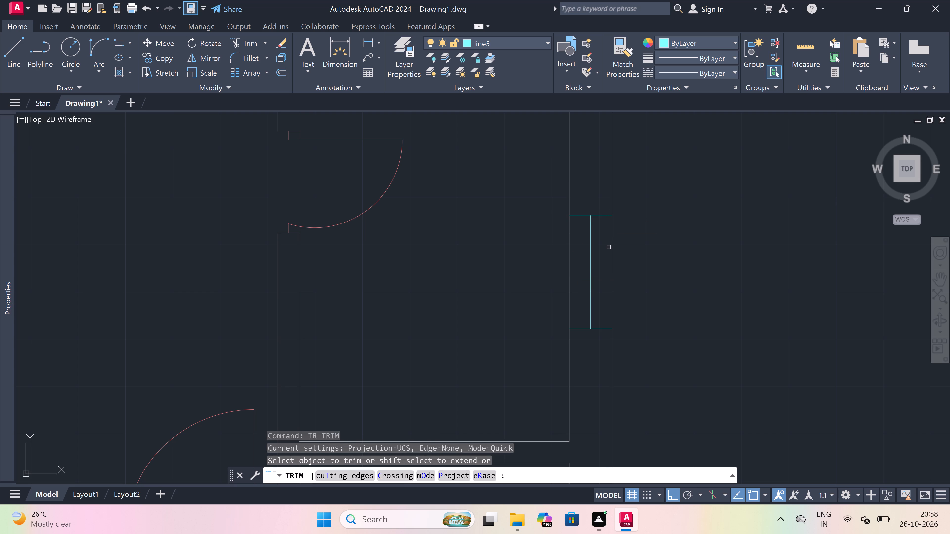
{"action": "left_click", "coordinate": [570, 267]}
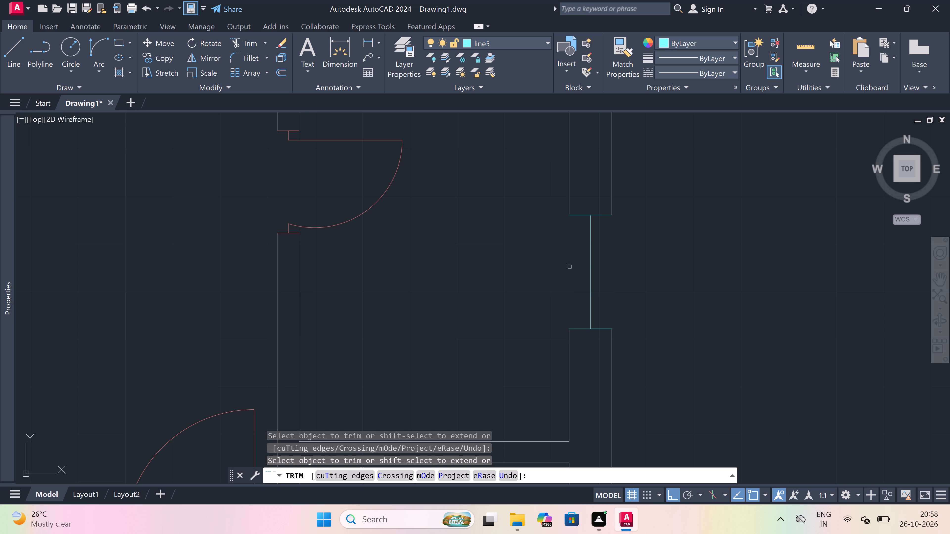
{"action": "key", "text": "Escape"}
Draw the inner and outer face lines of the 2' toilet window between its jambs on layer line5.
{"action": "key", "text": "l"}
{"action": "key", "text": "space"}
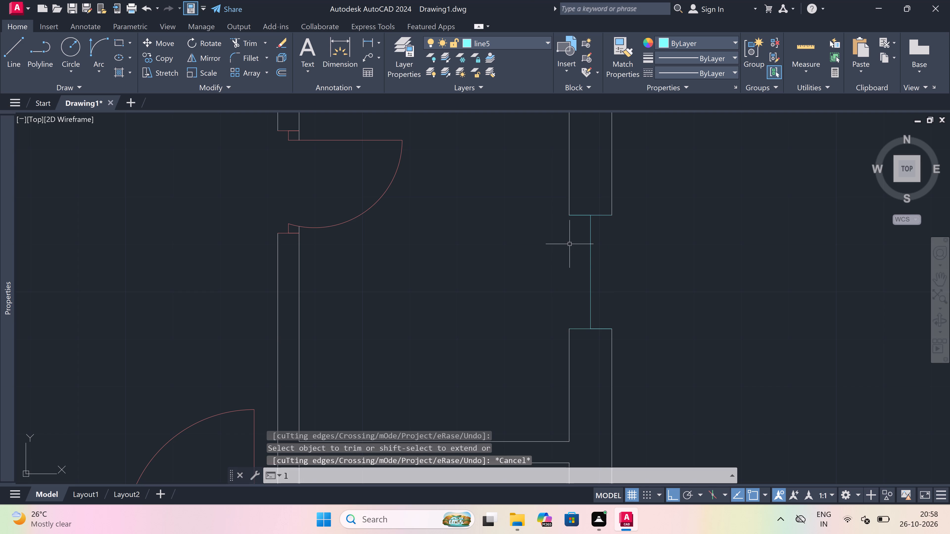
{"action": "left_click_drag", "start_coordinate": [567, 220], "coordinate": [570, 224]}
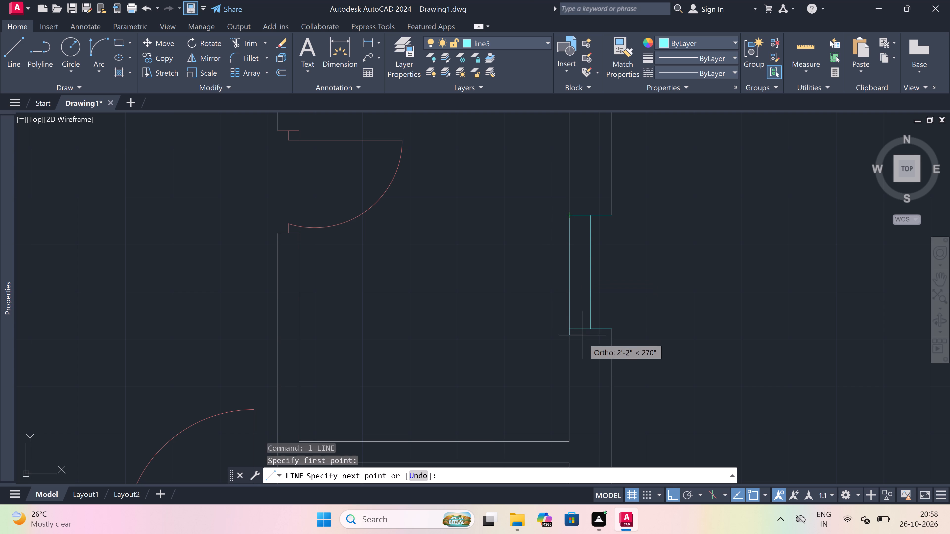
{"action": "left_click", "coordinate": [571, 328]}
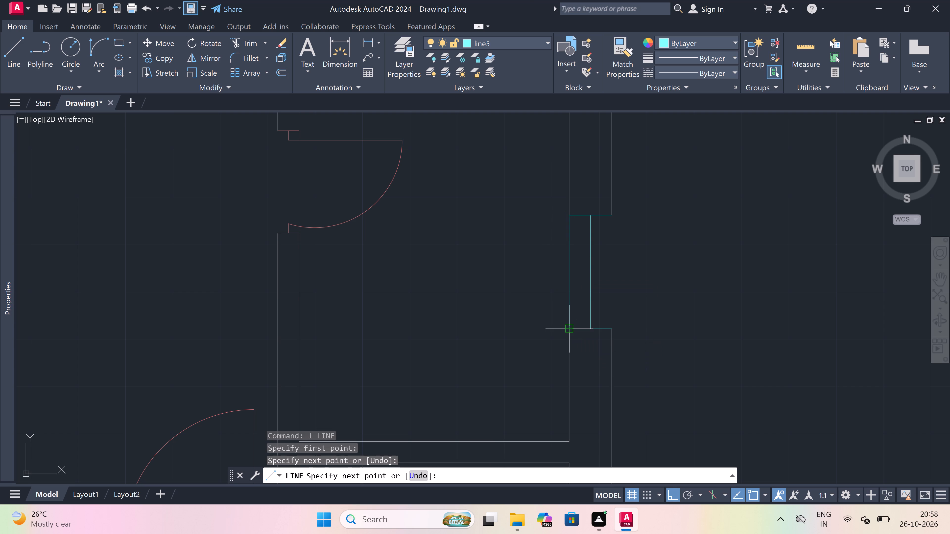
{"action": "key", "text": "Escape"}
{"action": "key", "text": "space"}
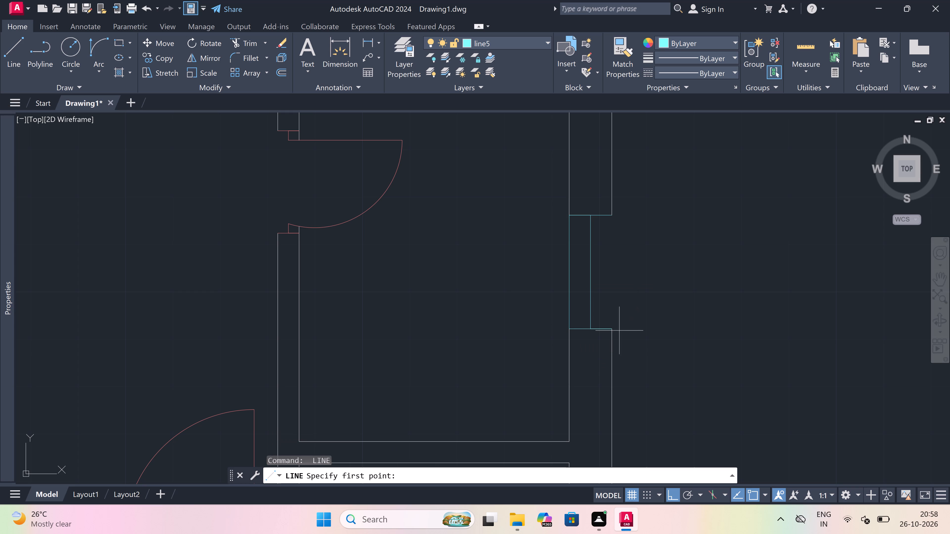
{"action": "left_click_drag", "start_coordinate": [614, 328], "coordinate": [612, 324]}
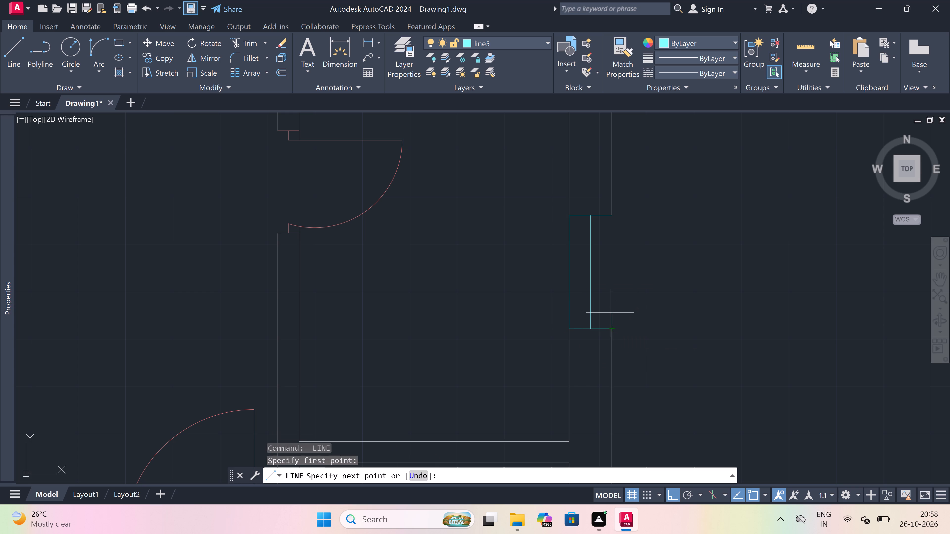
{"action": "left_click", "coordinate": [614, 213]}
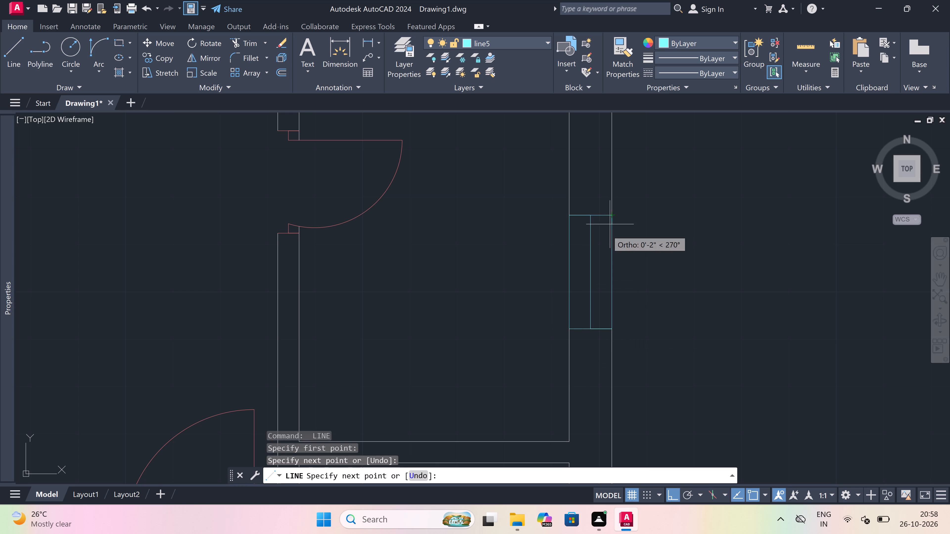
{"action": "key", "text": "Escape"}
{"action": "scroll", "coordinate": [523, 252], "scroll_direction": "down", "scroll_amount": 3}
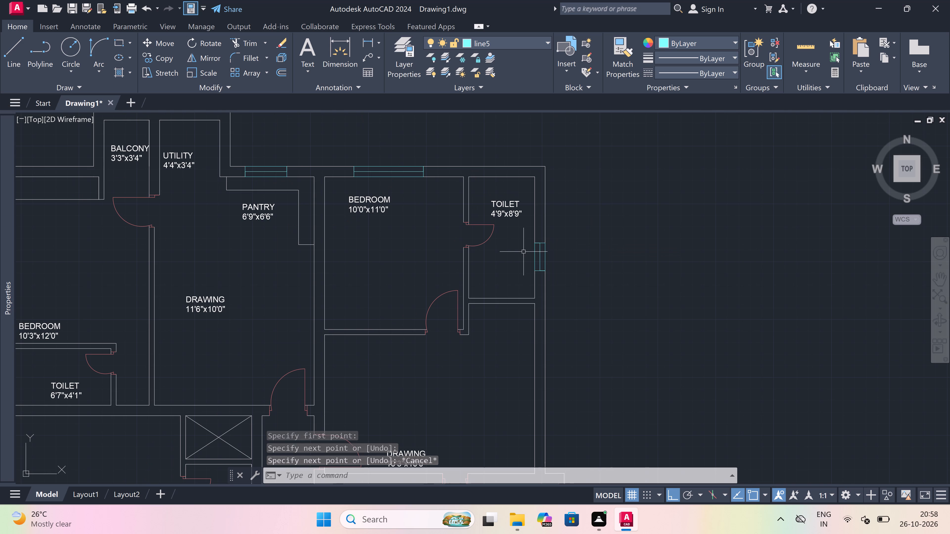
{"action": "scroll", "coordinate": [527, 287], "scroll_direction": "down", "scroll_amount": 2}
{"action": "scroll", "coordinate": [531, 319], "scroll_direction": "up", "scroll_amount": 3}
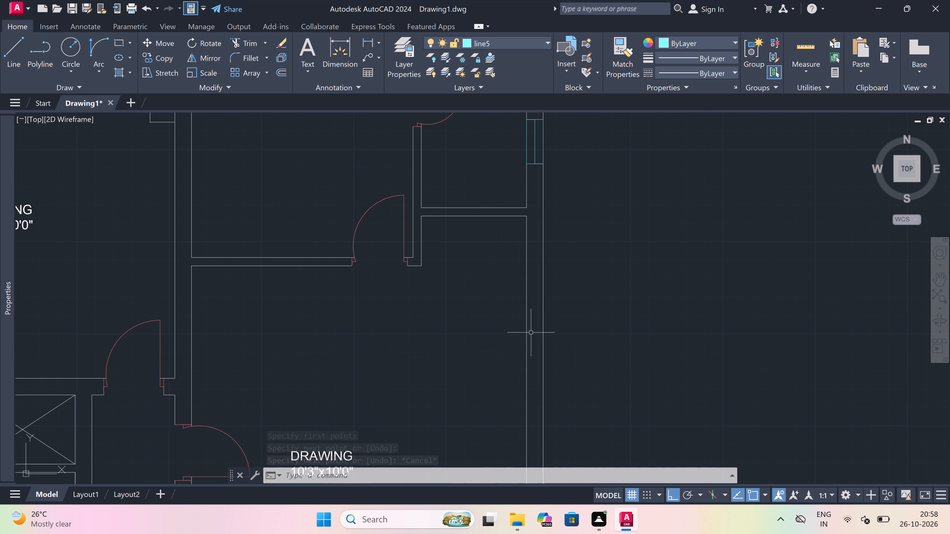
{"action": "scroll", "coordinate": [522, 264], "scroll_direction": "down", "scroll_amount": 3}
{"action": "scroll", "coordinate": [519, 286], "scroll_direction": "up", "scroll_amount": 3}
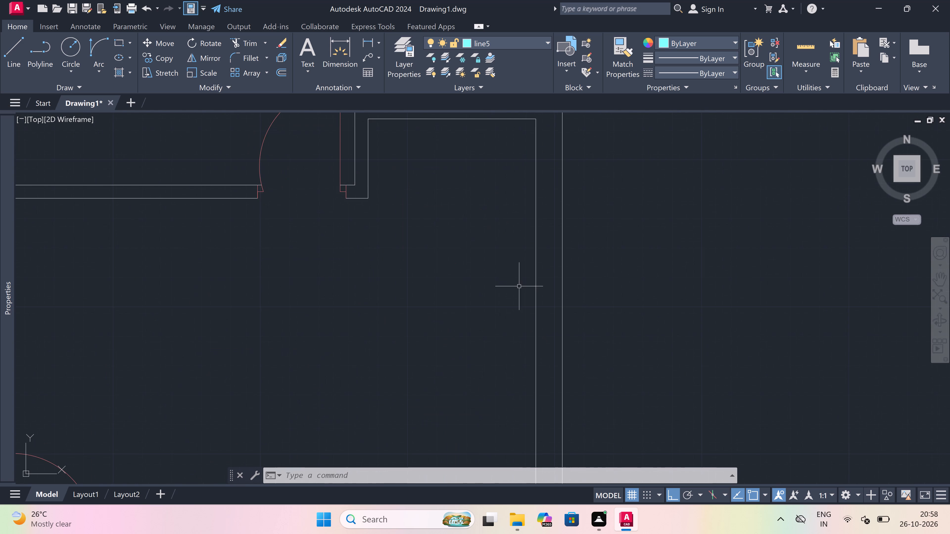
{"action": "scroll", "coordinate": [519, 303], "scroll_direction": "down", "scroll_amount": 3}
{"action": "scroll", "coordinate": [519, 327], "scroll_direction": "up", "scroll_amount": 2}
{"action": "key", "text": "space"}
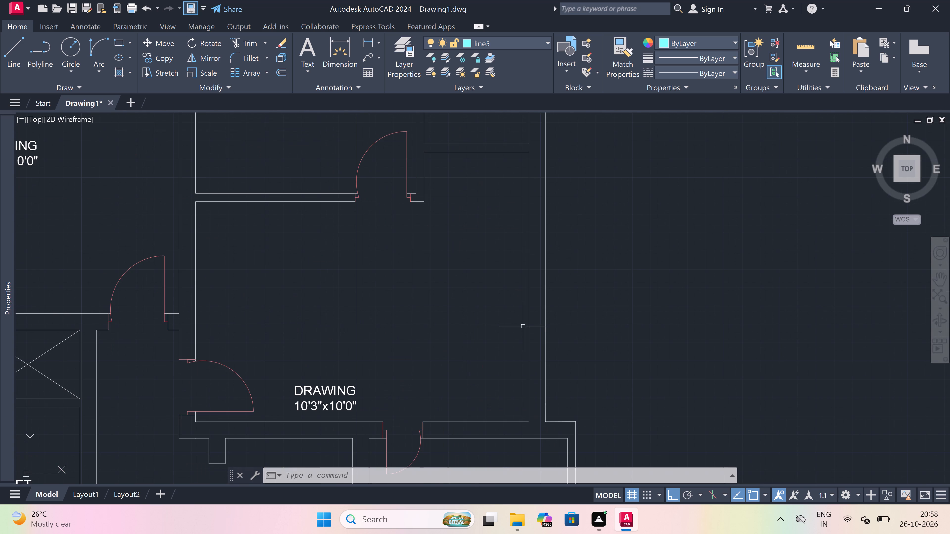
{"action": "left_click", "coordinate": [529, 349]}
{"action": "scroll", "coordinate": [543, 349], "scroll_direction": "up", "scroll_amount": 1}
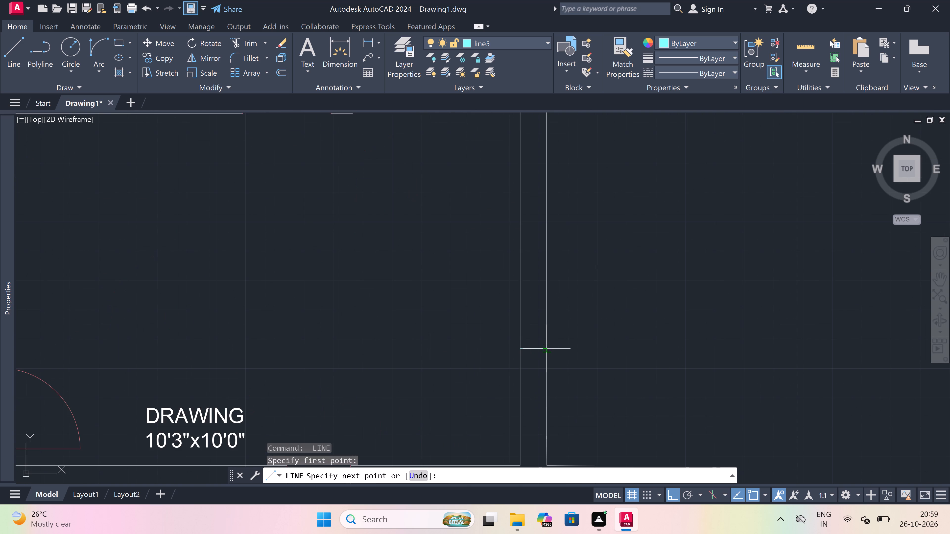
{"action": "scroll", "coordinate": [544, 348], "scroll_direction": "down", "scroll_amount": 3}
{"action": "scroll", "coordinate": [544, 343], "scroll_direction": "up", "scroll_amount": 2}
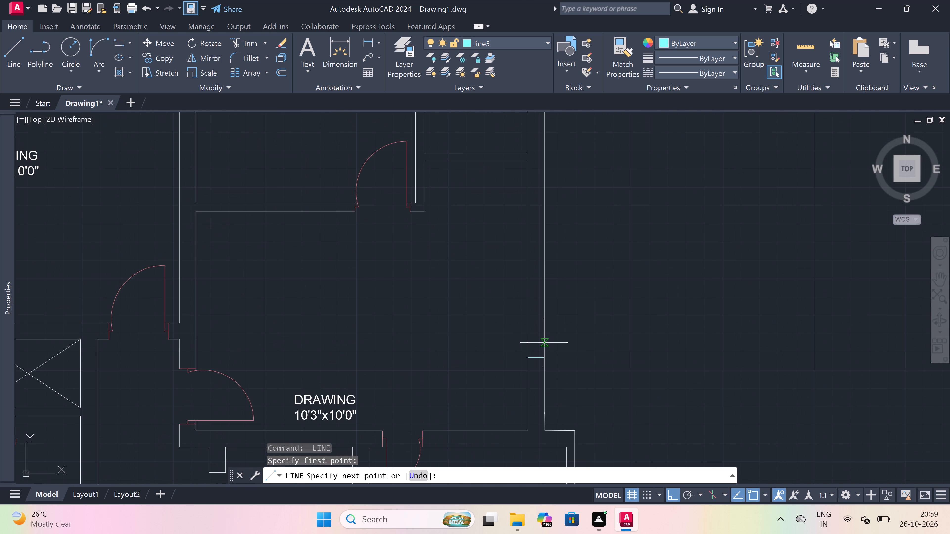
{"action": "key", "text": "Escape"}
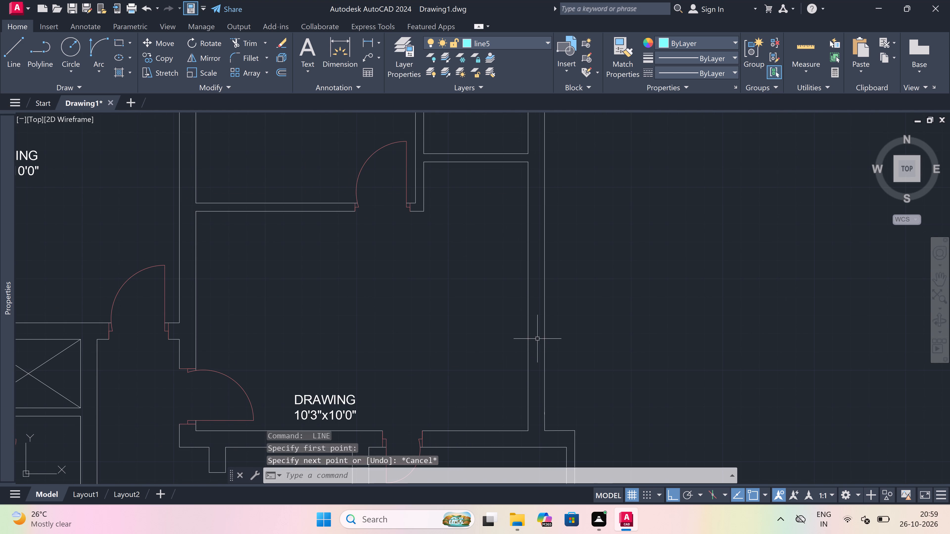
Draw a 3' window in the east outer wall of DRAWING 10'3"x10'0", with two jambs across the wall and a centre line.
{"action": "key", "text": "space"}
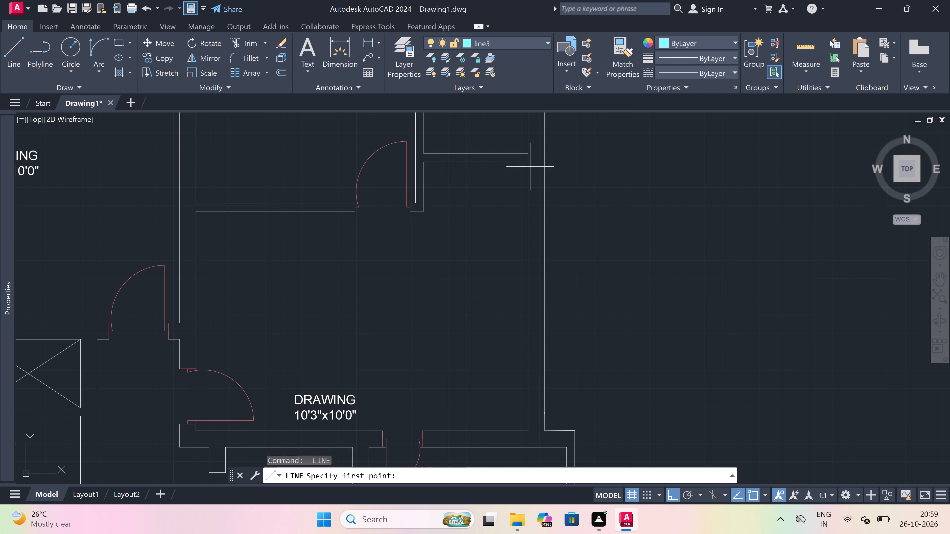
{"action": "left_click", "coordinate": [530, 189]}
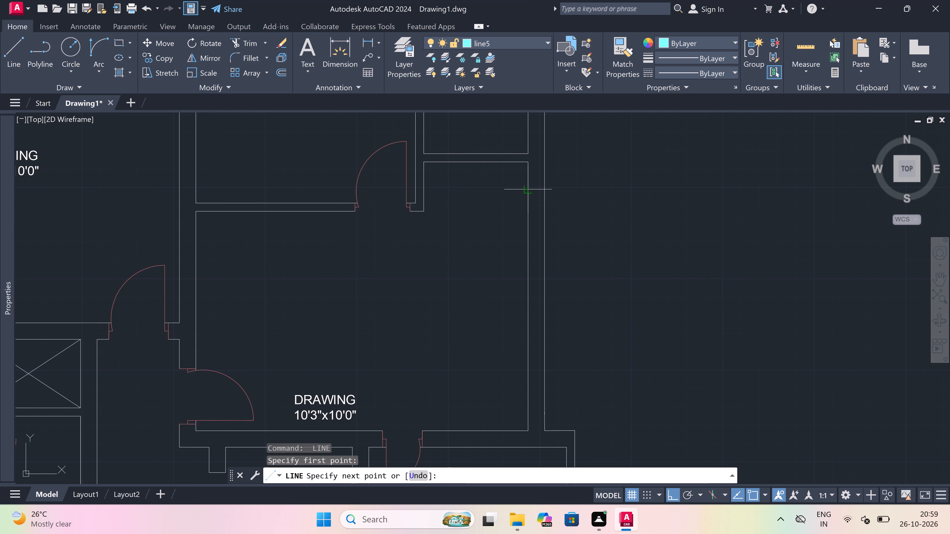
{"action": "scroll", "coordinate": [530, 189], "scroll_direction": "up", "scroll_amount": 3}
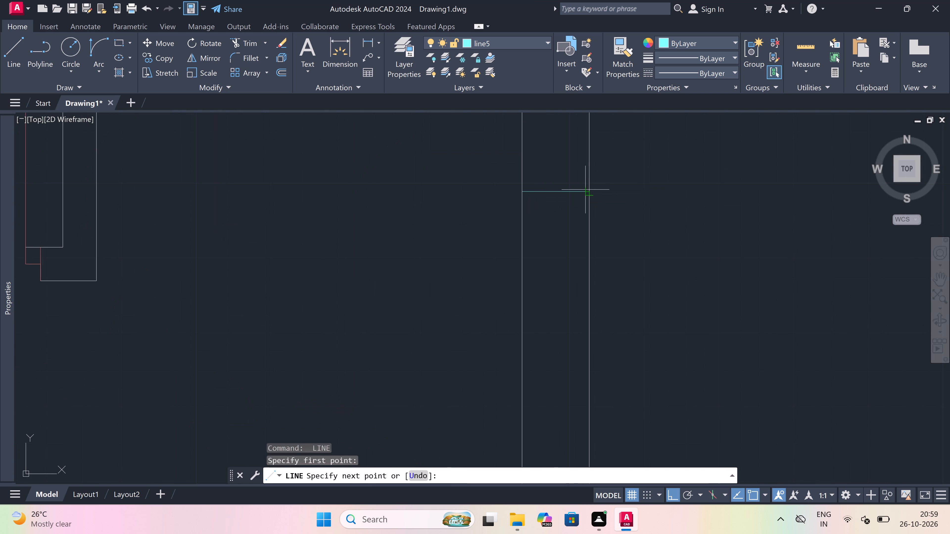
{"action": "left_click", "coordinate": [585, 190]}
{"action": "left_click_drag", "start_coordinate": [558, 189], "coordinate": [558, 222]}
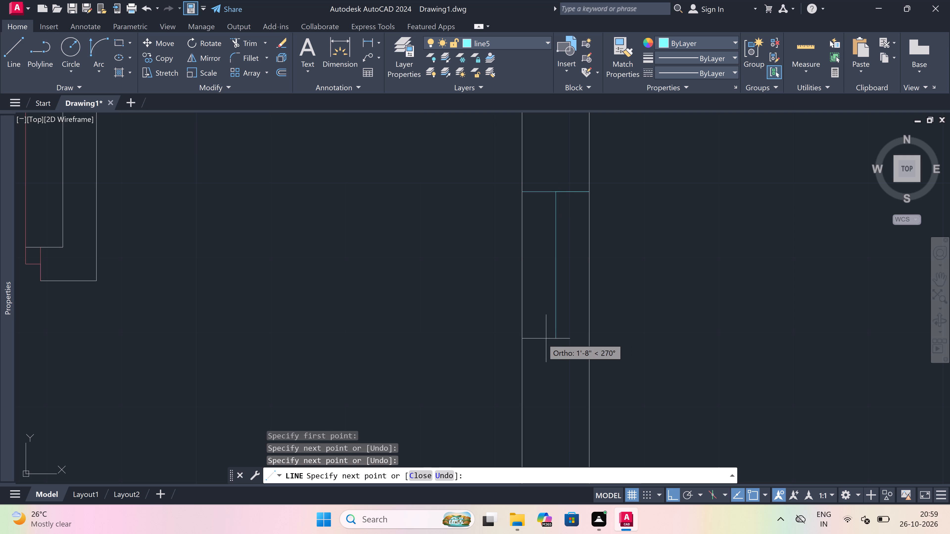
{"action": "type", "text": "3'"}
{"action": "key", "text": "space"}
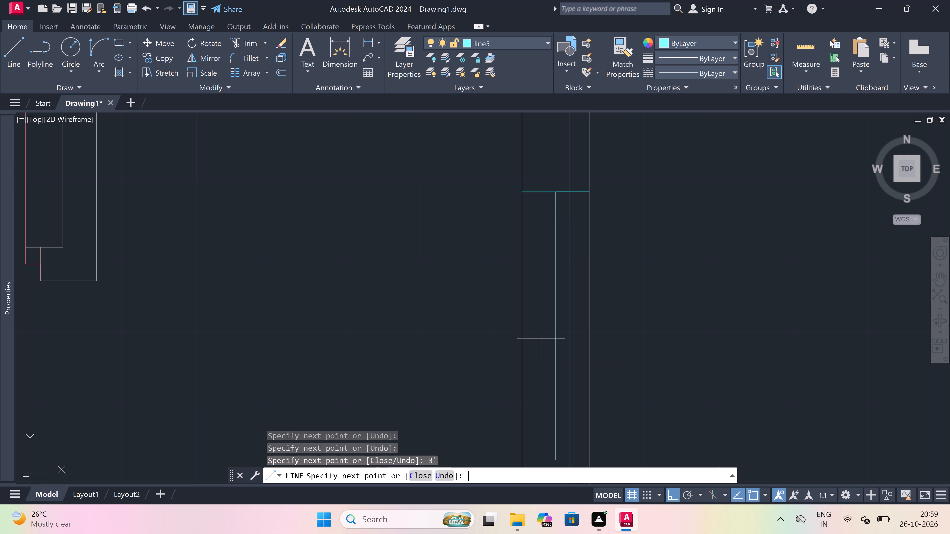
{"action": "scroll", "coordinate": [540, 336], "scroll_direction": "down", "scroll_amount": 3}
{"action": "scroll", "coordinate": [523, 361], "scroll_direction": "up", "scroll_amount": 2}
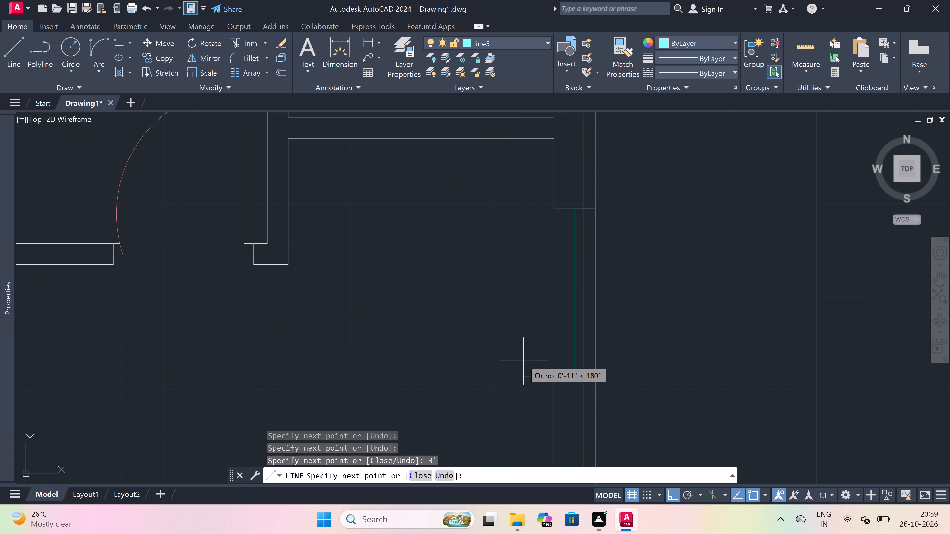
{"action": "left_click_drag", "start_coordinate": [554, 378], "coordinate": [575, 375]}
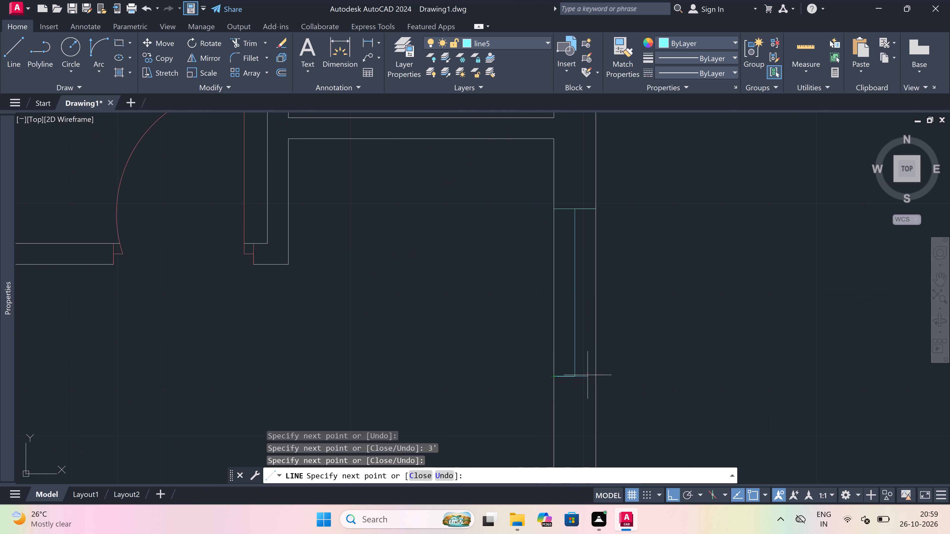
{"action": "left_click", "coordinate": [594, 376]}
{"action": "key", "text": "Escape"}
Trim both wall lines between the jambs of the 3' window in the east wall of DRAWING 10'3"x10'0".
{"action": "key", "text": "t"}
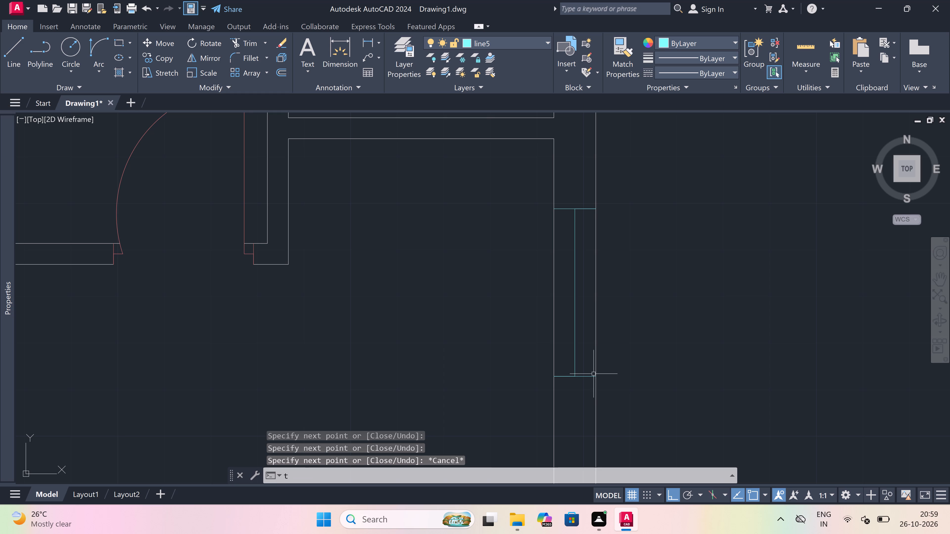
{"action": "key", "text": "r"}
{"action": "key", "text": "space"}
{"action": "left_click_drag", "start_coordinate": [557, 346], "coordinate": [555, 346]}
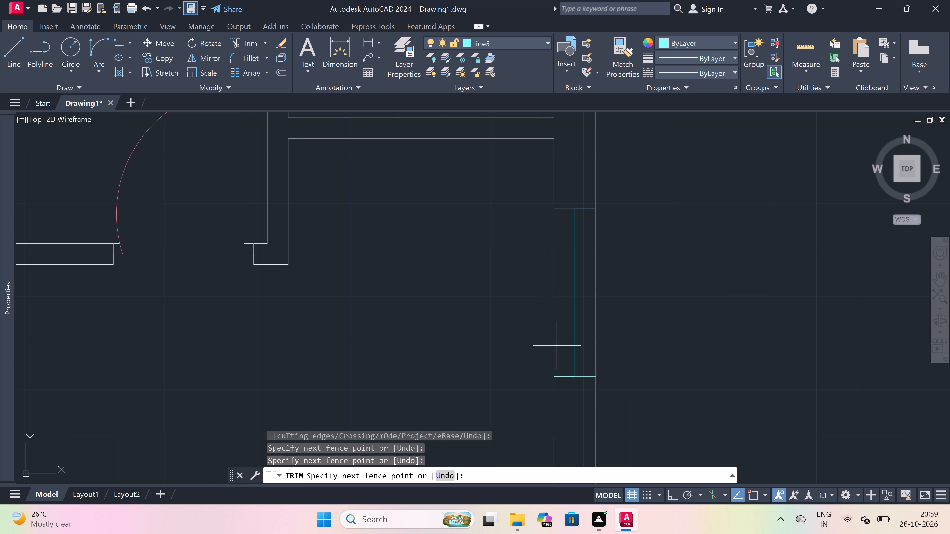
{"action": "left_click", "coordinate": [501, 361]}
{"action": "left_click", "coordinate": [589, 294]}
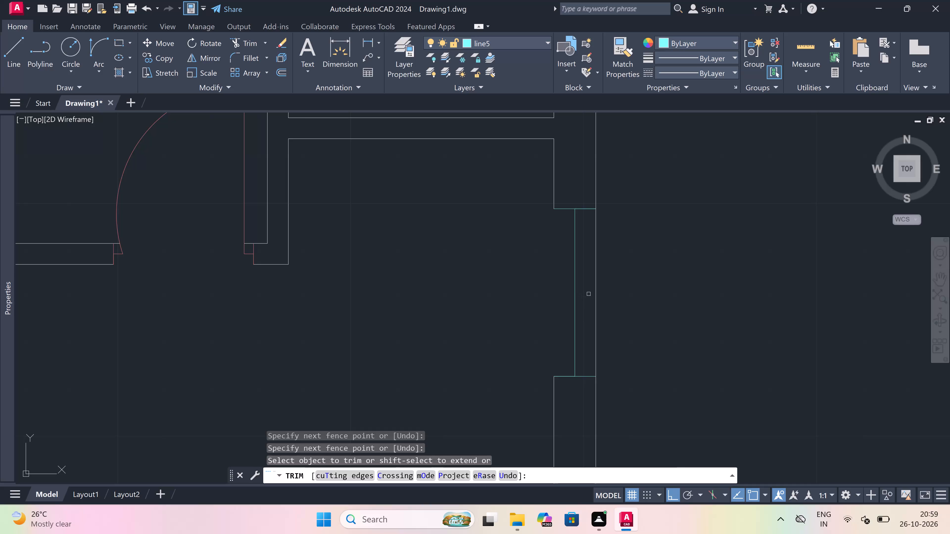
{"action": "left_click", "coordinate": [614, 292]}
{"action": "key", "text": "Escape"}
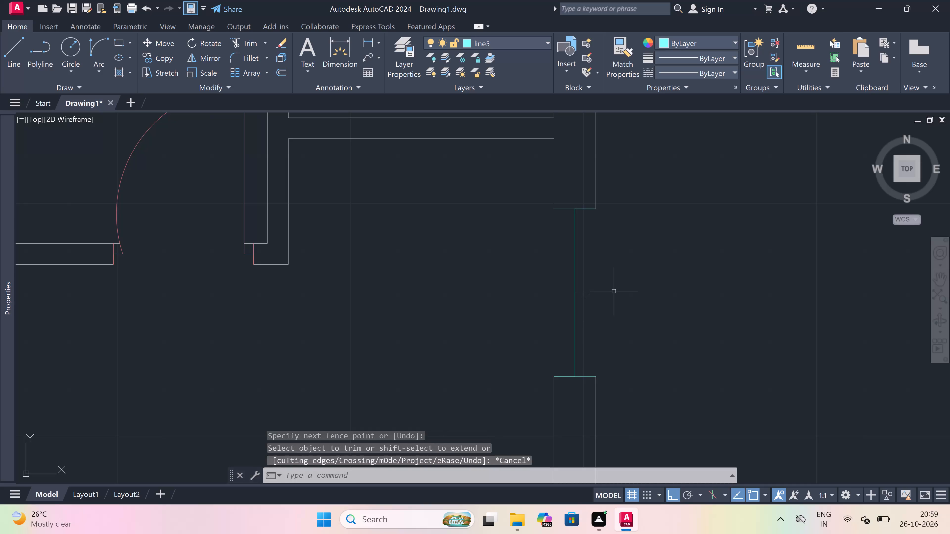
Draw the outer and inner face lines of the 3' window between its jambs on layer line5.
{"action": "key", "text": "l"}
{"action": "key", "text": "space"}
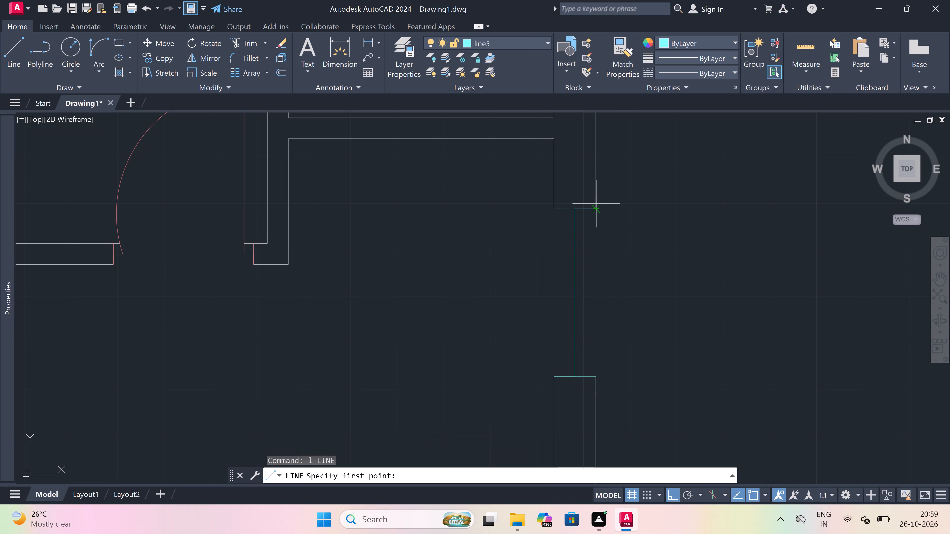
{"action": "left_click", "coordinate": [596, 203]}
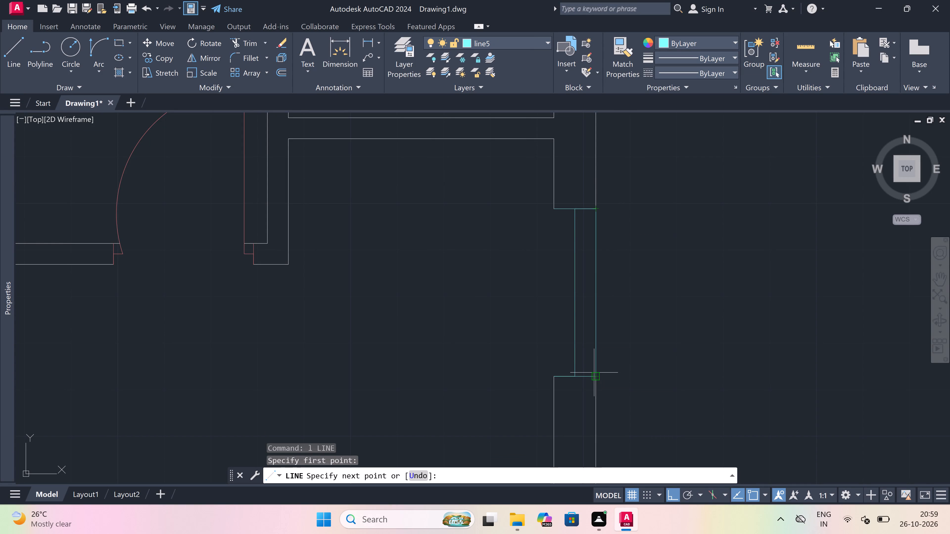
{"action": "left_click", "coordinate": [594, 373]}
{"action": "key", "text": "Escape"}
{"action": "key", "text": "space"}
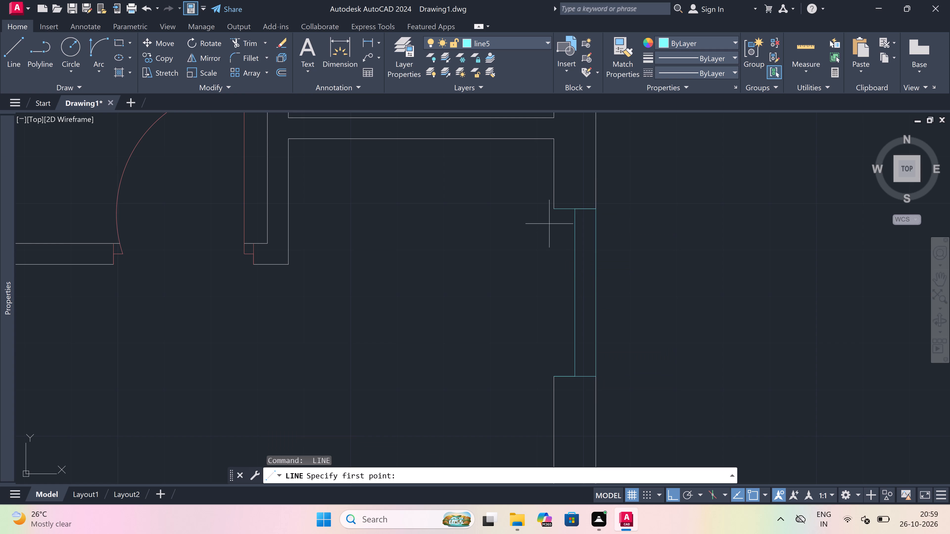
{"action": "left_click_drag", "start_coordinate": [556, 211], "coordinate": [556, 213]}
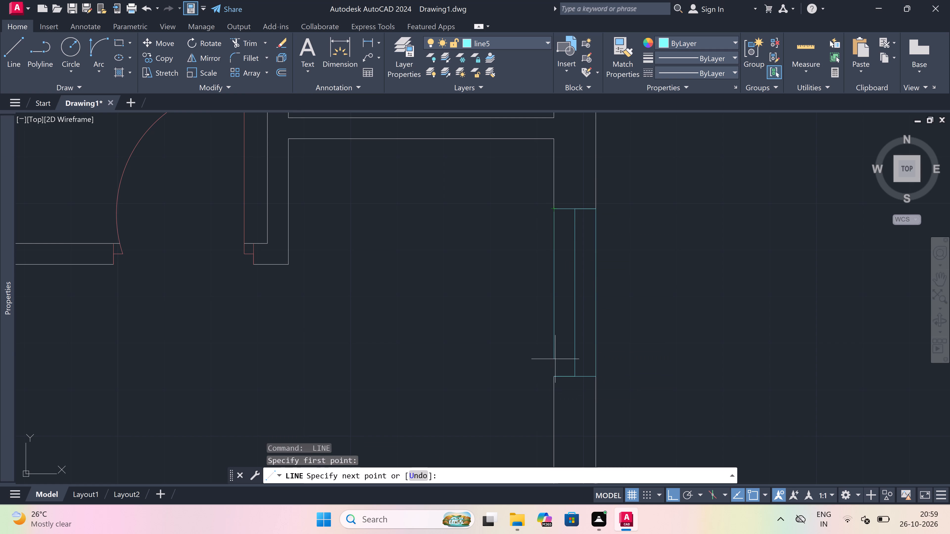
{"action": "left_click", "coordinate": [556, 374]}
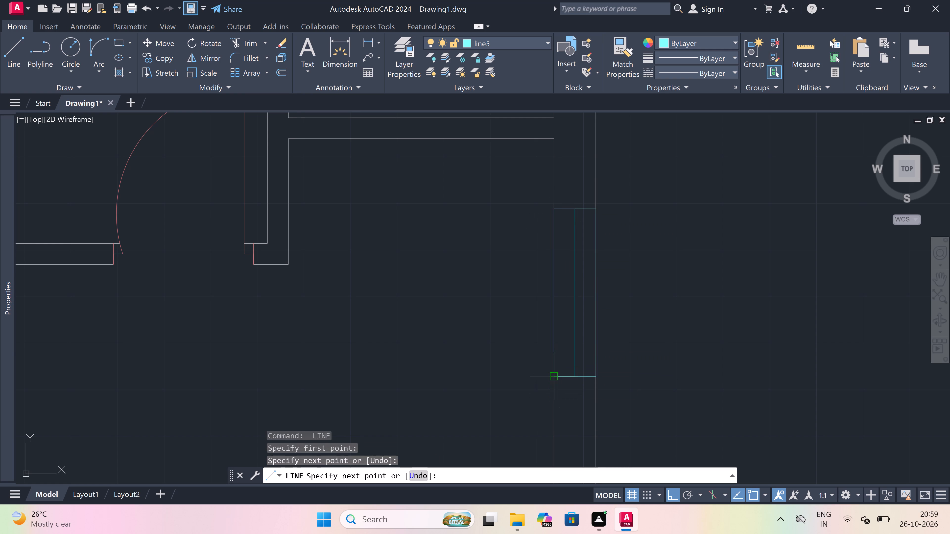
{"action": "key", "text": "Escape"}
On layer 0, draw an L-shaped pantry counter outline along the north wall and past the 3' window to the east wall.
{"action": "type", "text": "l"}
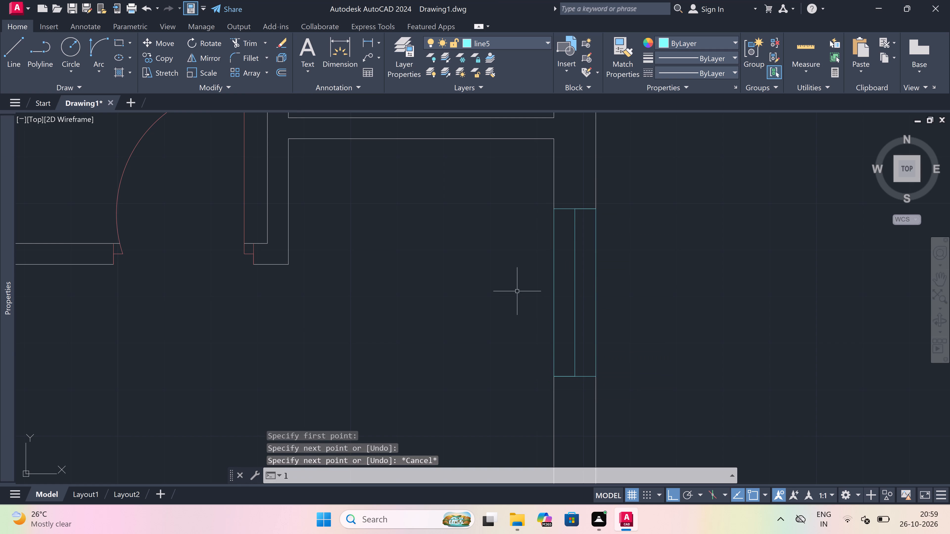
{"action": "key", "text": "space"}
{"action": "left_click", "coordinate": [504, 44]}
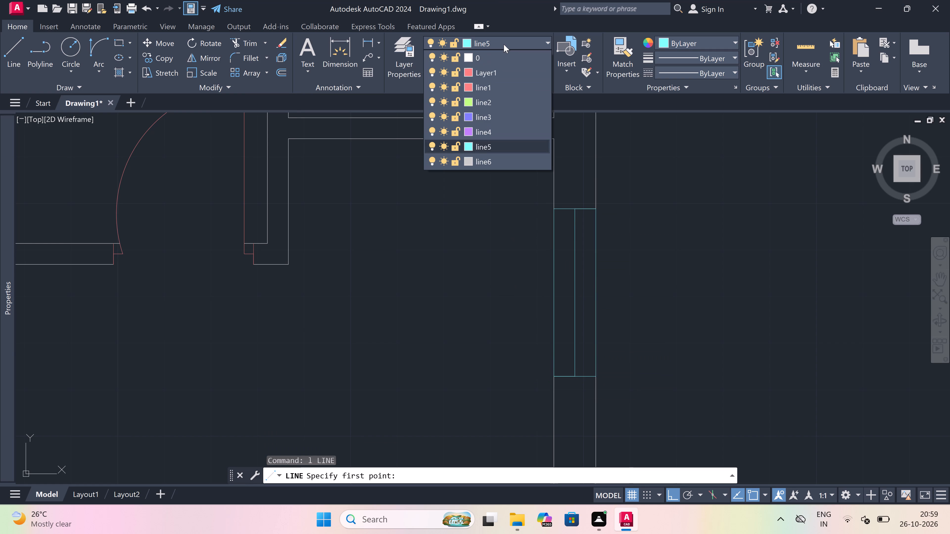
{"action": "left_click", "coordinate": [504, 54]}
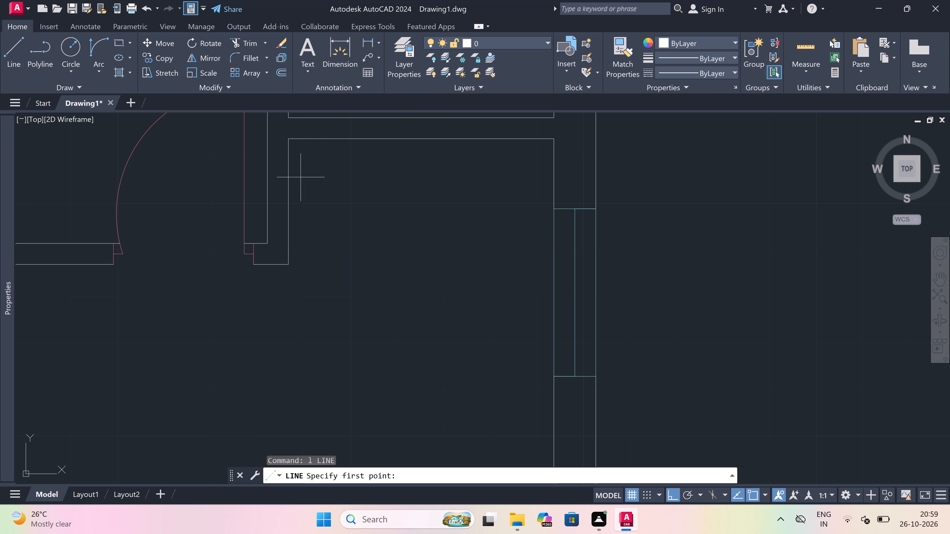
{"action": "left_click_drag", "start_coordinate": [291, 178], "coordinate": [306, 177]}
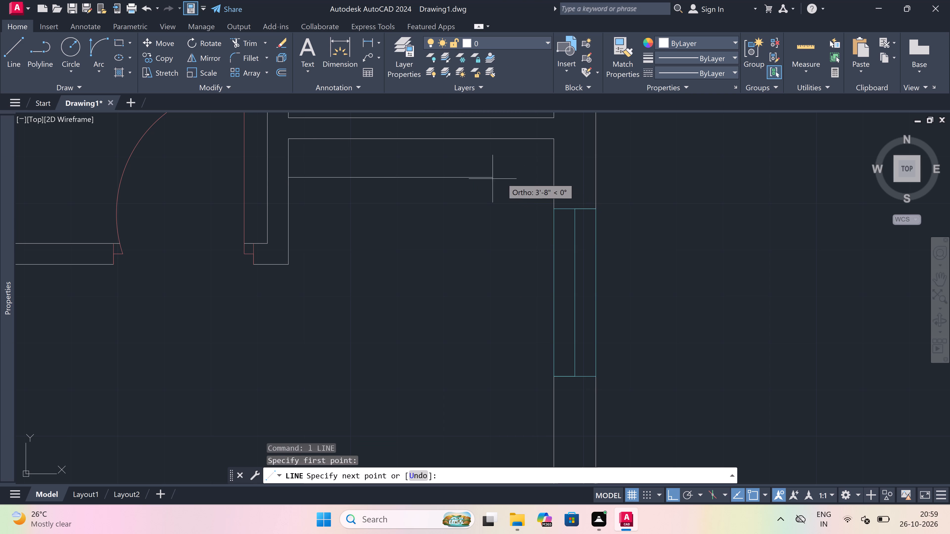
{"action": "left_click", "coordinate": [512, 177]}
{"action": "scroll", "coordinate": [512, 176], "scroll_direction": "down", "scroll_amount": 3}
{"action": "scroll", "coordinate": [517, 216], "scroll_direction": "up", "scroll_amount": 3}
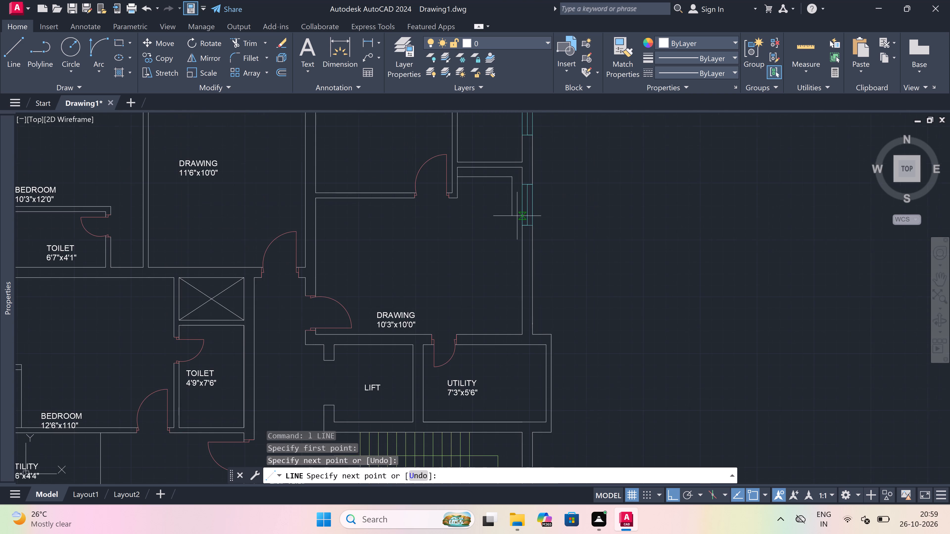
{"action": "left_click_drag", "start_coordinate": [488, 291], "coordinate": [491, 291]}
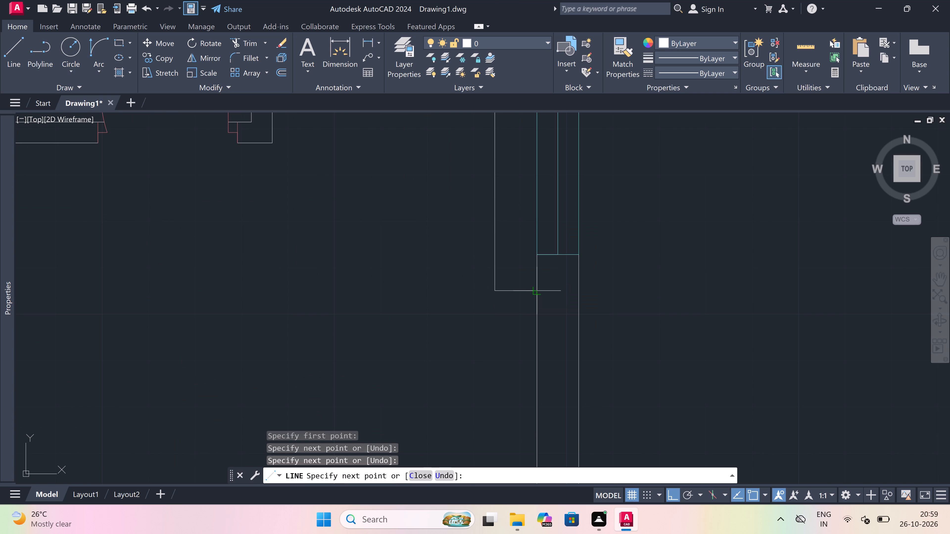
{"action": "left_click", "coordinate": [535, 288]}
{"action": "key", "text": "Escape"}
Add a two-line text label reading PANTRY and 4'10"x12'3" beside the new pantry counter, north of DRAWING 10'3"x10'0".
{"action": "scroll", "coordinate": [503, 262], "scroll_direction": "down", "scroll_amount": 4}
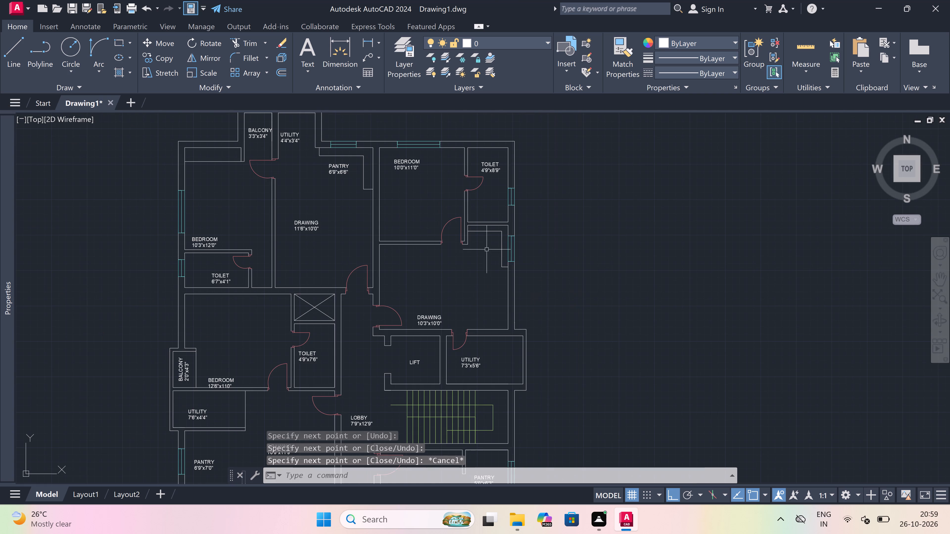
{"action": "scroll", "coordinate": [477, 237], "scroll_direction": "up", "scroll_amount": 2}
{"action": "scroll", "coordinate": [514, 294], "scroll_direction": "up", "scroll_amount": 2}
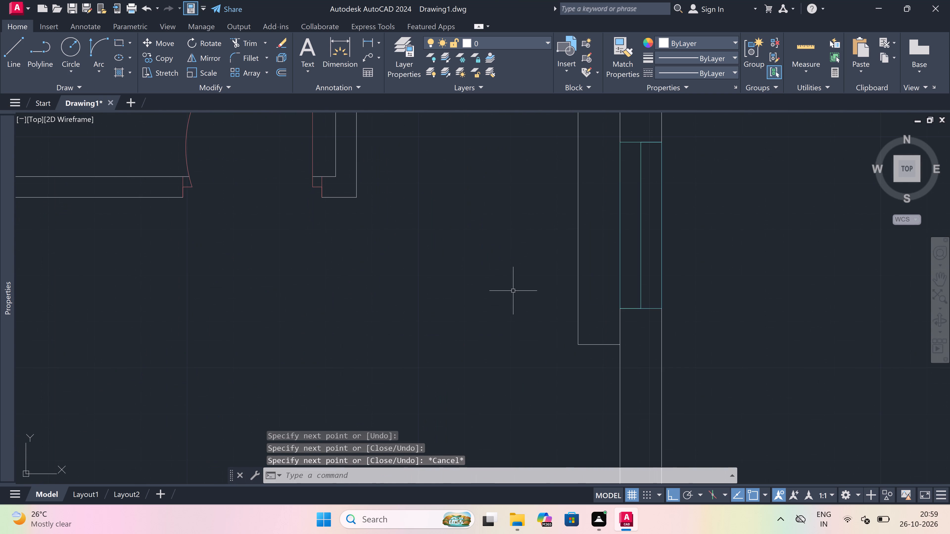
{"action": "key", "text": "m"}
{"action": "key", "text": "t"}
{"action": "key", "text": "space"}
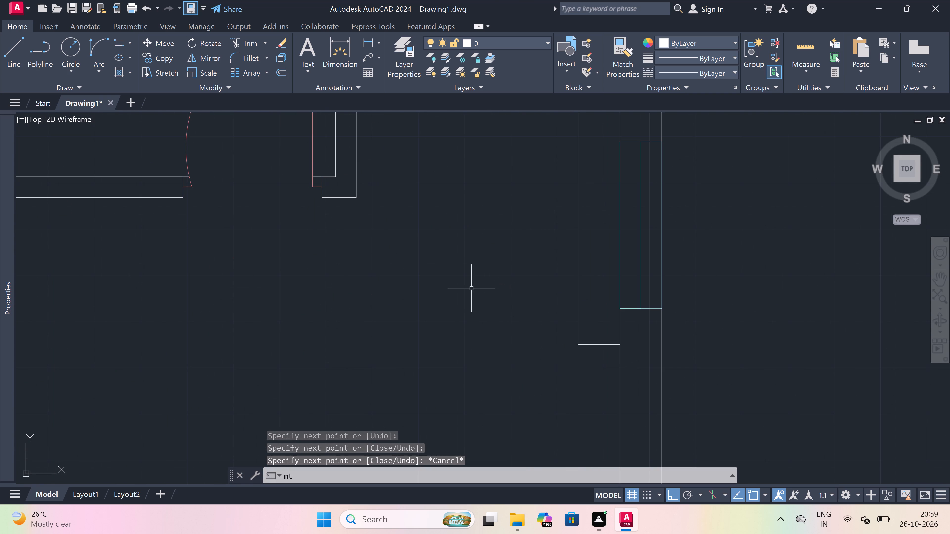
{"action": "left_click_drag", "start_coordinate": [386, 250], "coordinate": [401, 253]}
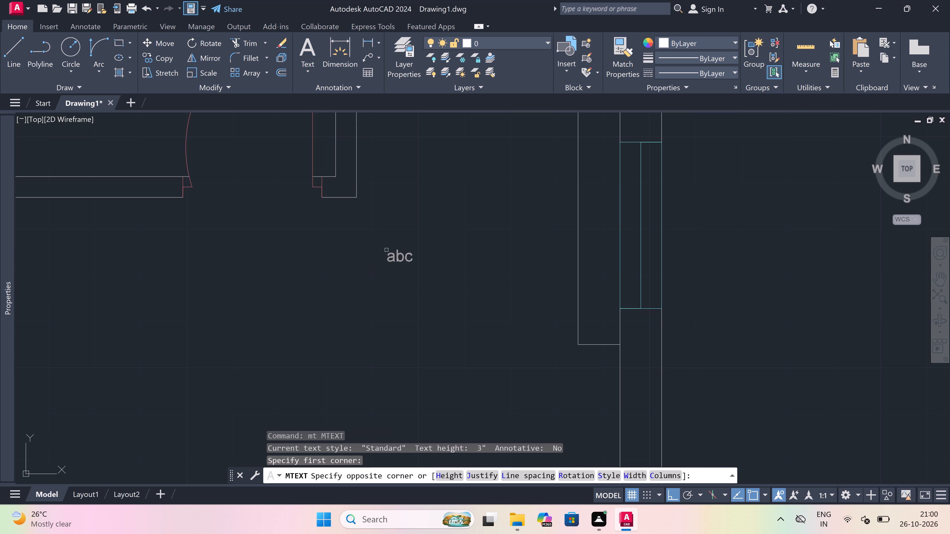
{"action": "left_click", "coordinate": [751, 279]}
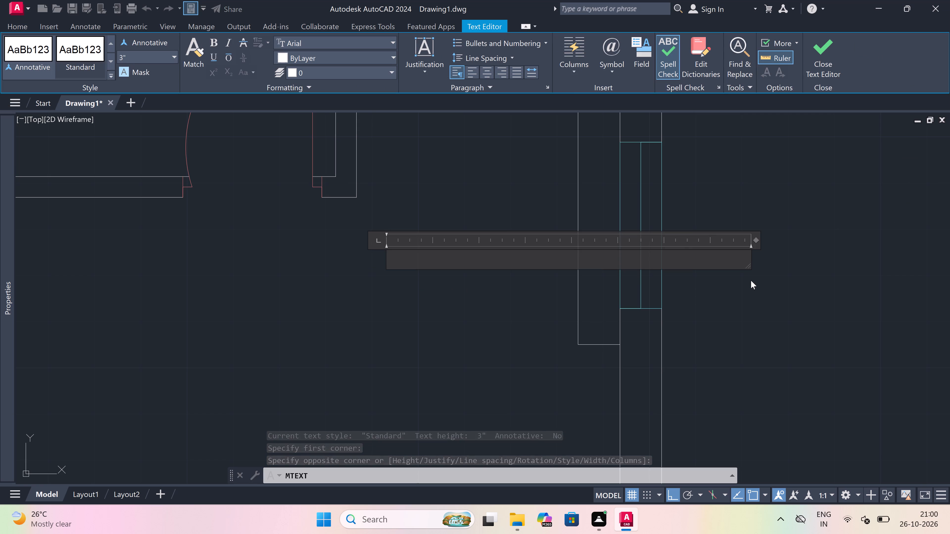
{"action": "type", "text": "PA"}
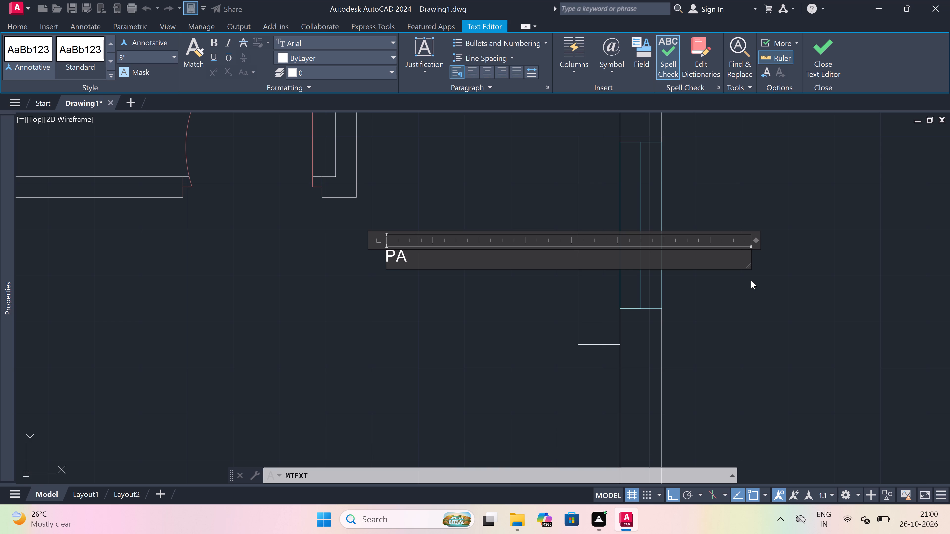
{"action": "key", "text": "n"}
{"action": "type", "text": "TRY"}
{"action": "scroll", "coordinate": [402, 237], "scroll_direction": "up", "scroll_amount": 2}
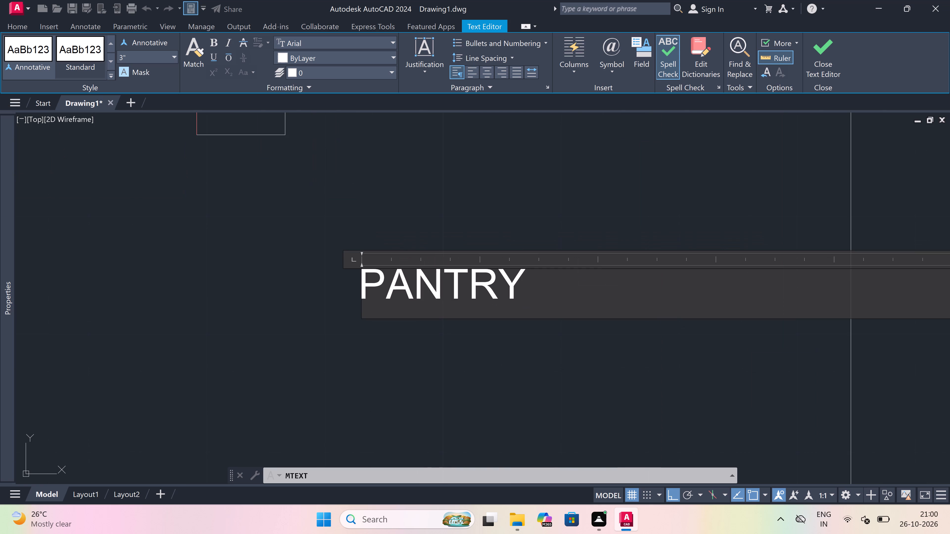
{"action": "key", "text": "Return"}
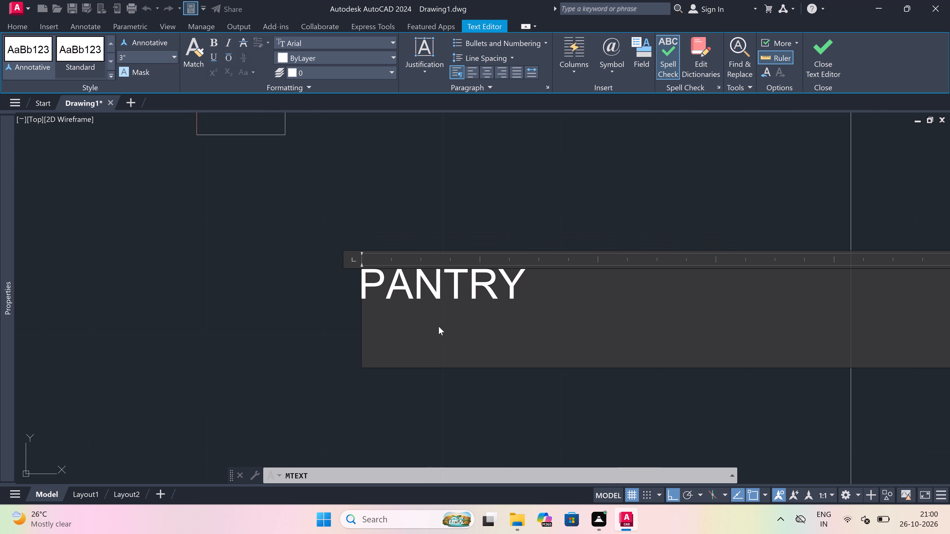
{"action": "type", "text": "4'"}
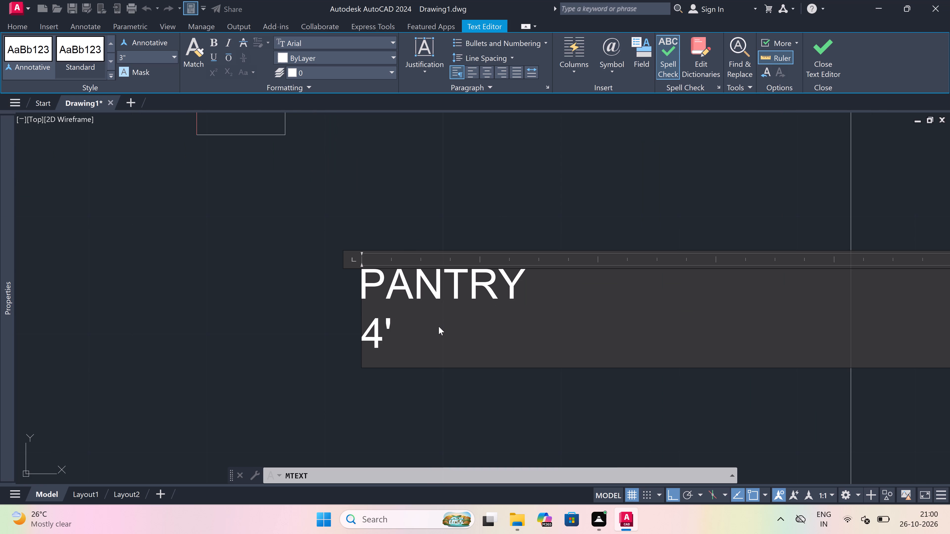
{"action": "type", "text": "10"}
{"action": "key", "text": "shift+quotedbl"}
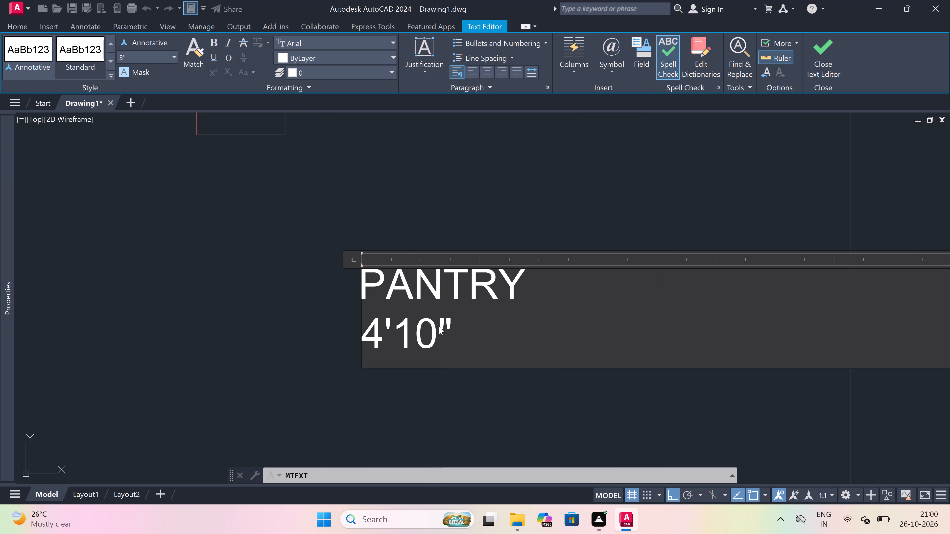
{"action": "key", "text": "x"}
{"action": "type", "text": "12'3\""}
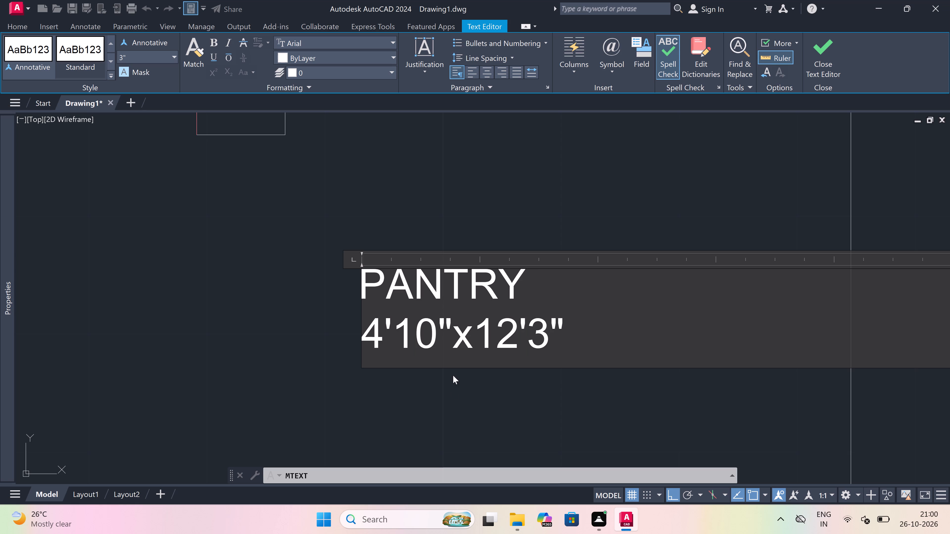
{"action": "left_click_drag", "start_coordinate": [422, 401], "coordinate": [424, 398]}
With Ortho off, move the new PANTRY label up inside the L-shaped counter outline.
{"action": "scroll", "coordinate": [452, 327], "scroll_direction": "down", "scroll_amount": 4}
{"action": "scroll", "coordinate": [452, 325], "scroll_direction": "up", "scroll_amount": 1}
{"action": "left_click", "coordinate": [454, 311]}
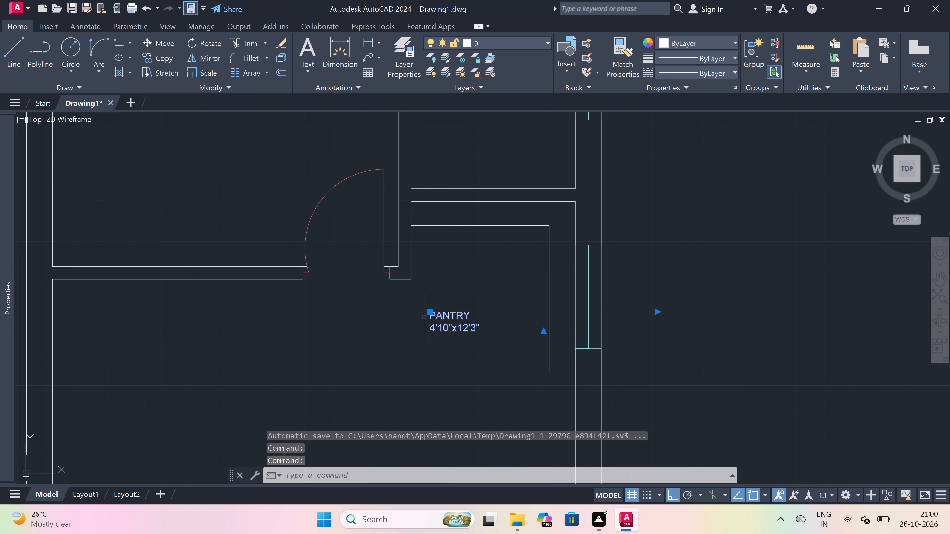
{"action": "left_click_drag", "start_coordinate": [430, 314], "coordinate": [438, 307]}
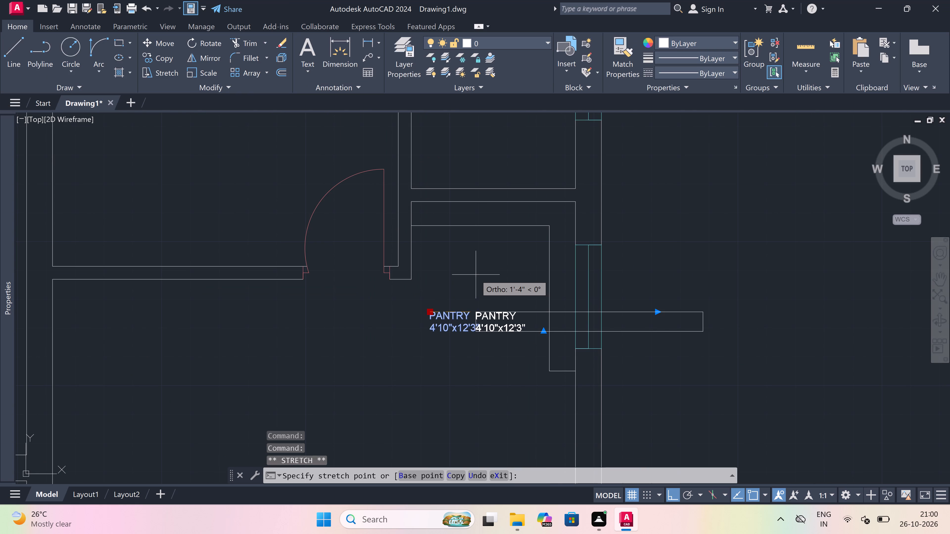
{"action": "key", "text": "F8"}
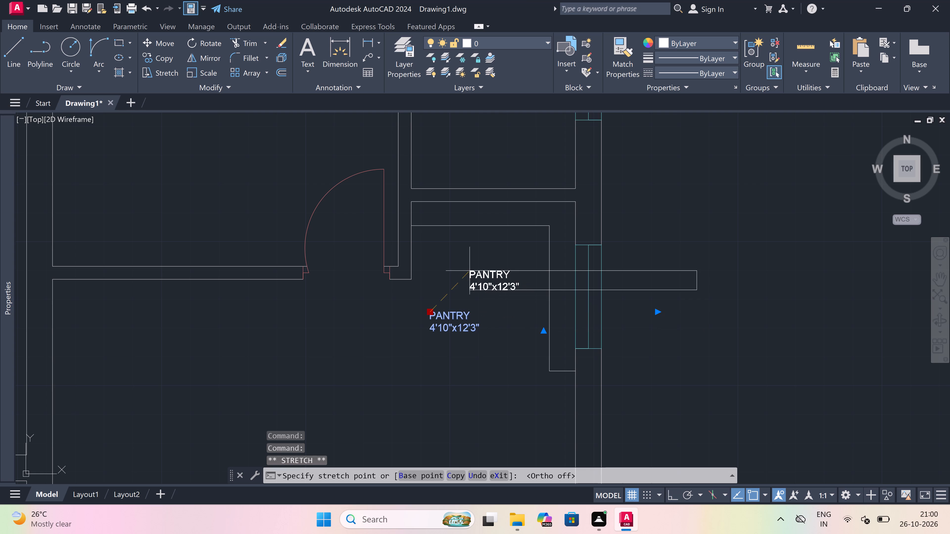
{"action": "left_click", "coordinate": [463, 273]}
{"action": "key", "text": "Escape"}
Set the text height of the PANTRY 4'10"x12'3" label to 5".
{"action": "scroll", "coordinate": [469, 320], "scroll_direction": "down", "scroll_amount": 1}
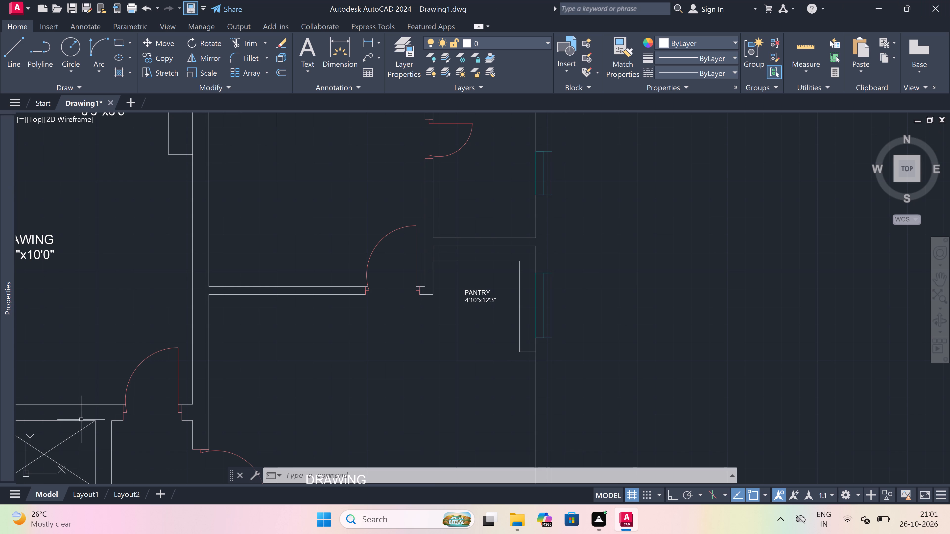
{"action": "scroll", "coordinate": [168, 496], "scroll_direction": "down", "scroll_amount": 1}
{"action": "scroll", "coordinate": [333, 253], "scroll_direction": "down", "scroll_amount": 4}
{"action": "scroll", "coordinate": [328, 262], "scroll_direction": "up", "scroll_amount": 3}
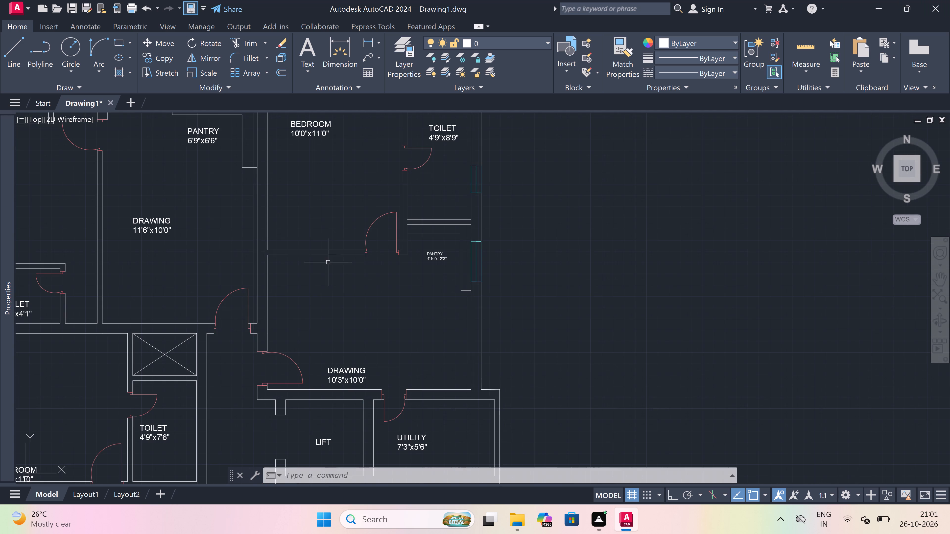
{"action": "scroll", "coordinate": [338, 295], "scroll_direction": "down", "scroll_amount": 2}
{"action": "scroll", "coordinate": [339, 277], "scroll_direction": "up", "scroll_amount": 2}
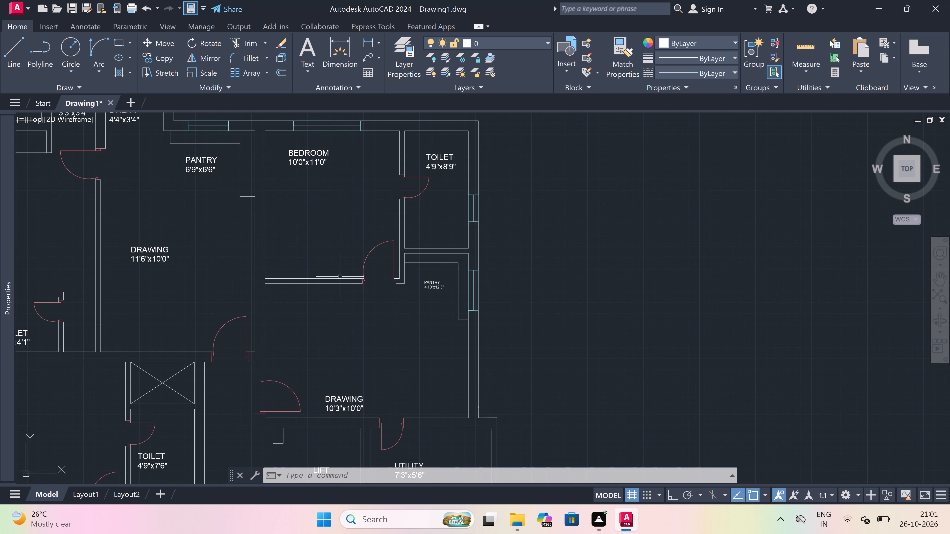
{"action": "scroll", "coordinate": [428, 281], "scroll_direction": "up", "scroll_amount": 2}
{"action": "left_click", "coordinate": [428, 281]}
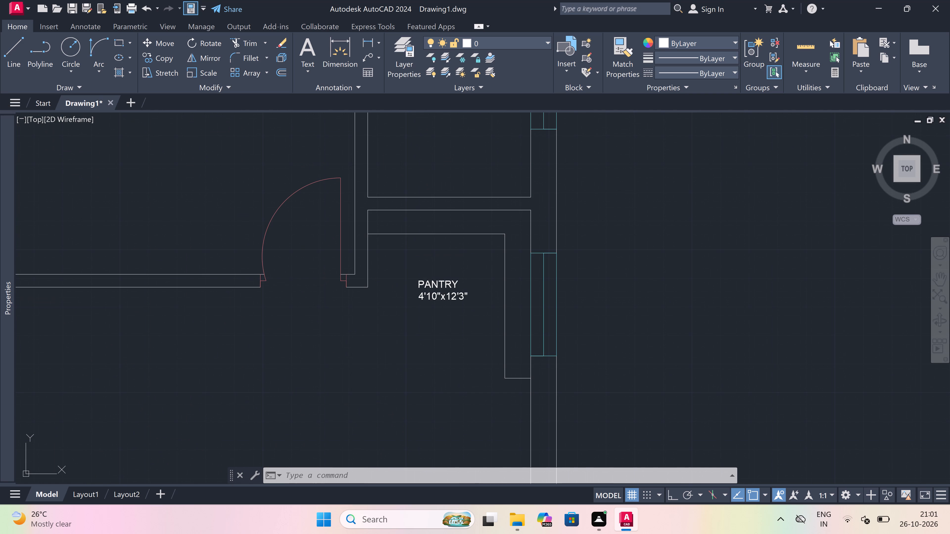
{"action": "right_click", "coordinate": [397, 342]}
{"action": "left_click", "coordinate": [422, 326]}
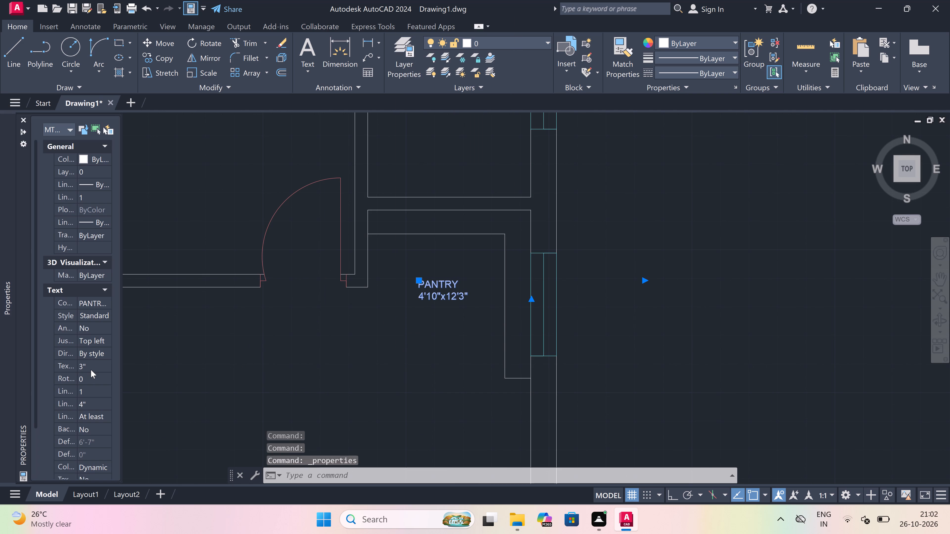
{"action": "left_click", "coordinate": [91, 369]}
{"action": "key", "text": "BackSpace"}
{"action": "key", "text": "BackSpace"}
{"action": "key", "text": "BackSpace"}
{"action": "key", "text": "BackSpace"}
{"action": "key", "text": "5"}
{"action": "key", "text": "apostrophe"}
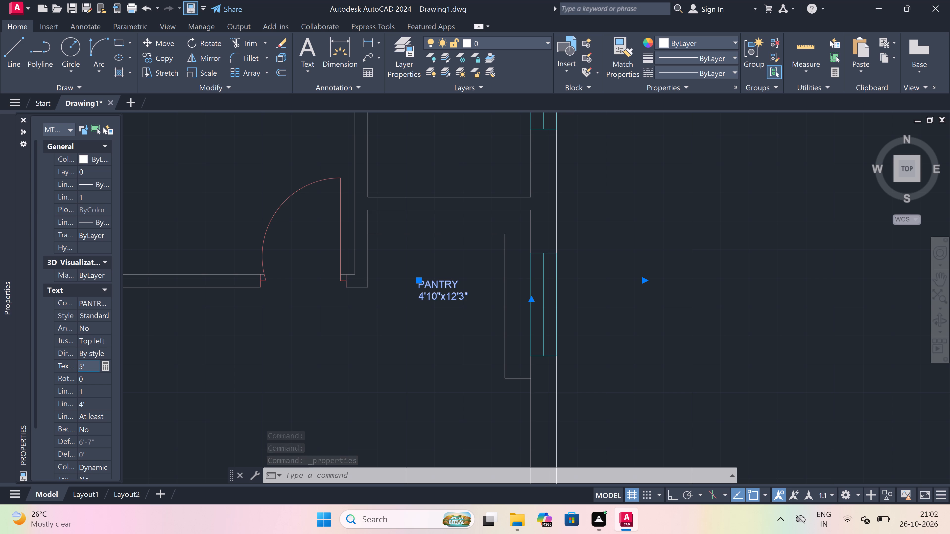
{"action": "key", "text": "BackSpace"}
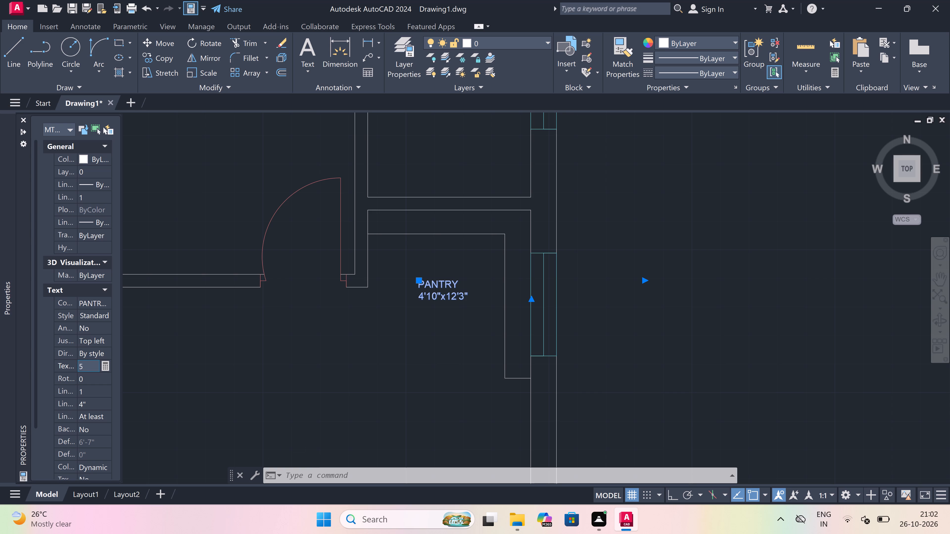
{"action": "key", "text": "shift+quotedbl"}
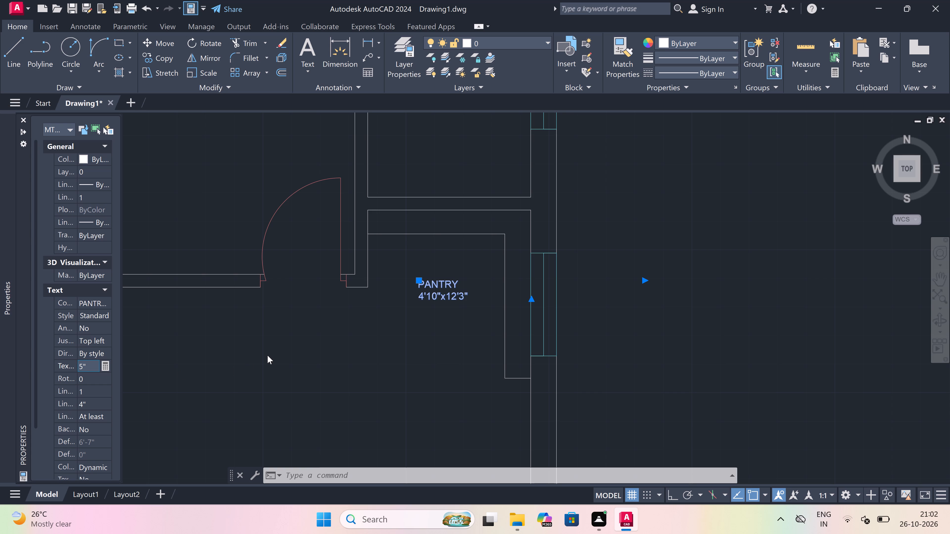
{"action": "left_click", "coordinate": [267, 355]}
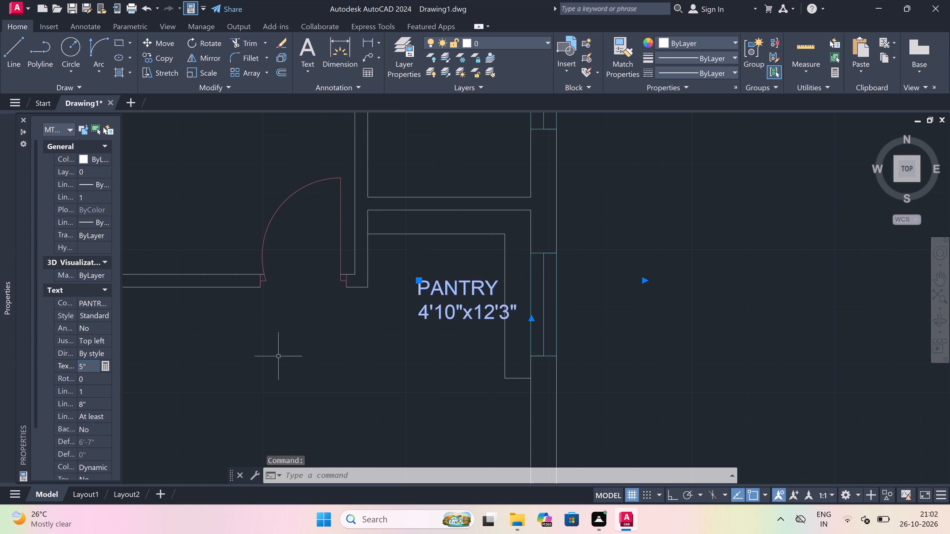
Move the enlarged PANTRY 4'10"x12'3" label west so it sits clear of the counter line.
{"action": "left_click", "coordinate": [421, 284]}
{"action": "scroll", "coordinate": [419, 281], "scroll_direction": "up", "scroll_amount": 1}
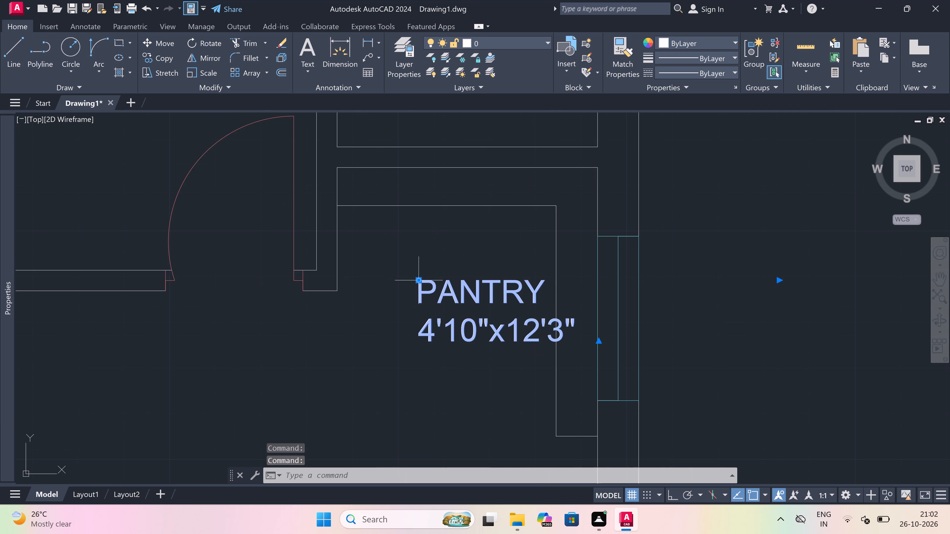
{"action": "left_click", "coordinate": [419, 281]}
{"action": "left_click", "coordinate": [381, 283]}
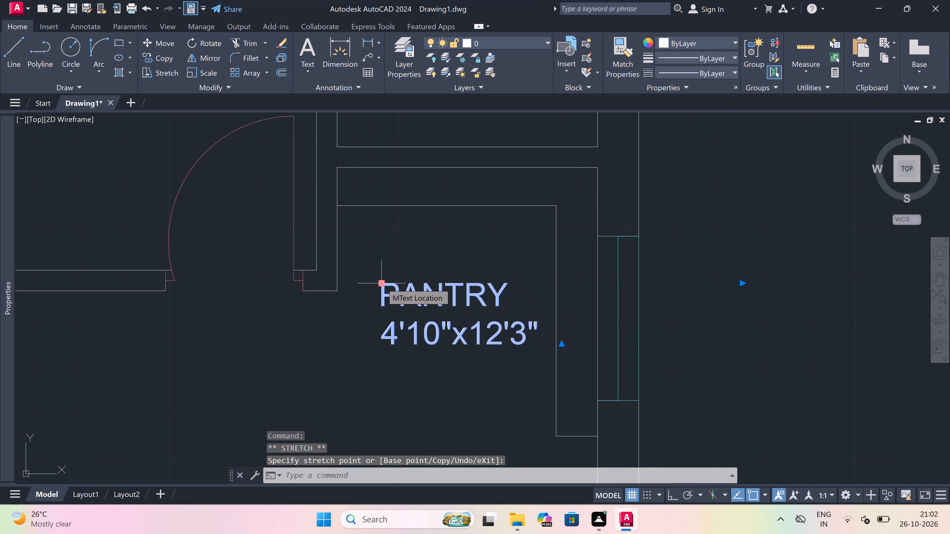
{"action": "key", "text": "Escape"}
Review the room labels, counters and windows across the whole floor plan.
{"action": "scroll", "coordinate": [381, 283], "scroll_direction": "down", "scroll_amount": 4}
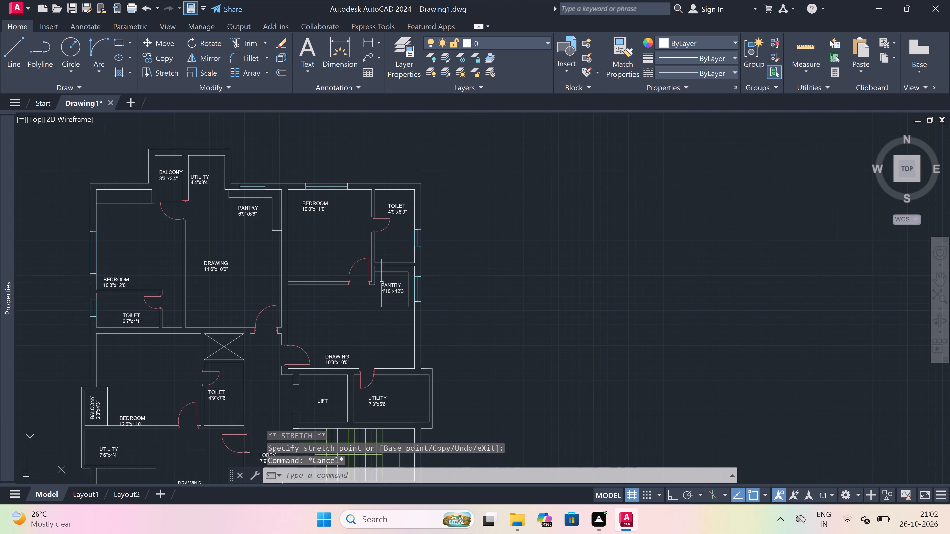
{"action": "scroll", "coordinate": [376, 328], "scroll_direction": "down", "scroll_amount": 1}
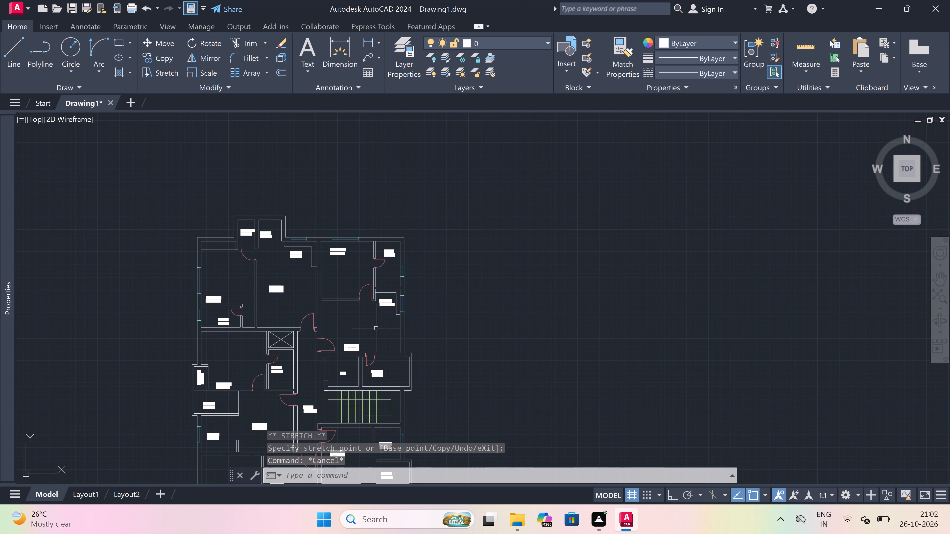
{"action": "scroll", "coordinate": [376, 352], "scroll_direction": "up", "scroll_amount": 2}
{"action": "scroll", "coordinate": [376, 352], "scroll_direction": "down", "scroll_amount": 2}
{"action": "scroll", "coordinate": [381, 378], "scroll_direction": "up", "scroll_amount": 2}
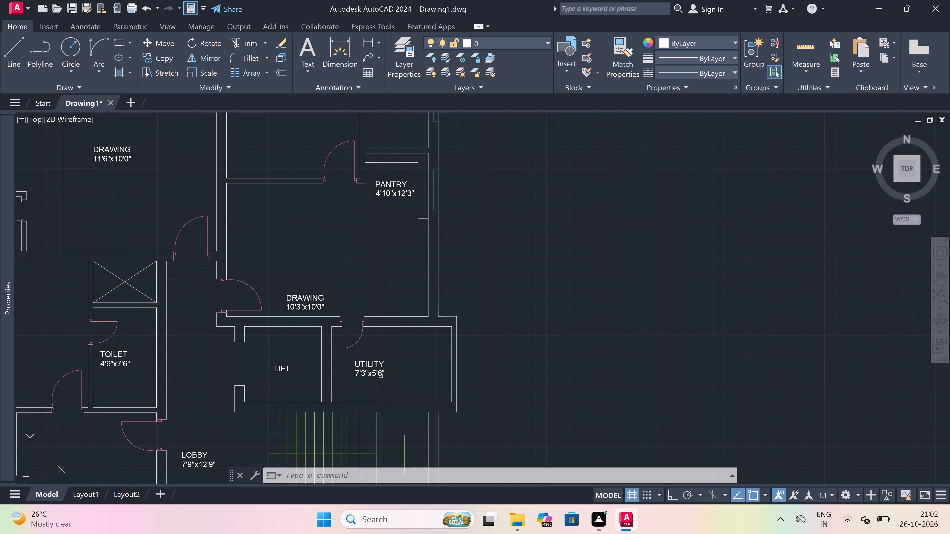
{"action": "scroll", "coordinate": [357, 342], "scroll_direction": "down", "scroll_amount": 1}
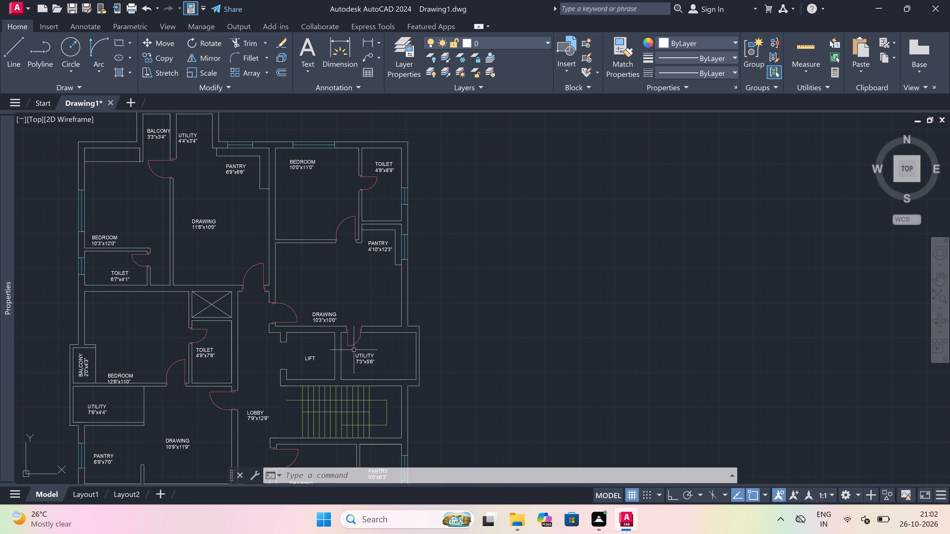
{"action": "scroll", "coordinate": [339, 309], "scroll_direction": "down", "scroll_amount": 3}
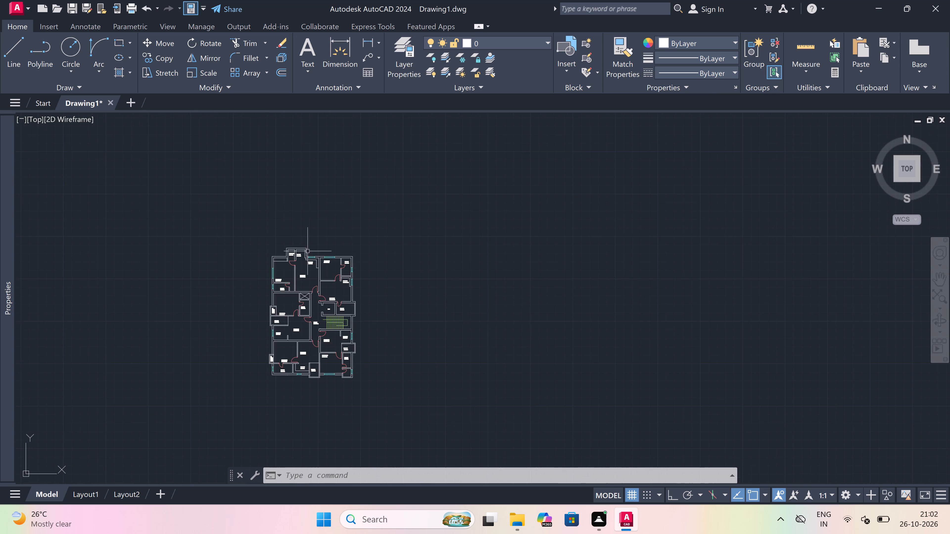
Review the room labels, doors and outer walls across the whole floor plan for missing windows.
{"action": "scroll", "coordinate": [289, 230], "scroll_direction": "up", "scroll_amount": 1}
{"action": "scroll", "coordinate": [291, 292], "scroll_direction": "up", "scroll_amount": 2}
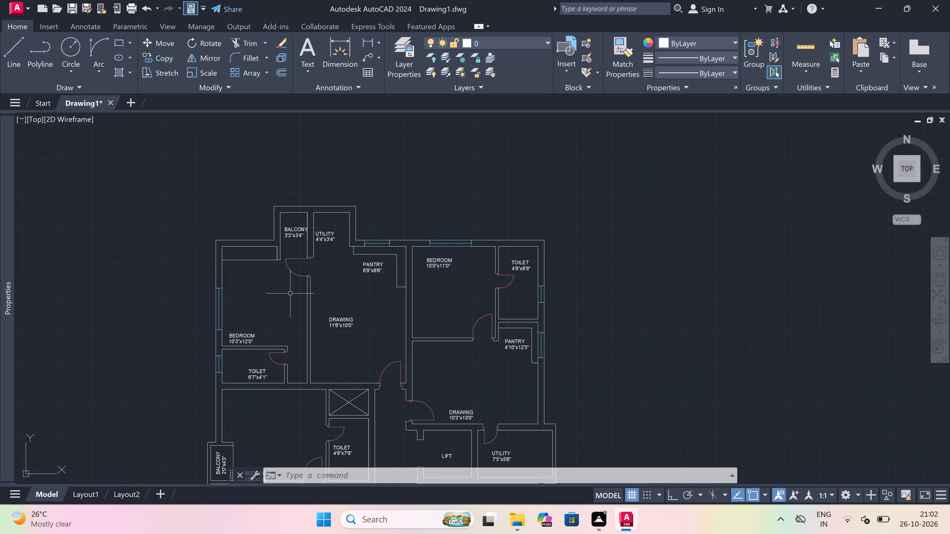
{"action": "scroll", "coordinate": [293, 285], "scroll_direction": "down", "scroll_amount": 2}
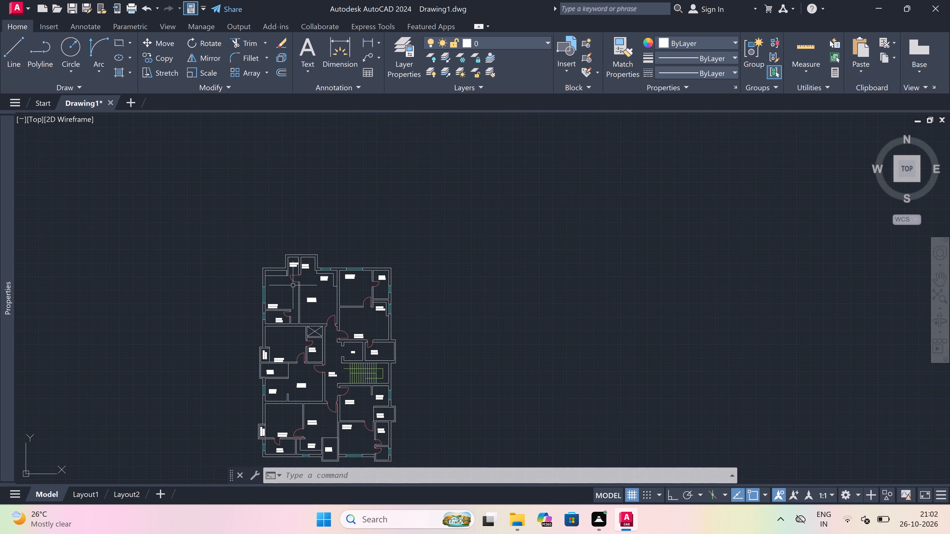
{"action": "scroll", "coordinate": [298, 326], "scroll_direction": "up", "scroll_amount": 2}
{"action": "scroll", "coordinate": [252, 250], "scroll_direction": "down", "scroll_amount": 1}
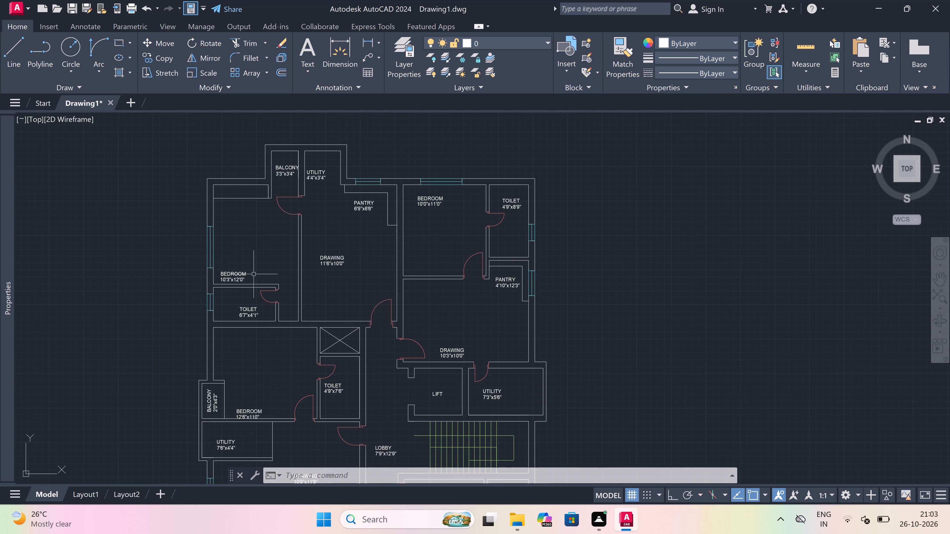
{"action": "scroll", "coordinate": [252, 250], "scroll_direction": "down", "scroll_amount": 2}
{"action": "scroll", "coordinate": [263, 322], "scroll_direction": "up", "scroll_amount": 2}
{"action": "scroll", "coordinate": [238, 366], "scroll_direction": "up", "scroll_amount": 3}
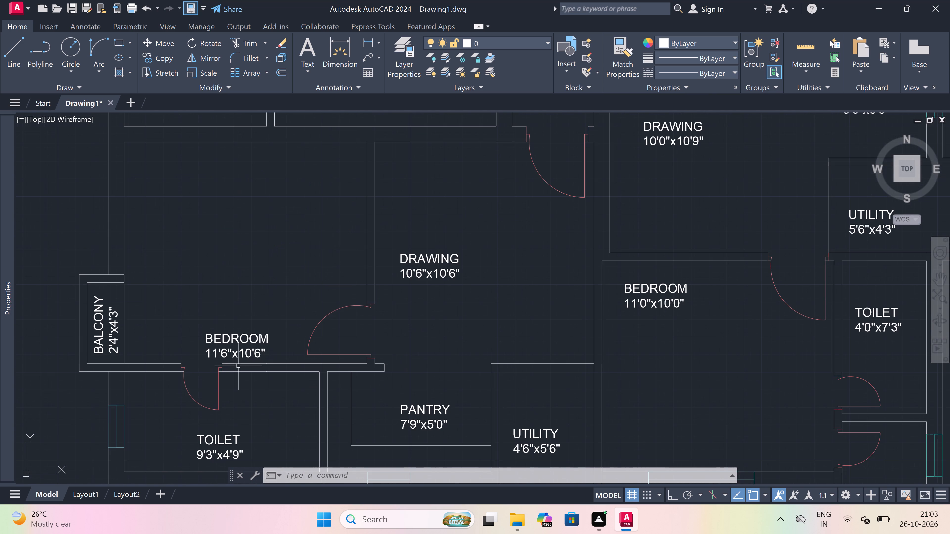
{"action": "scroll", "coordinate": [238, 366], "scroll_direction": "down", "scroll_amount": 1}
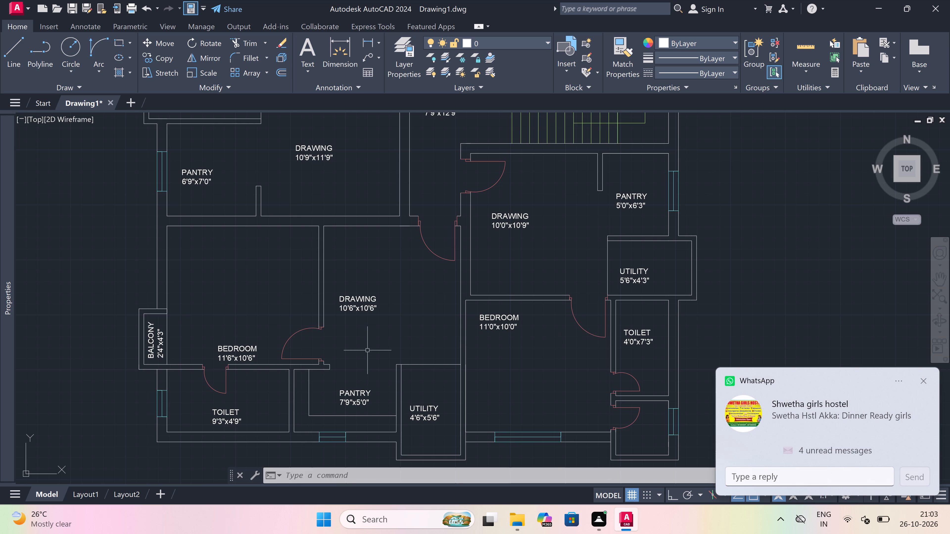
{"action": "scroll", "coordinate": [362, 291], "scroll_direction": "down", "scroll_amount": 4}
{"action": "scroll", "coordinate": [373, 268], "scroll_direction": "down", "scroll_amount": 2}
{"action": "scroll", "coordinate": [389, 228], "scroll_direction": "up", "scroll_amount": 3}
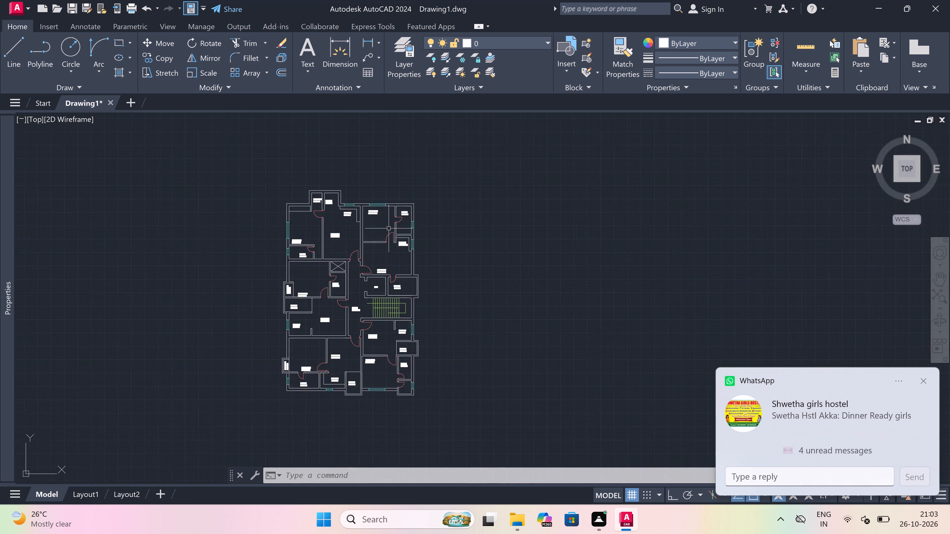
On layer line5, draw the window's upper end line across the outer wall beside the staircase, continue to its midpoint and turn Ortho on.
{"action": "scroll", "coordinate": [416, 344], "scroll_direction": "up", "scroll_amount": 2}
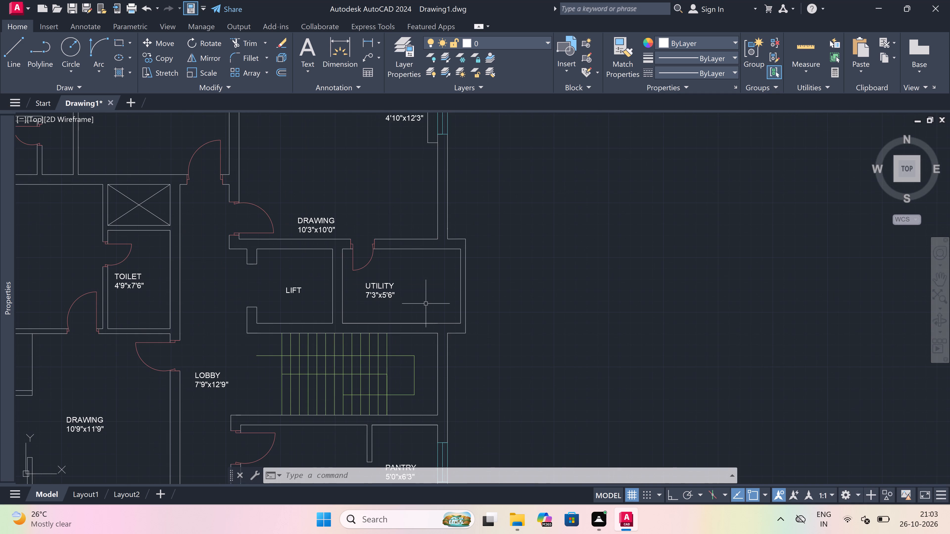
{"action": "type", "text": "l"}
{"action": "key", "text": "space"}
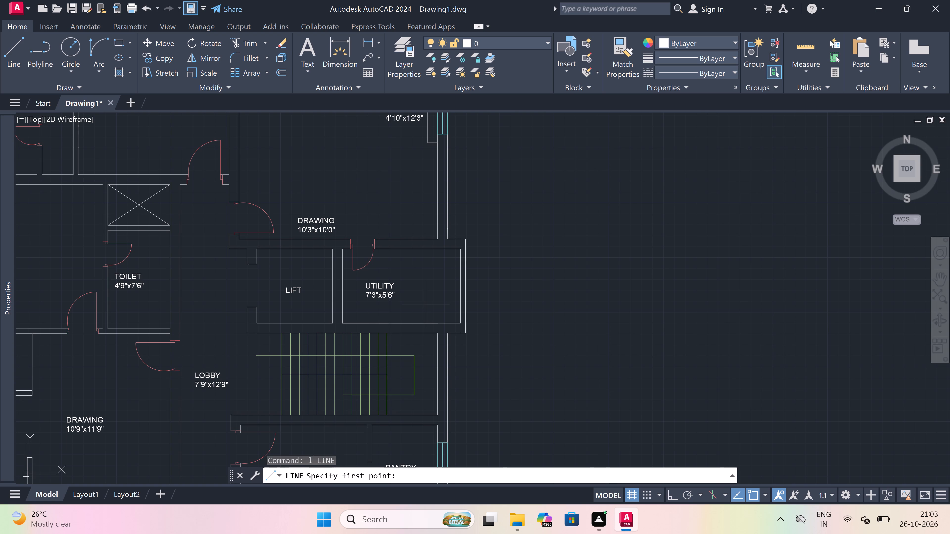
{"action": "scroll", "coordinate": [429, 286], "scroll_direction": "down", "scroll_amount": 2}
{"action": "scroll", "coordinate": [425, 325], "scroll_direction": "up", "scroll_amount": 3}
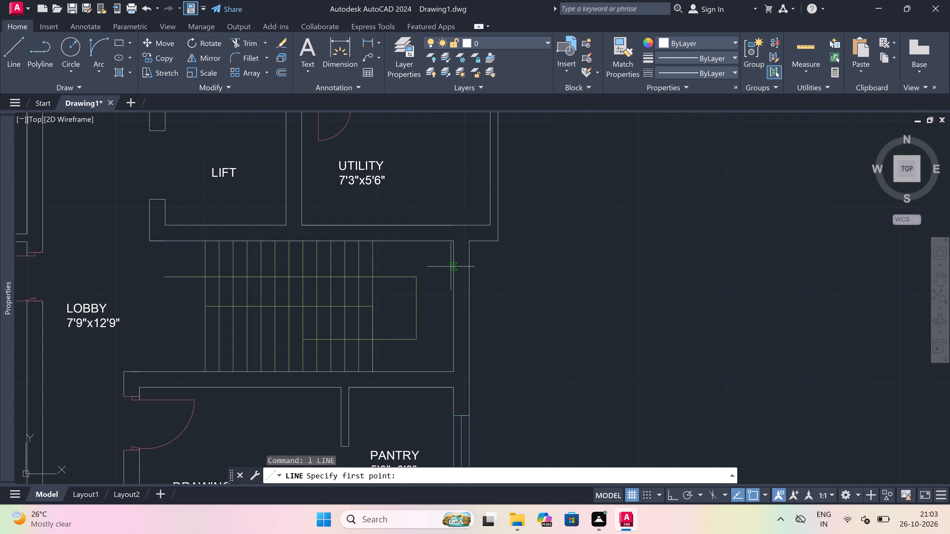
{"action": "left_click", "coordinate": [481, 42]}
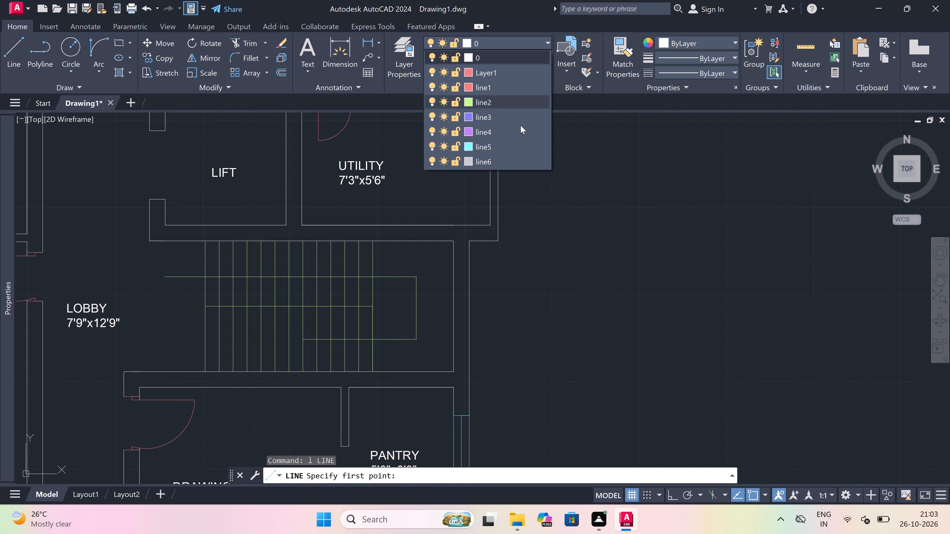
{"action": "left_click", "coordinate": [524, 151]}
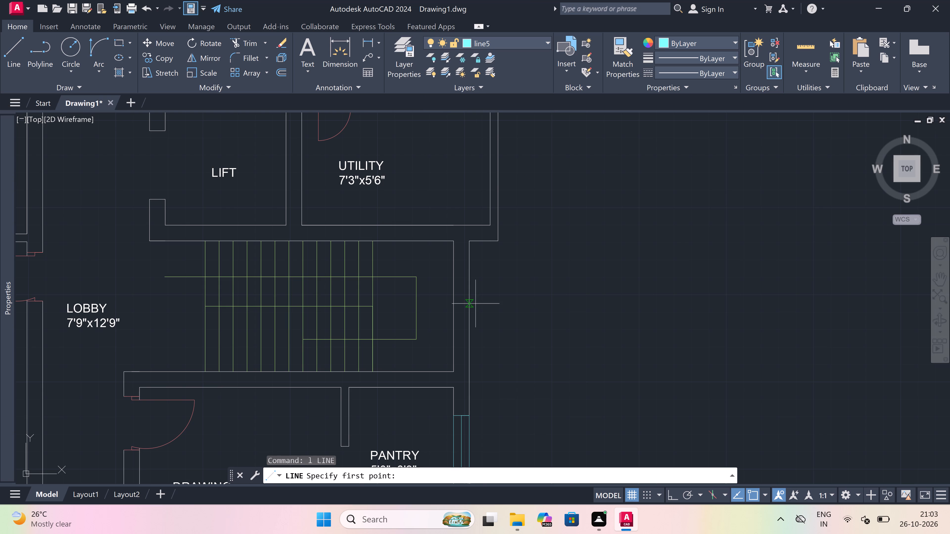
{"action": "left_click_drag", "start_coordinate": [455, 268], "coordinate": [470, 268]}
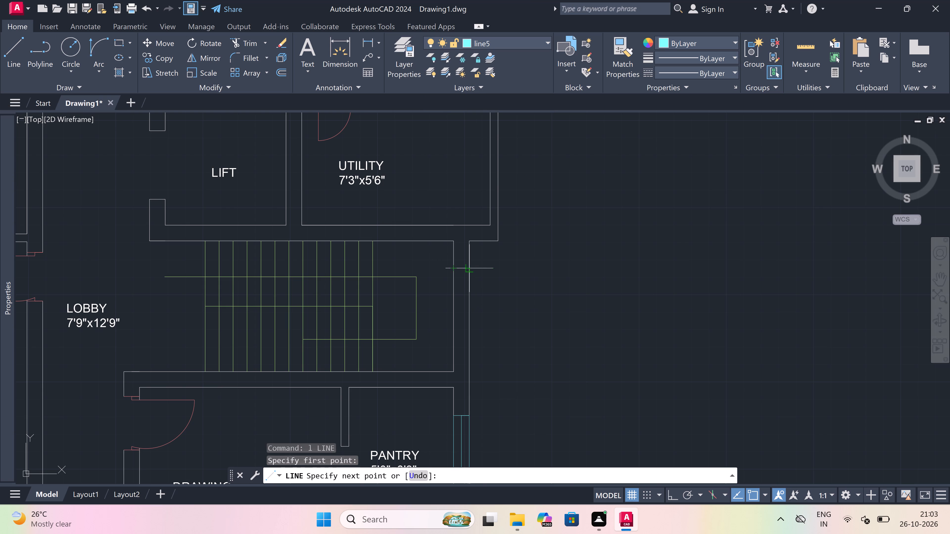
{"action": "left_click_drag", "start_coordinate": [471, 268], "coordinate": [469, 268]}
{"action": "left_click_drag", "start_coordinate": [462, 268], "coordinate": [462, 280]}
{"action": "scroll", "coordinate": [464, 297], "scroll_direction": "up", "scroll_amount": 2}
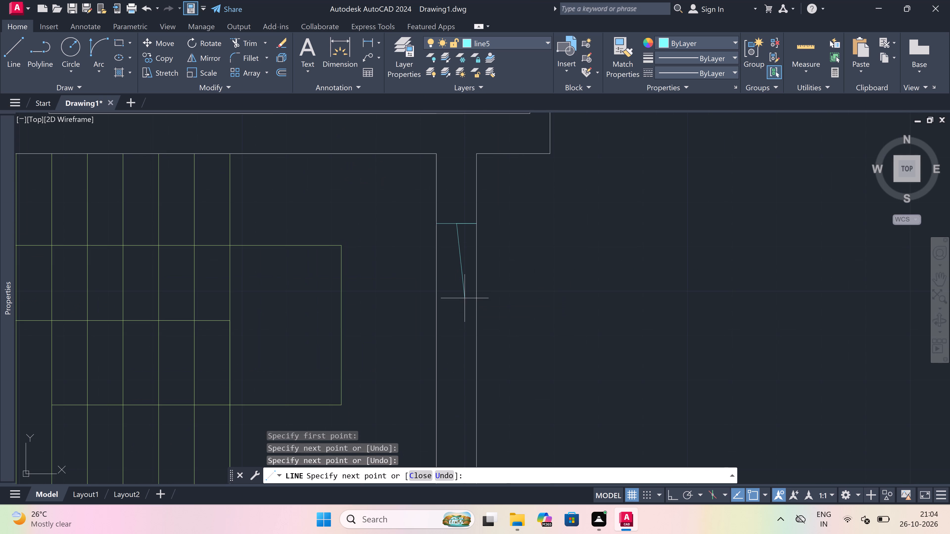
{"action": "key", "text": "F8"}
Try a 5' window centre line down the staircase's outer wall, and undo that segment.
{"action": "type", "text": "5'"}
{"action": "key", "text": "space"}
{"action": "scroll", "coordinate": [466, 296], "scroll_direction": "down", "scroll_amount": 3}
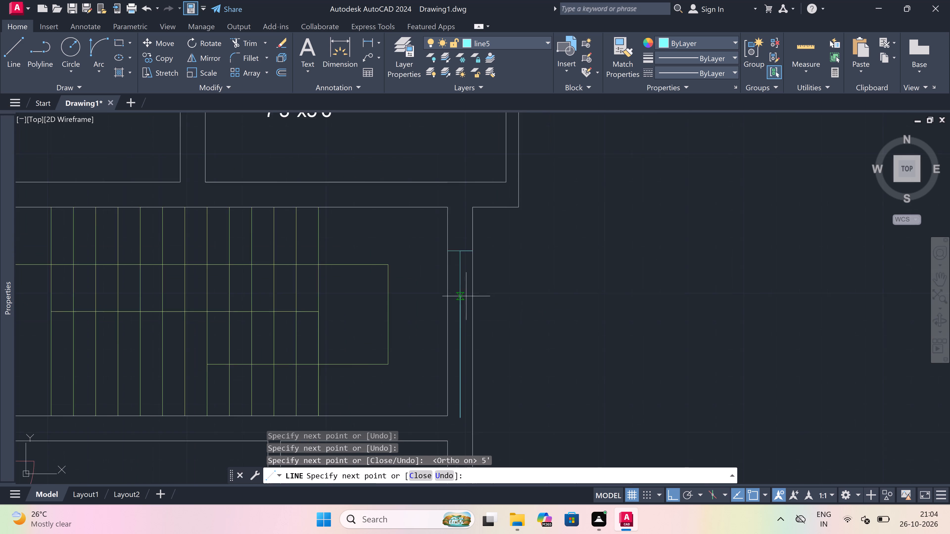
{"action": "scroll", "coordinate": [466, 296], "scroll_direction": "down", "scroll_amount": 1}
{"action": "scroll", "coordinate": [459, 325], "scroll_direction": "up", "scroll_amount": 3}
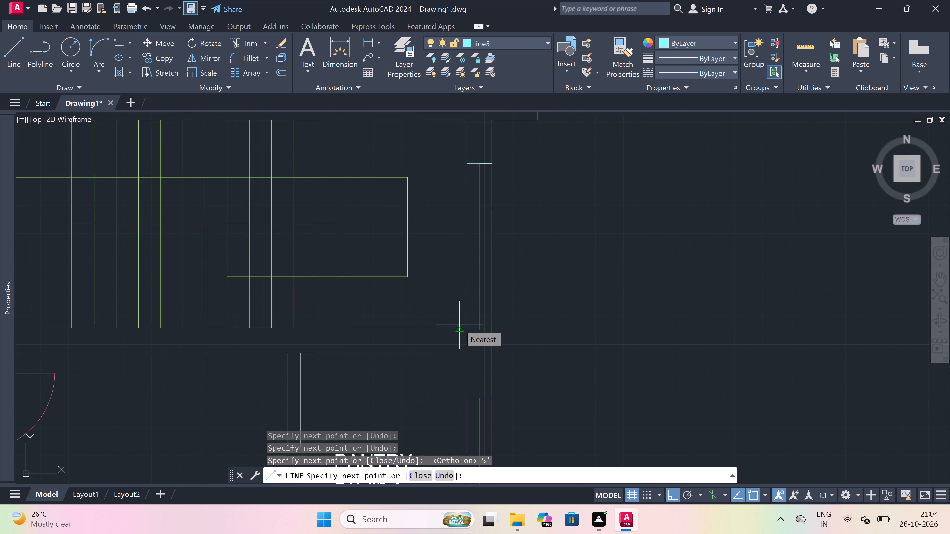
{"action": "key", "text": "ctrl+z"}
Draw the staircase window's centre line 4' down the wall and close it with a lower end line across the wall.
{"action": "type", "text": "4'"}
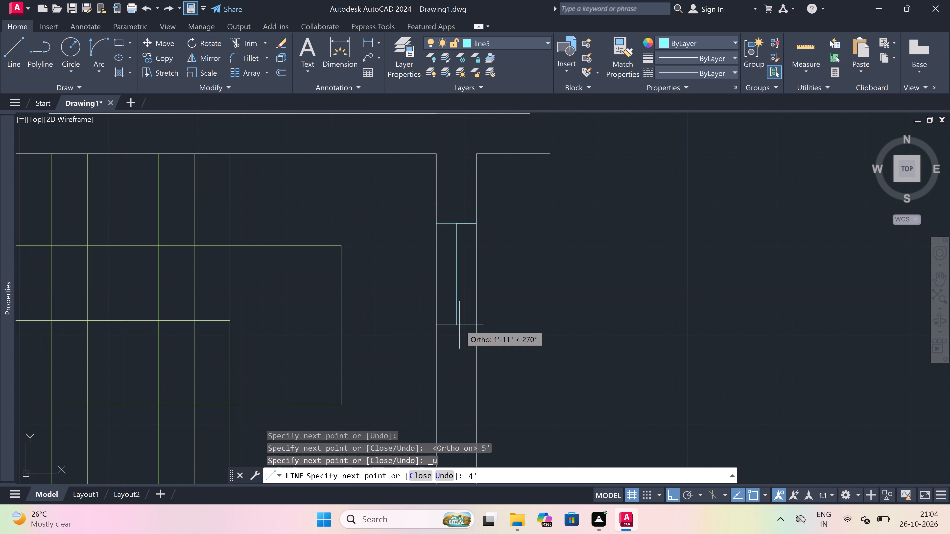
{"action": "key", "text": "space"}
{"action": "scroll", "coordinate": [459, 325], "scroll_direction": "down", "scroll_amount": 2}
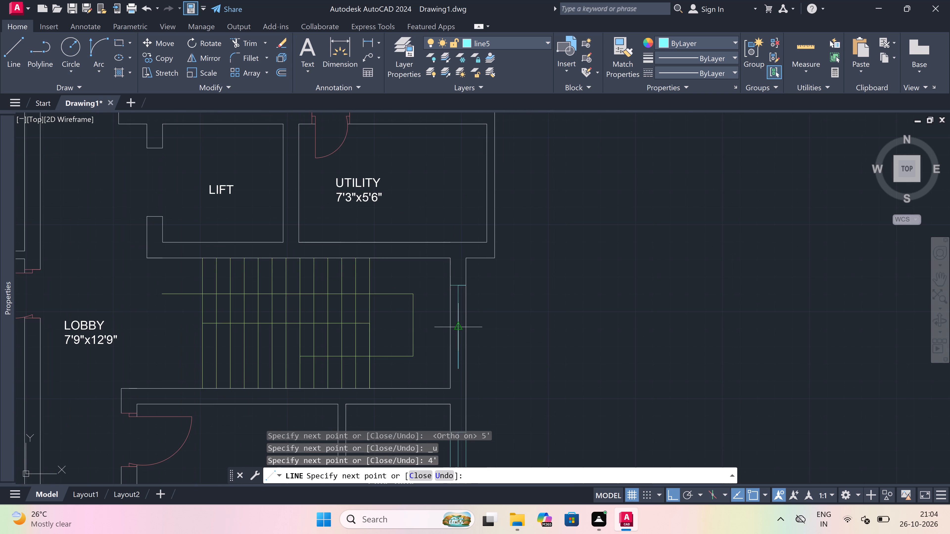
{"action": "scroll", "coordinate": [448, 343], "scroll_direction": "up", "scroll_amount": 2}
{"action": "scroll", "coordinate": [448, 364], "scroll_direction": "down", "scroll_amount": 2}
{"action": "scroll", "coordinate": [452, 396], "scroll_direction": "up", "scroll_amount": 2}
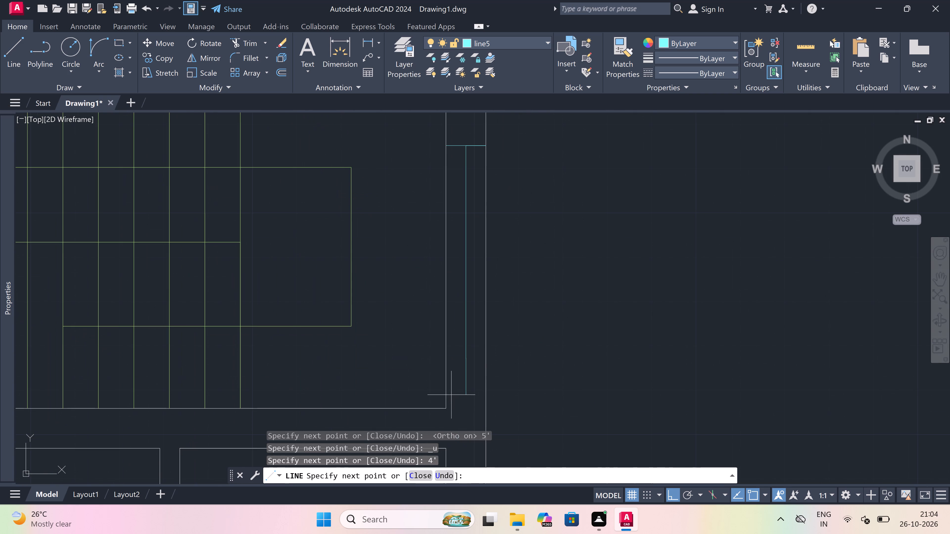
{"action": "left_click_drag", "start_coordinate": [446, 361], "coordinate": [478, 360]}
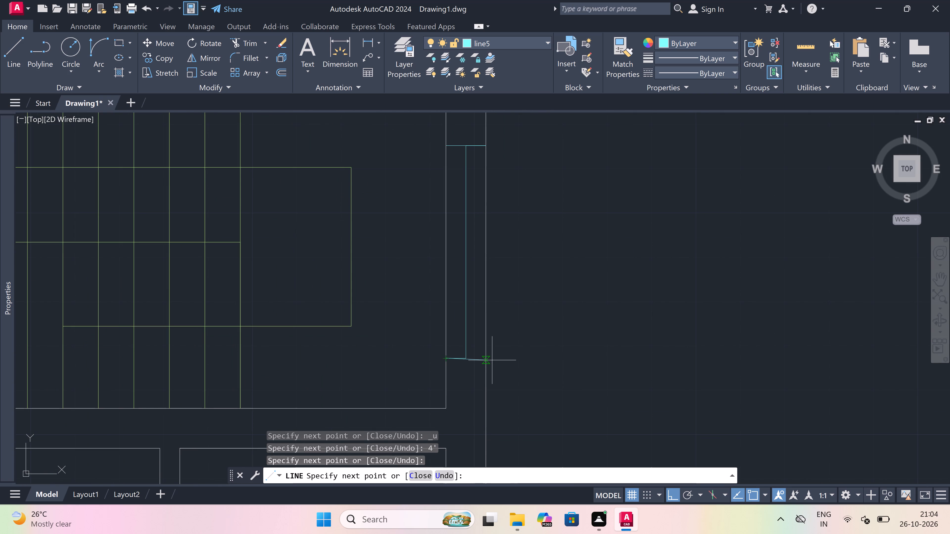
{"action": "left_click", "coordinate": [487, 360]}
{"action": "key", "text": "Escape"}
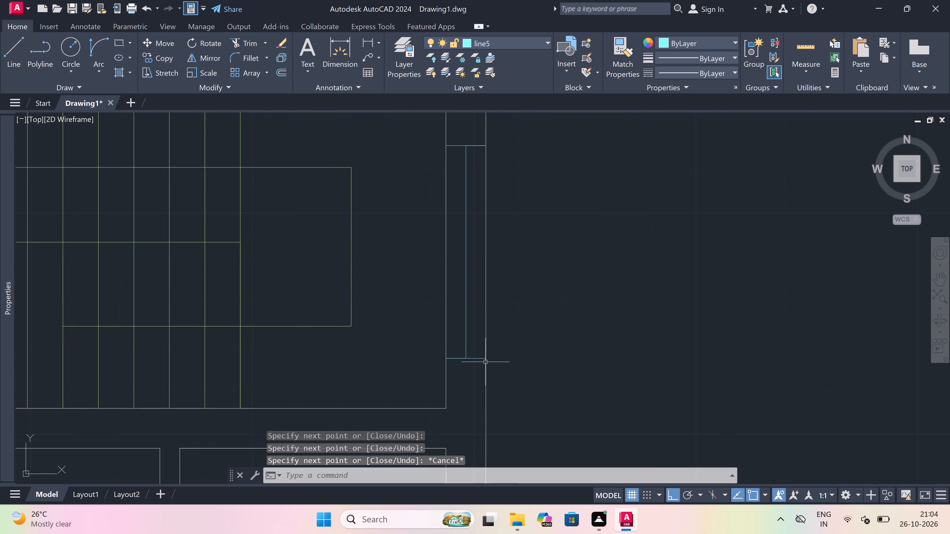
Trim the inner and outer wall lines between the staircase window's two end lines.
{"action": "type", "text": "tr"}
{"action": "key", "text": "space"}
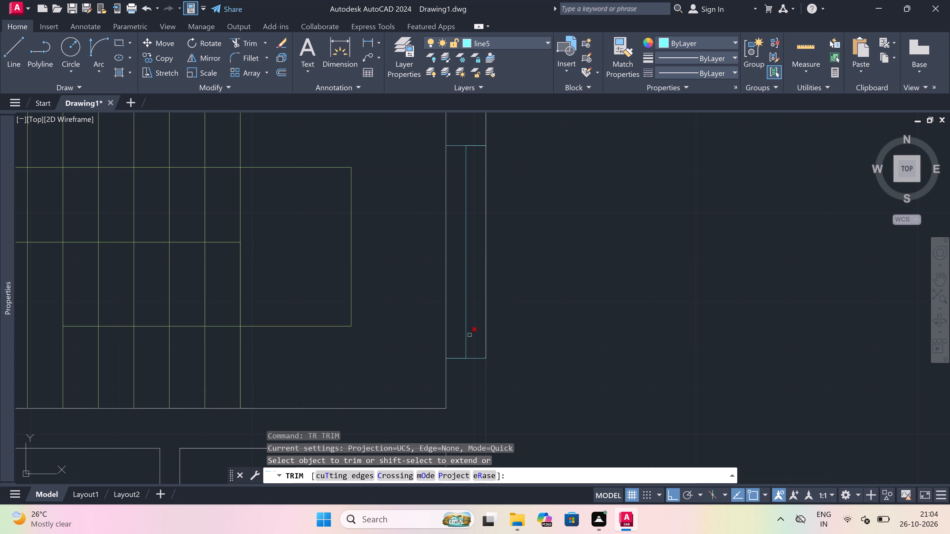
{"action": "left_click", "coordinate": [460, 321]}
{"action": "left_click", "coordinate": [429, 330]}
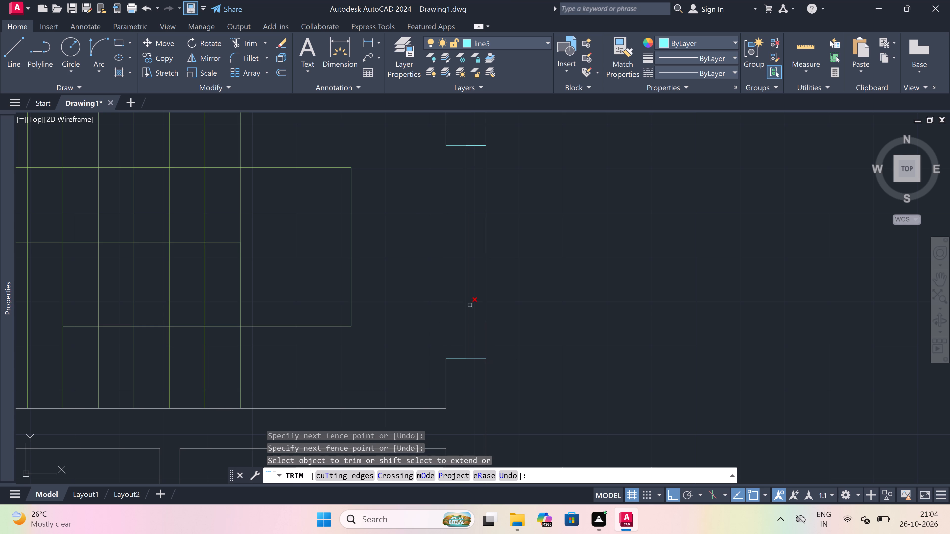
{"action": "left_click", "coordinate": [487, 302]}
{"action": "key", "text": "Escape"}
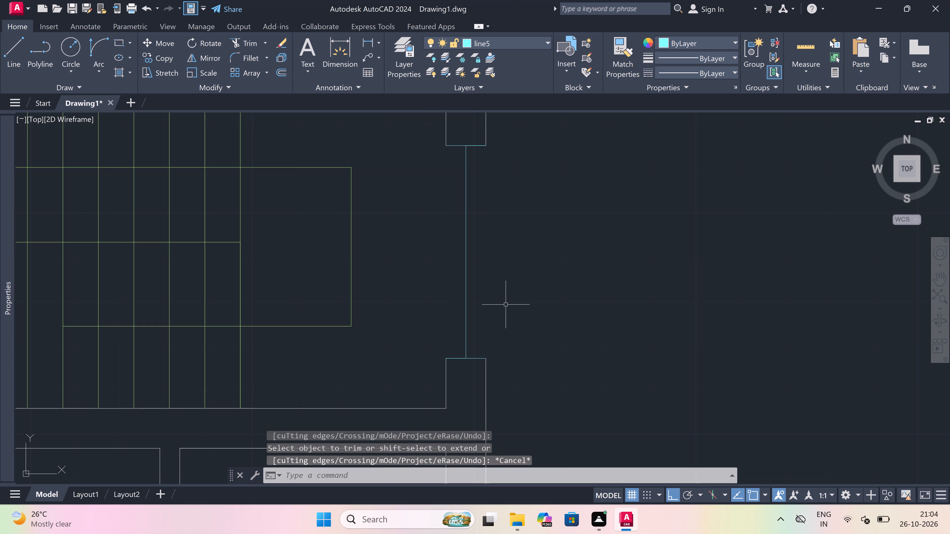
Draw the staircase window's outer and inner face lines between its upper and lower end lines.
{"action": "type", "text": "l"}
{"action": "key", "text": "space"}
{"action": "scroll", "coordinate": [508, 304], "scroll_direction": "up", "scroll_amount": 1}
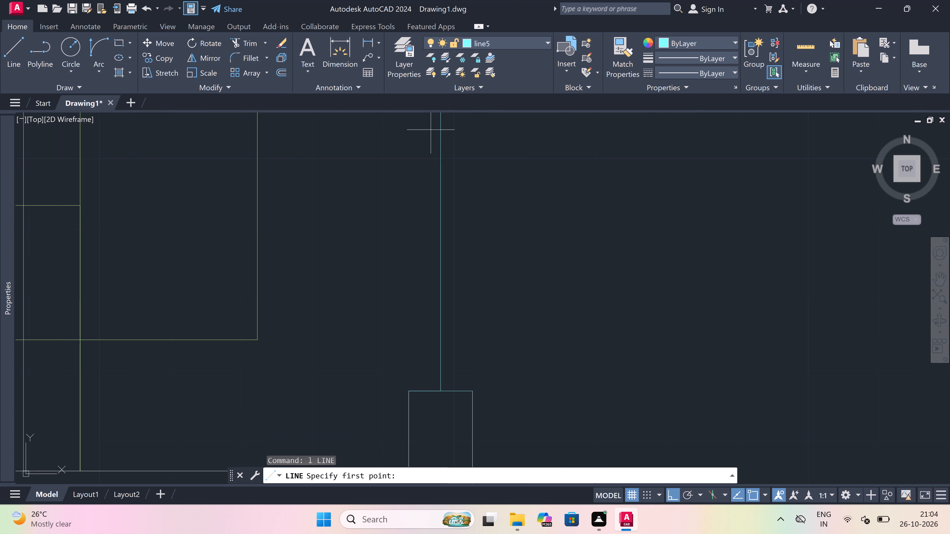
{"action": "scroll", "coordinate": [426, 399], "scroll_direction": "down", "scroll_amount": 3}
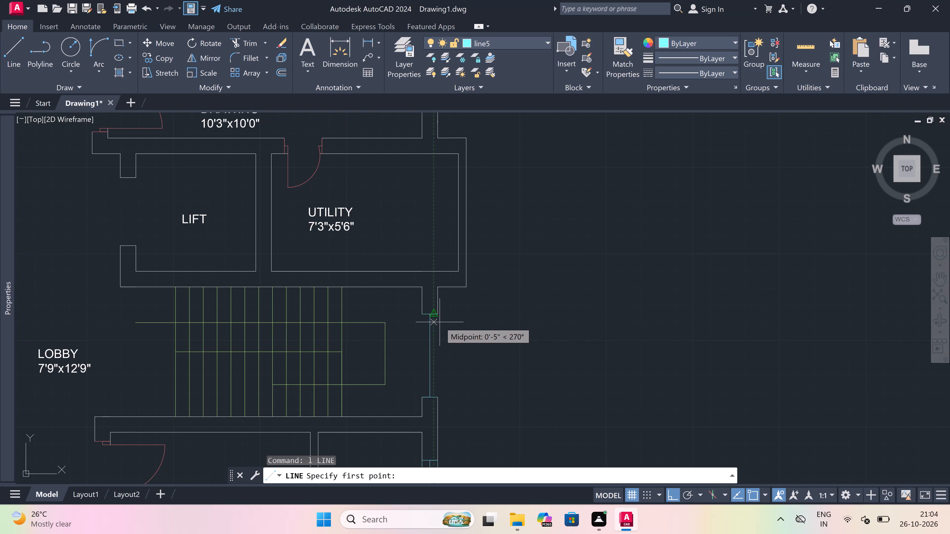
{"action": "left_click_drag", "start_coordinate": [439, 317], "coordinate": [439, 321]}
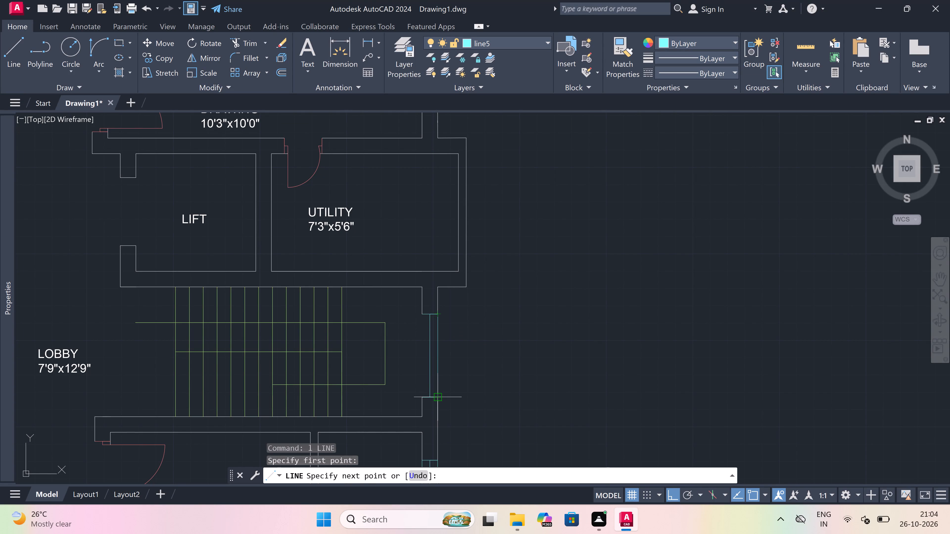
{"action": "left_click", "coordinate": [439, 399]}
{"action": "key", "text": "Escape"}
{"action": "key", "text": "space"}
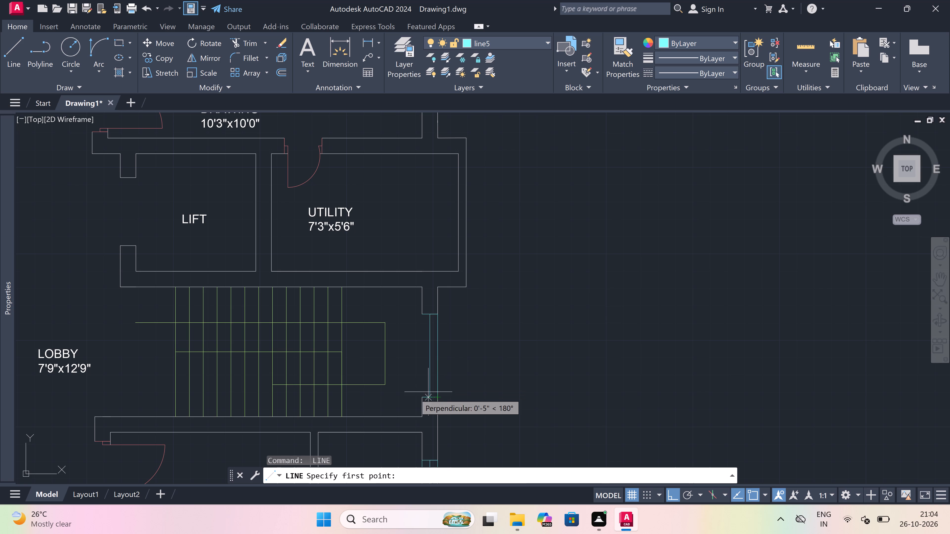
{"action": "left_click_drag", "start_coordinate": [421, 396], "coordinate": [423, 391]}
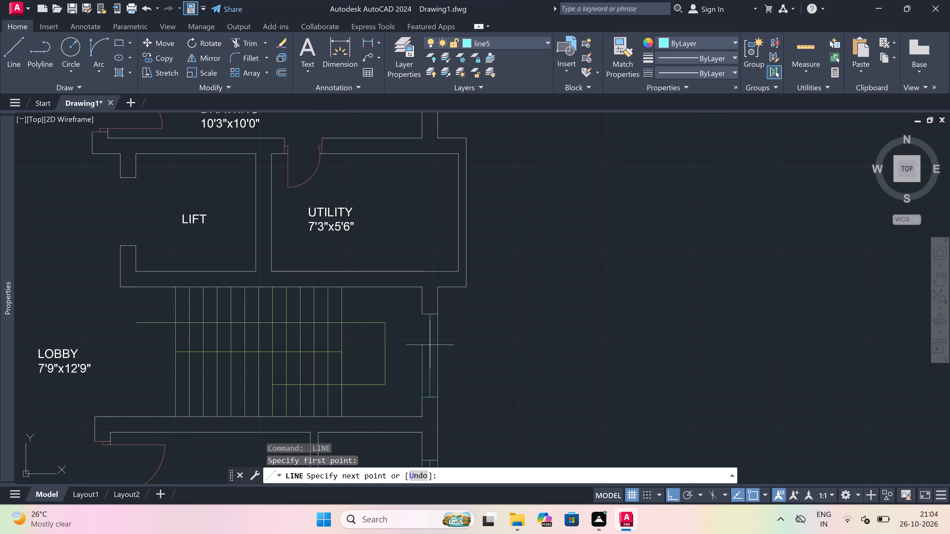
{"action": "left_click", "coordinate": [420, 315]}
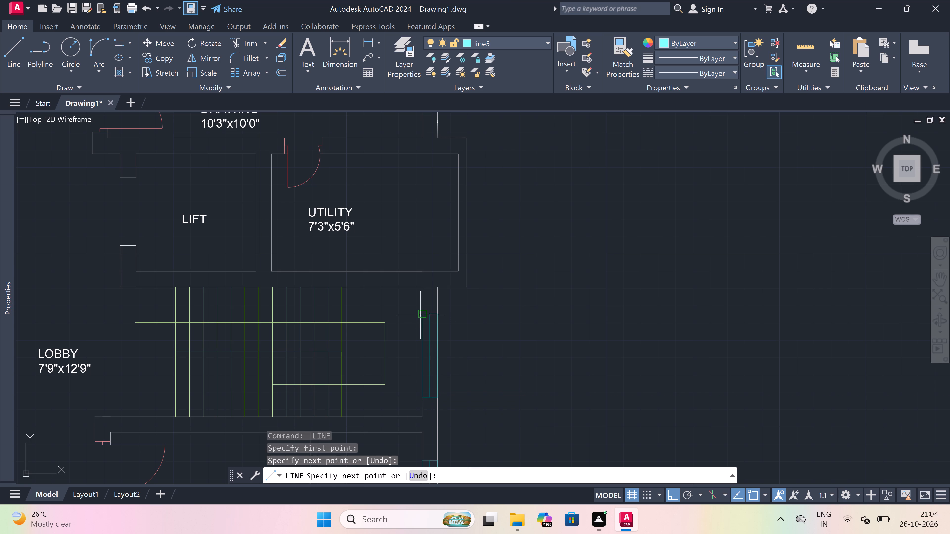
{"action": "key", "text": "Escape"}
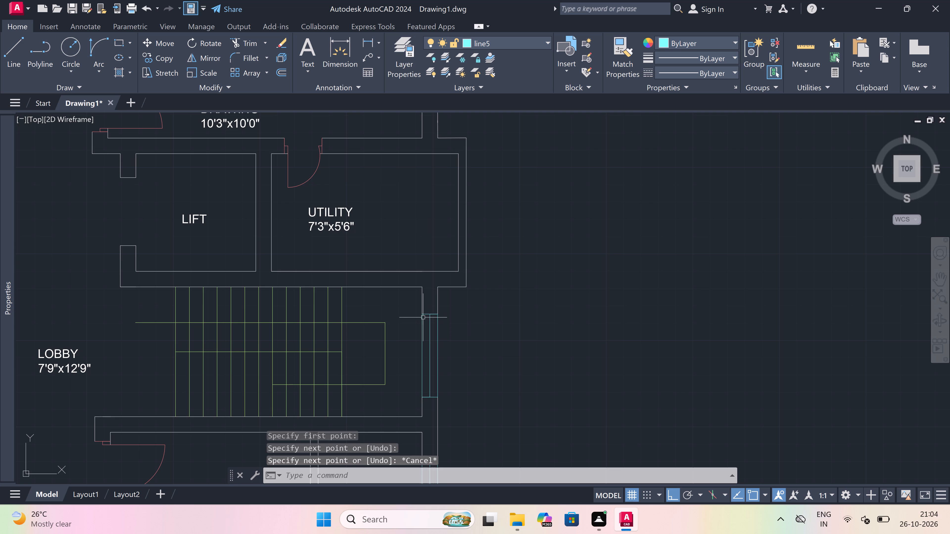
Draw a window in the wall between the shaft and the 4'9"x7'6" toilet: two end lines joined by a 2' centre line.
{"action": "scroll", "coordinate": [426, 274], "scroll_direction": "down", "scroll_amount": 2}
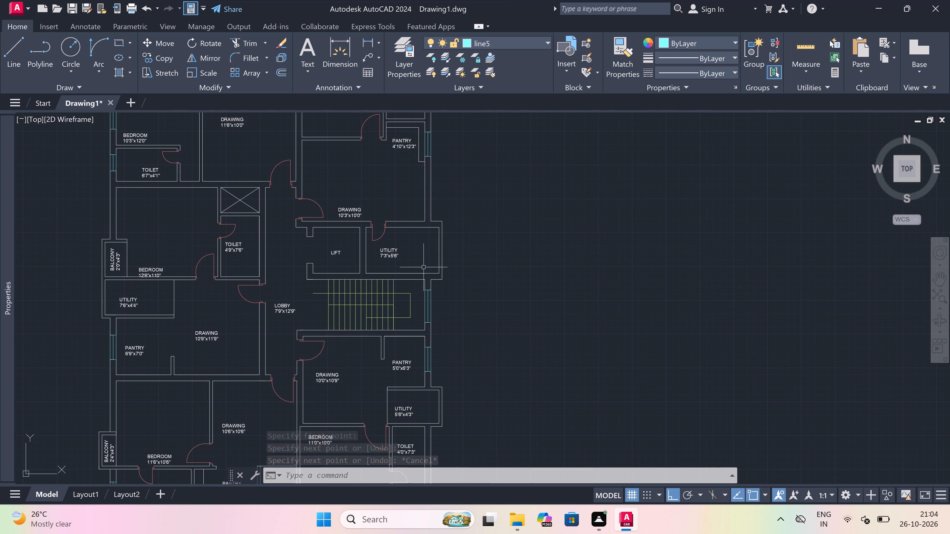
{"action": "scroll", "coordinate": [423, 256], "scroll_direction": "up", "scroll_amount": 1}
{"action": "scroll", "coordinate": [423, 256], "scroll_direction": "down", "scroll_amount": 3}
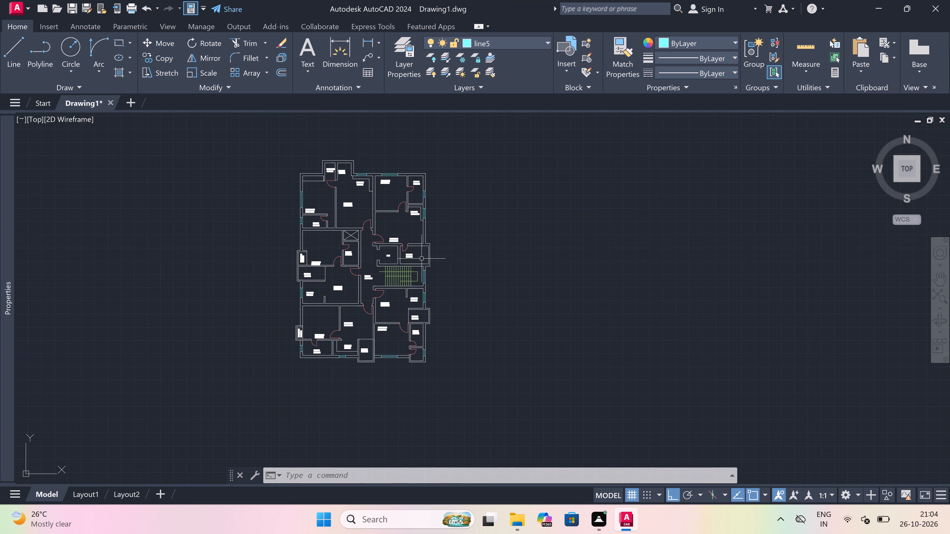
{"action": "scroll", "coordinate": [358, 248], "scroll_direction": "up", "scroll_amount": 2}
{"action": "scroll", "coordinate": [325, 231], "scroll_direction": "up", "scroll_amount": 2}
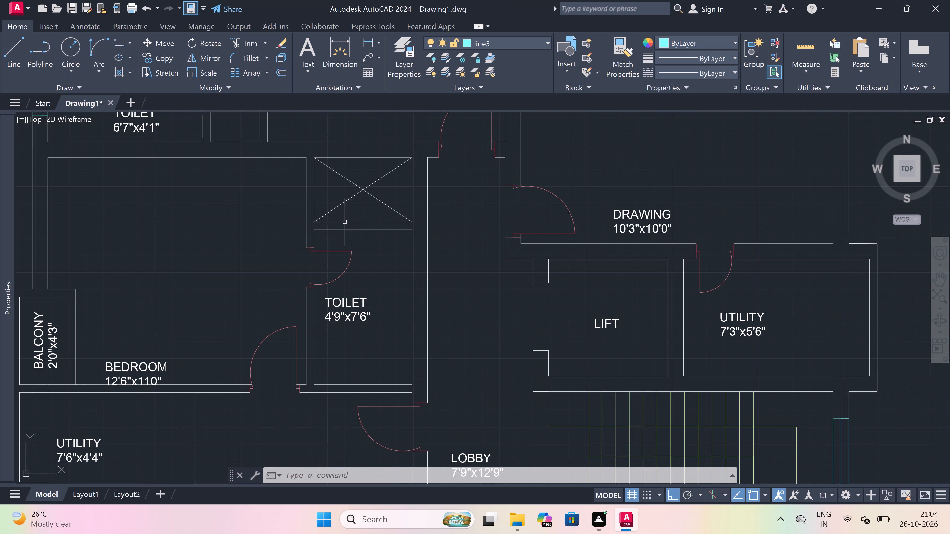
{"action": "key", "text": "space"}
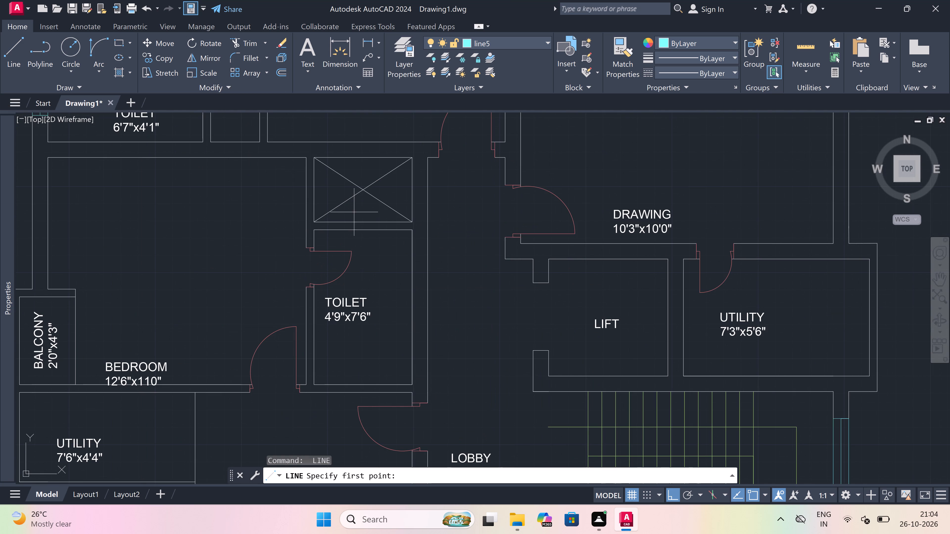
{"action": "scroll", "coordinate": [347, 200], "scroll_direction": "up", "scroll_amount": 2}
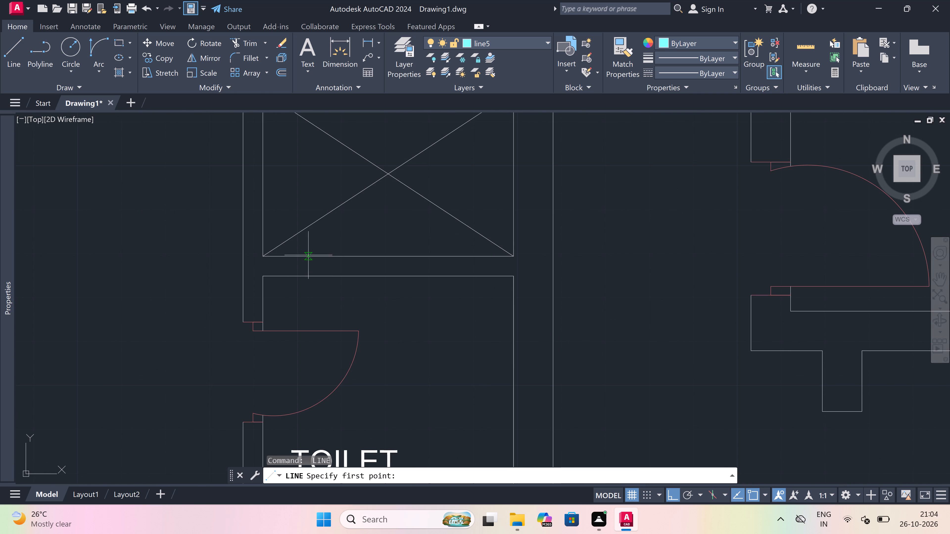
{"action": "left_click", "coordinate": [313, 255]}
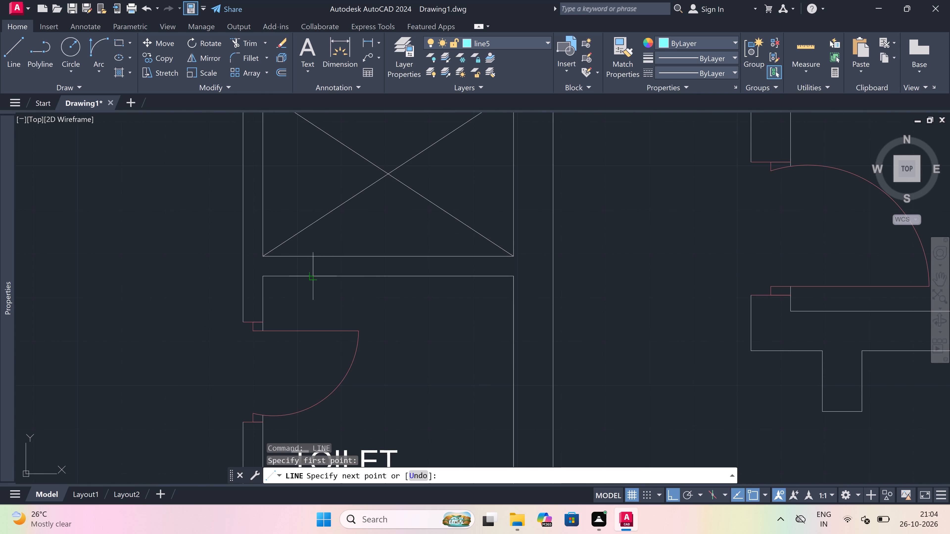
{"action": "left_click", "coordinate": [315, 274]}
{"action": "left_click", "coordinate": [313, 264]}
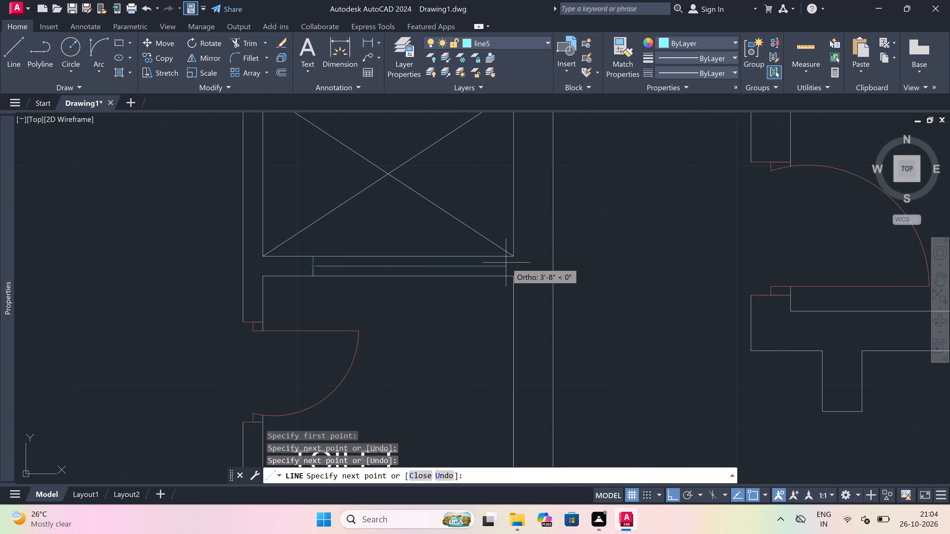
{"action": "type", "text": "2;"}
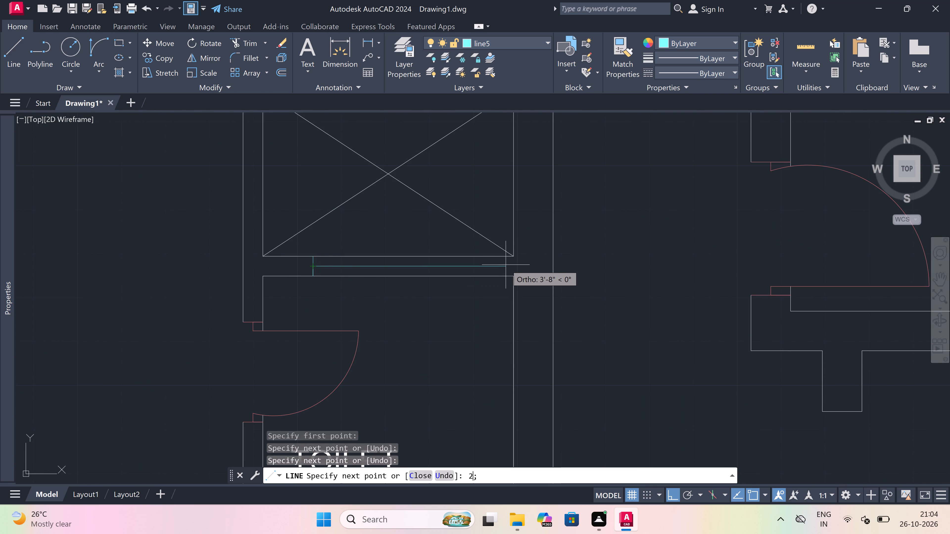
{"action": "key", "text": "BackSpace"}
{"action": "type", "text": "'"}
{"action": "key", "text": "space"}
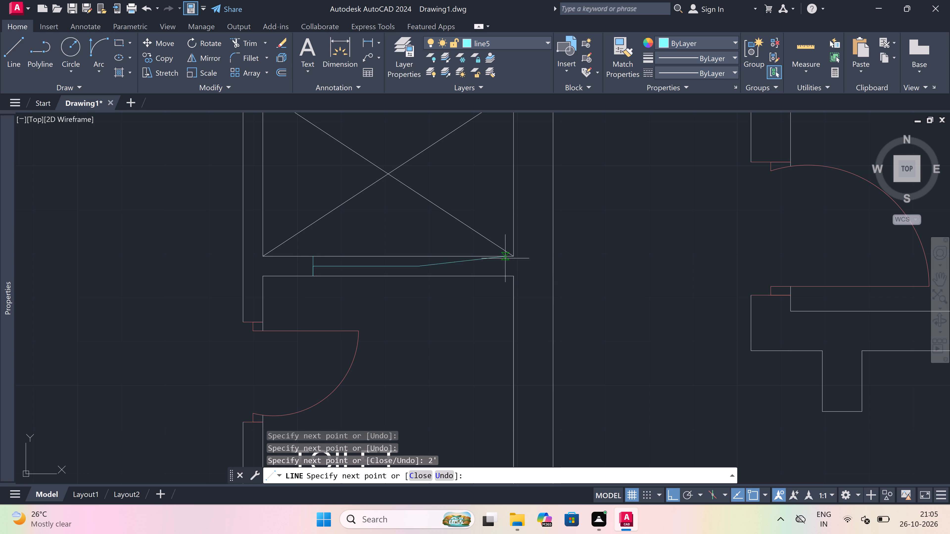
{"action": "left_click_drag", "start_coordinate": [422, 258], "coordinate": [423, 269]}
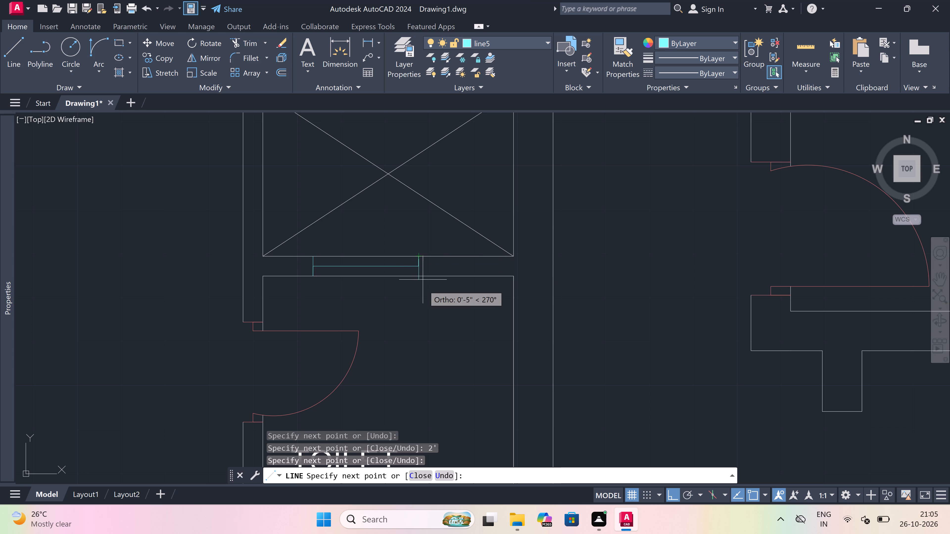
{"action": "left_click", "coordinate": [418, 275]}
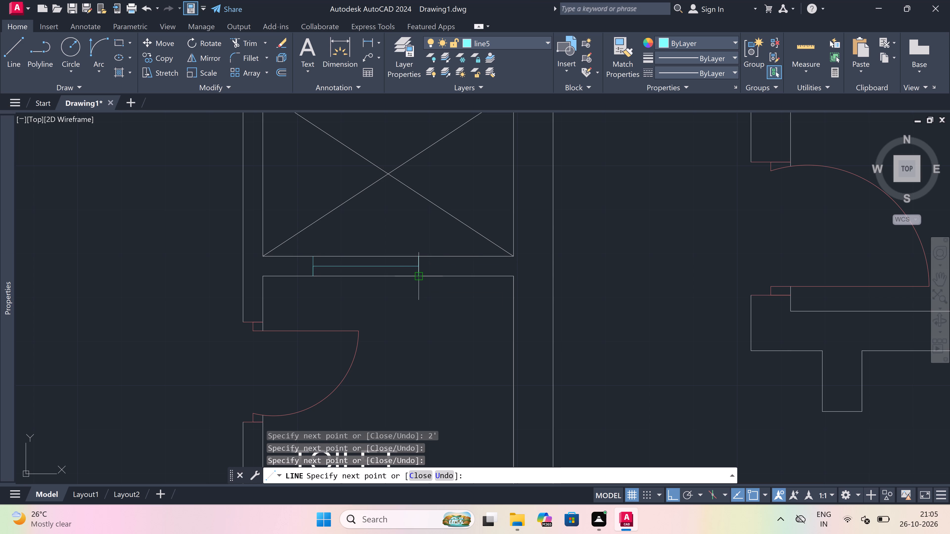
{"action": "key", "text": "Escape"}
Trim both wall lines between the shaft-side toilet window's two end lines.
{"action": "type", "text": "tr"}
{"action": "key", "text": "space"}
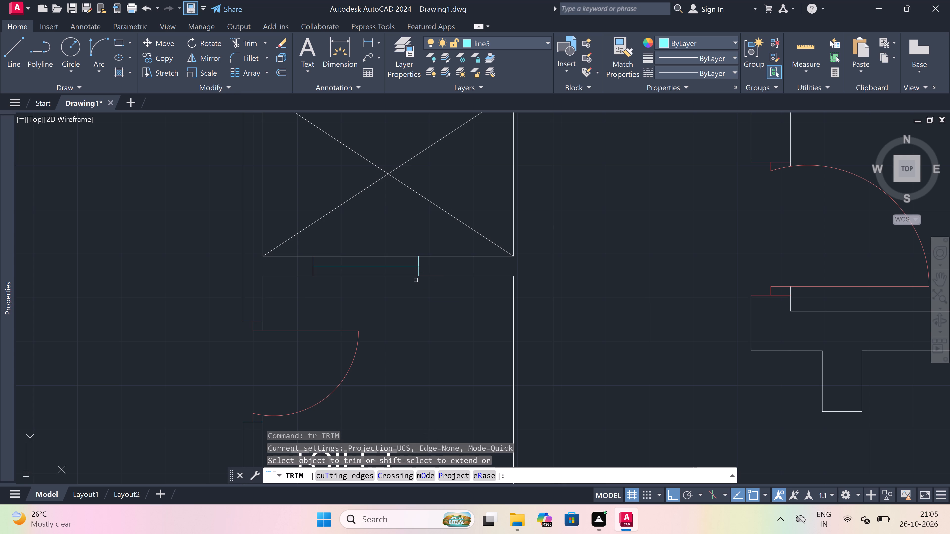
{"action": "left_click", "coordinate": [387, 277]}
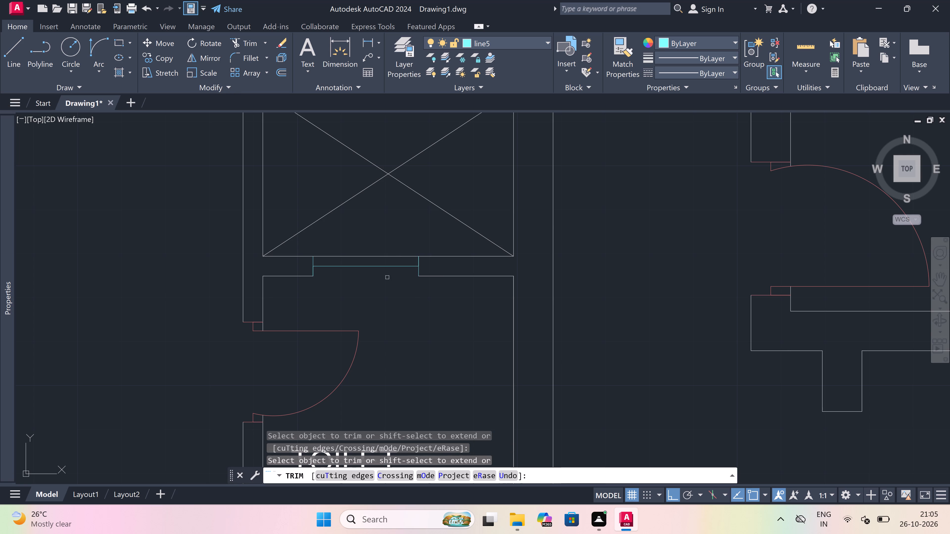
{"action": "left_click", "coordinate": [357, 256]}
{"action": "key", "text": "Escape"}
Draw the shaft-side toilet window's upper and lower face lines between its two end lines.
{"action": "type", "text": "l"}
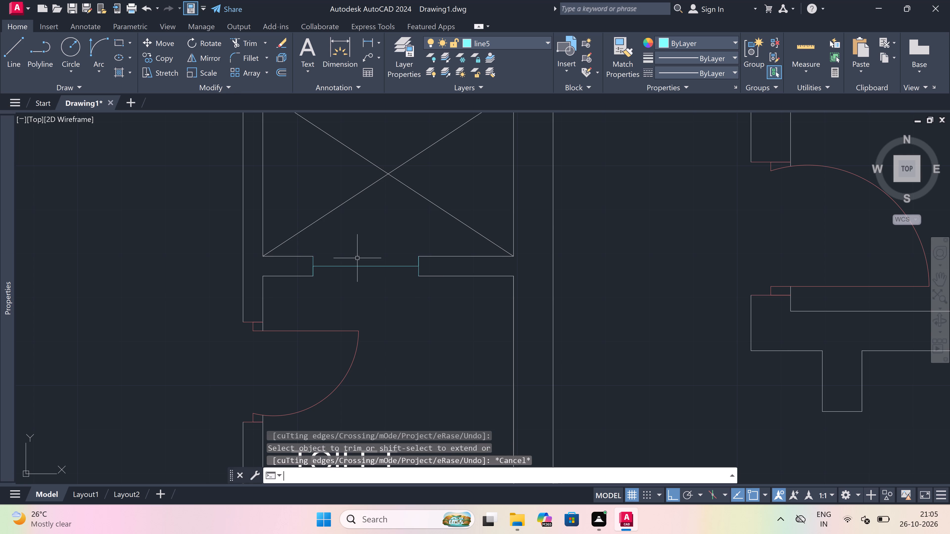
{"action": "key", "text": "space"}
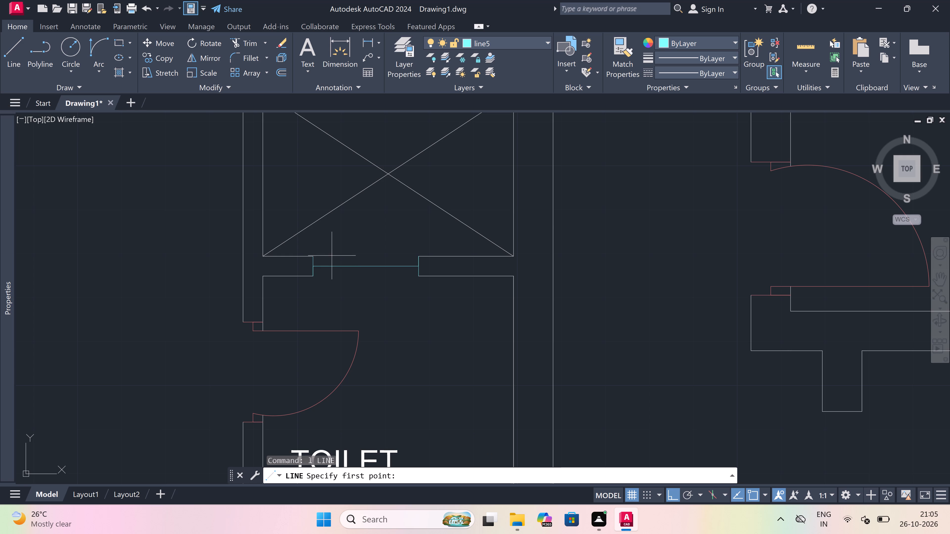
{"action": "left_click_drag", "start_coordinate": [312, 260], "coordinate": [324, 259]}
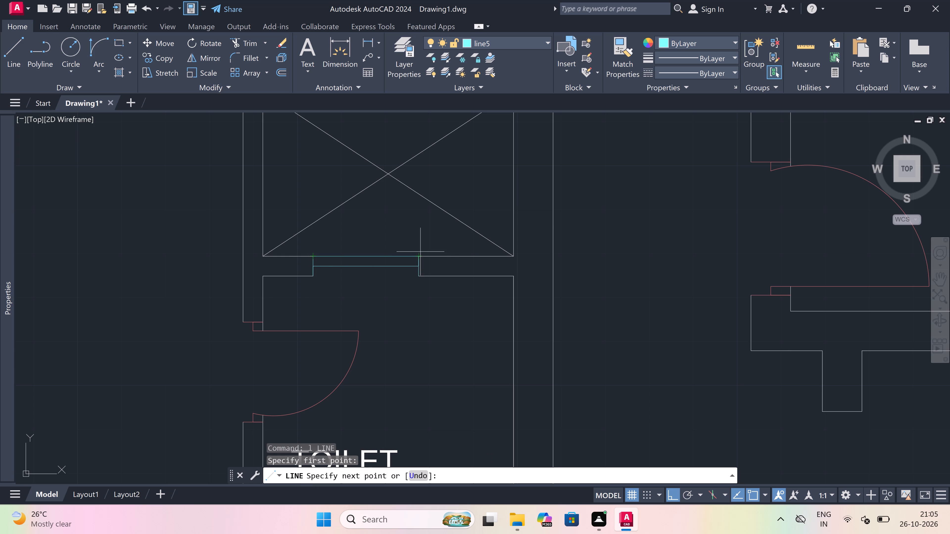
{"action": "left_click", "coordinate": [421, 254]}
{"action": "key", "text": "Escape"}
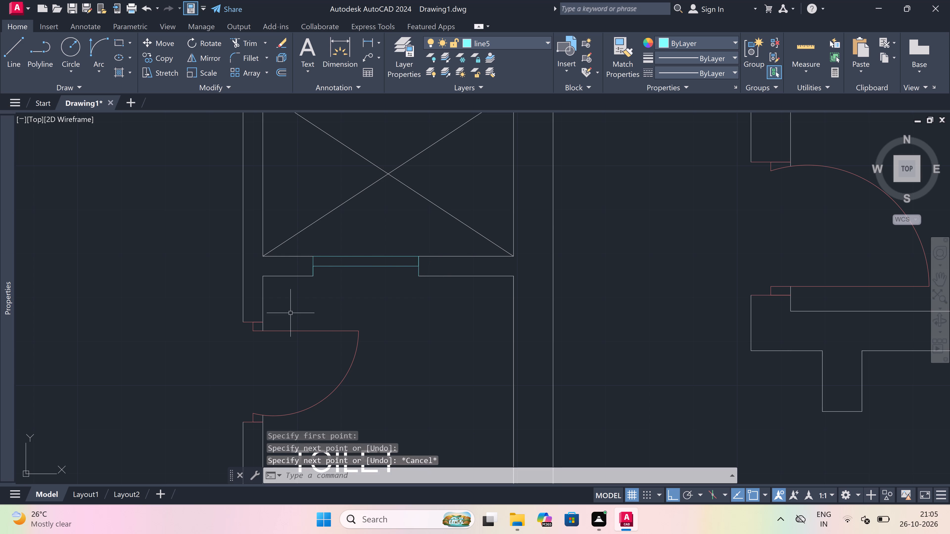
{"action": "key", "text": "space"}
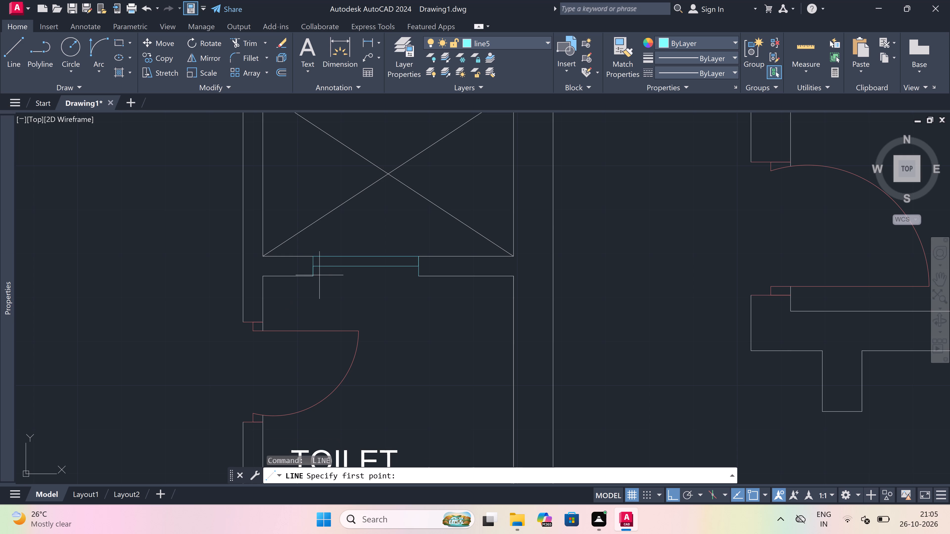
{"action": "left_click_drag", "start_coordinate": [315, 276], "coordinate": [320, 276]}
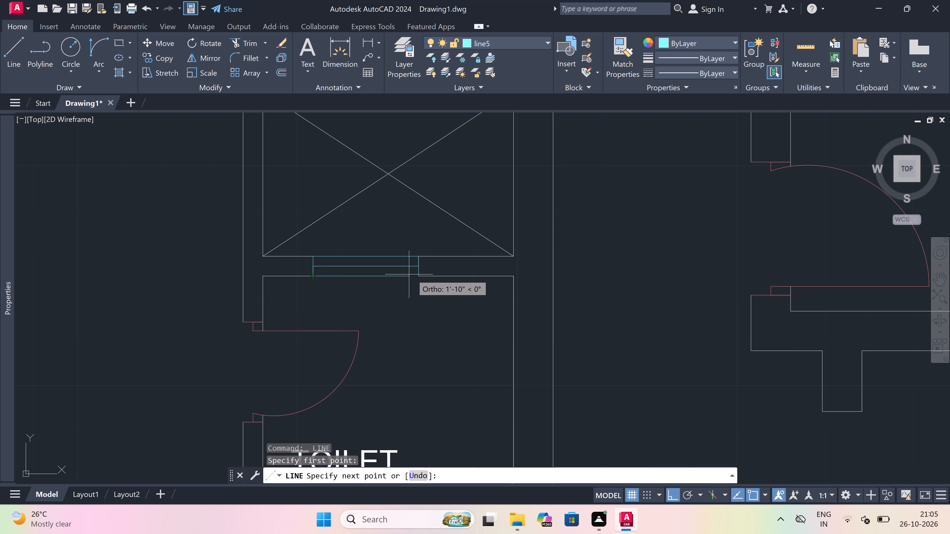
{"action": "left_click", "coordinate": [424, 274]}
{"action": "key", "text": "Escape"}
Draw a window in the 4'0"x7'3" toilet's outer wall: a lower end line, a 2' centre line up the wall and an upper end line.
{"action": "scroll", "coordinate": [395, 249], "scroll_direction": "down", "scroll_amount": 3}
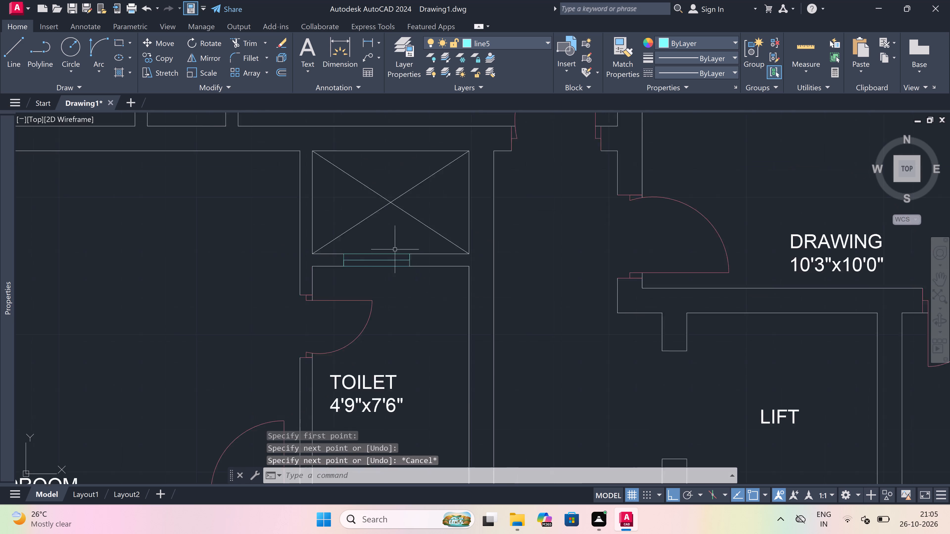
{"action": "scroll", "coordinate": [395, 249], "scroll_direction": "down", "scroll_amount": 2}
{"action": "scroll", "coordinate": [402, 273], "scroll_direction": "up", "scroll_amount": 3}
{"action": "scroll", "coordinate": [402, 273], "scroll_direction": "down", "scroll_amount": 3}
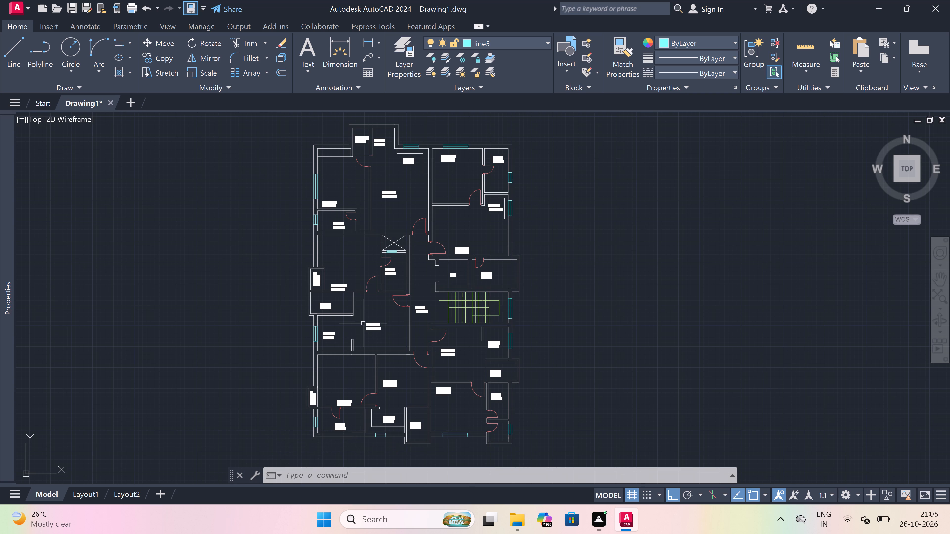
{"action": "scroll", "coordinate": [353, 293], "scroll_direction": "down", "scroll_amount": 2}
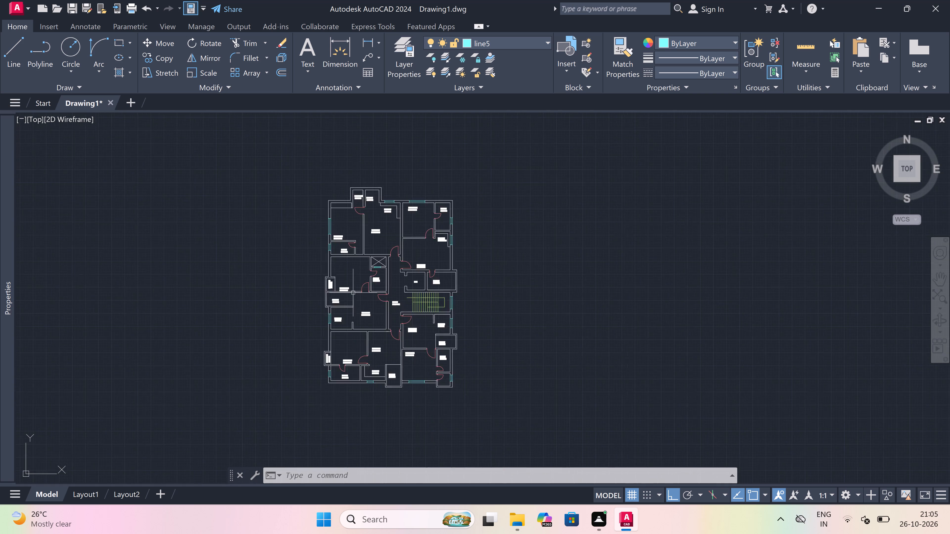
{"action": "scroll", "coordinate": [361, 308], "scroll_direction": "up", "scroll_amount": 4}
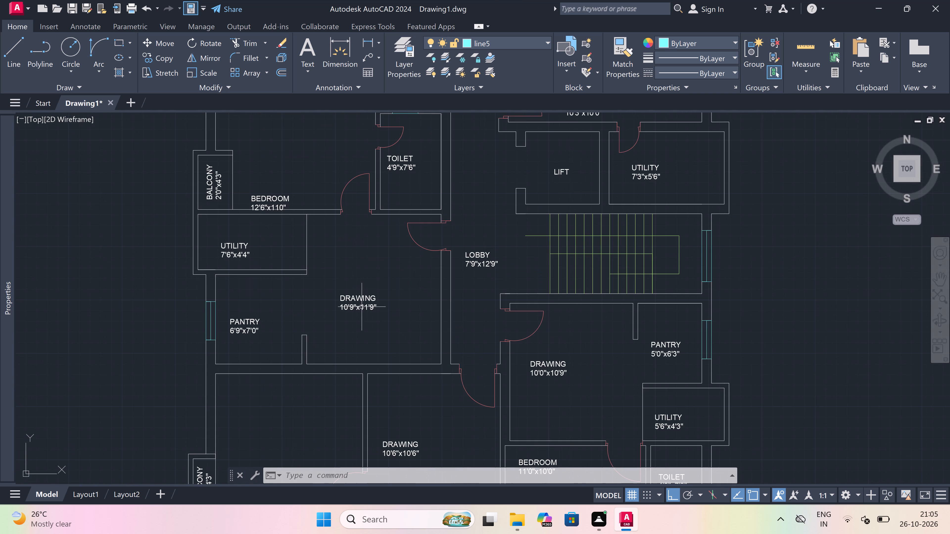
{"action": "key", "text": "space"}
{"action": "scroll", "coordinate": [361, 307], "scroll_direction": "down", "scroll_amount": 2}
{"action": "scroll", "coordinate": [361, 307], "scroll_direction": "up", "scroll_amount": 1}
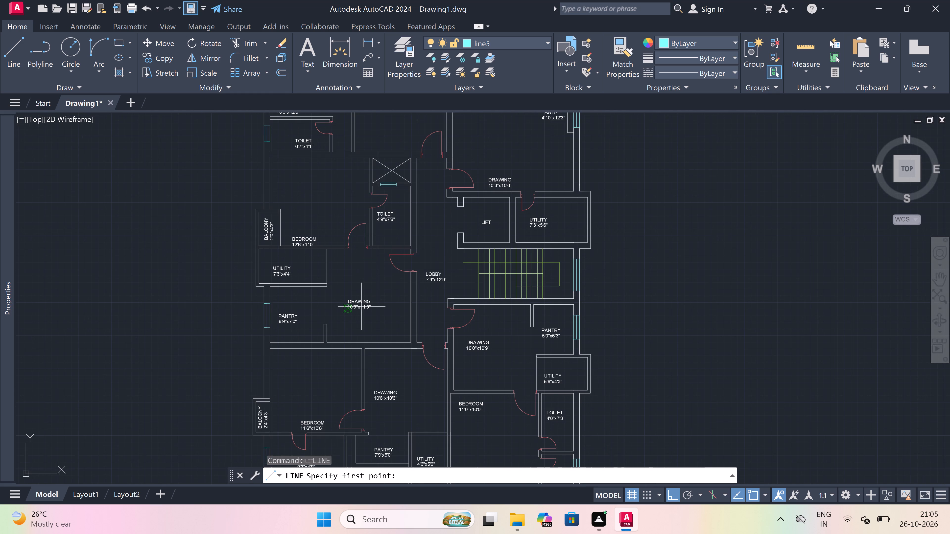
{"action": "scroll", "coordinate": [361, 307], "scroll_direction": "down", "scroll_amount": 1}
{"action": "scroll", "coordinate": [385, 398], "scroll_direction": "up", "scroll_amount": 1}
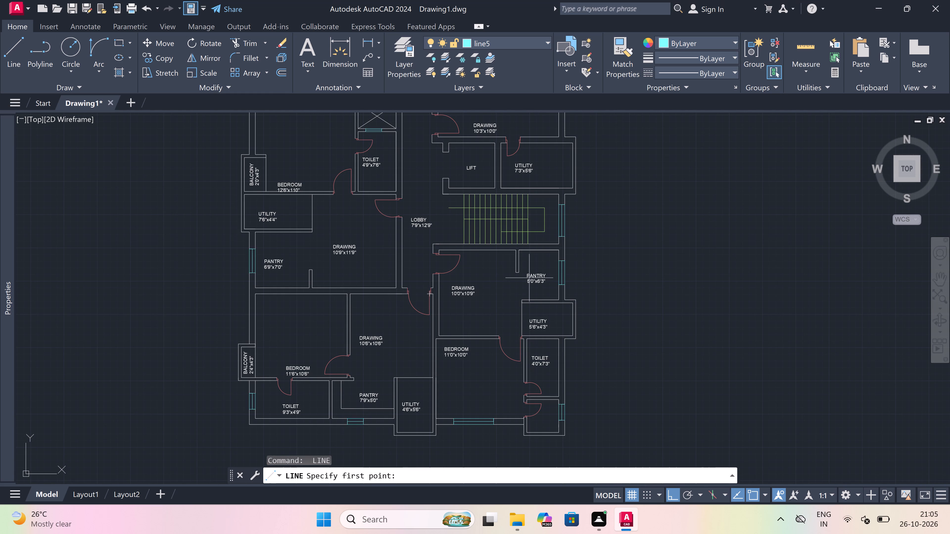
{"action": "scroll", "coordinate": [557, 383], "scroll_direction": "up", "scroll_amount": 2}
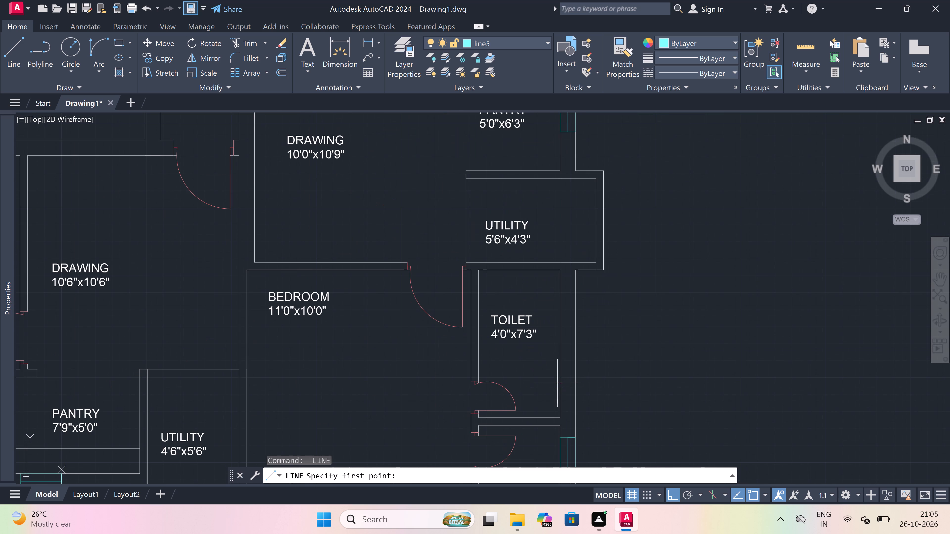
{"action": "scroll", "coordinate": [560, 364], "scroll_direction": "down", "scroll_amount": 1}
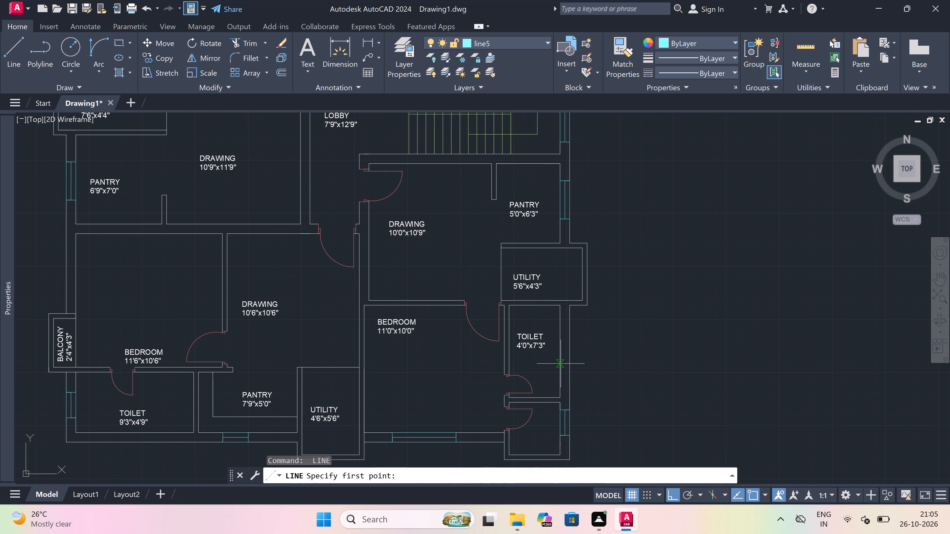
{"action": "left_click", "coordinate": [561, 365]}
{"action": "scroll", "coordinate": [562, 365], "scroll_direction": "up", "scroll_amount": 3}
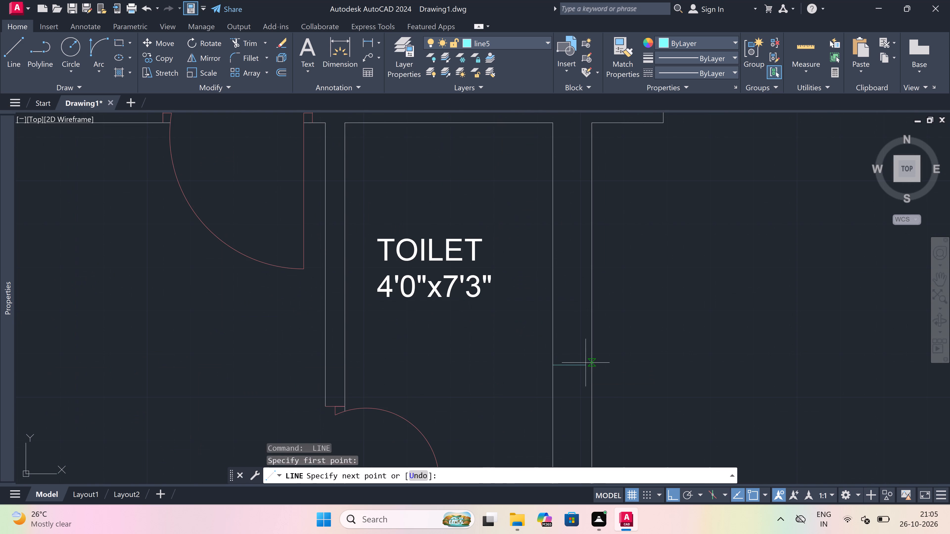
{"action": "left_click_drag", "start_coordinate": [592, 363], "coordinate": [588, 363]}
{"action": "left_click", "coordinate": [568, 363]}
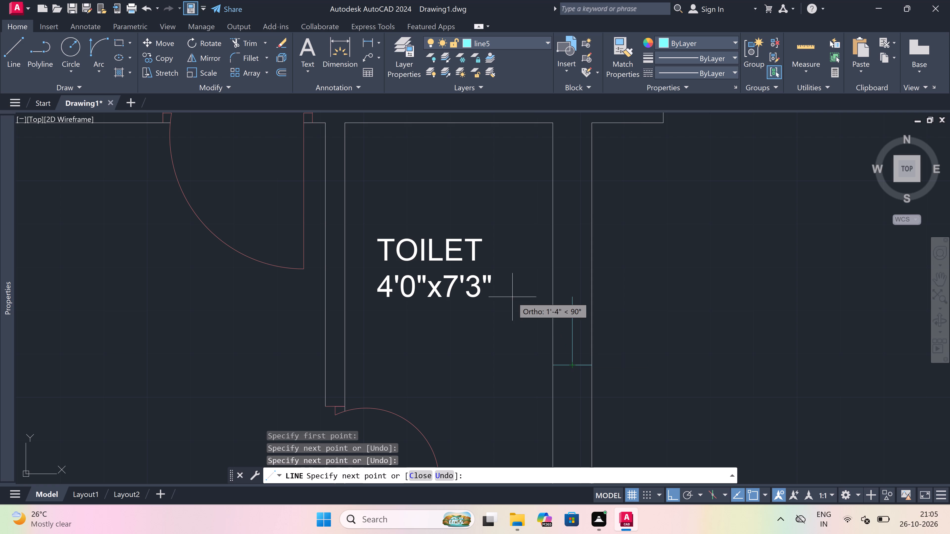
{"action": "type", "text": "2'"}
{"action": "key", "text": "space"}
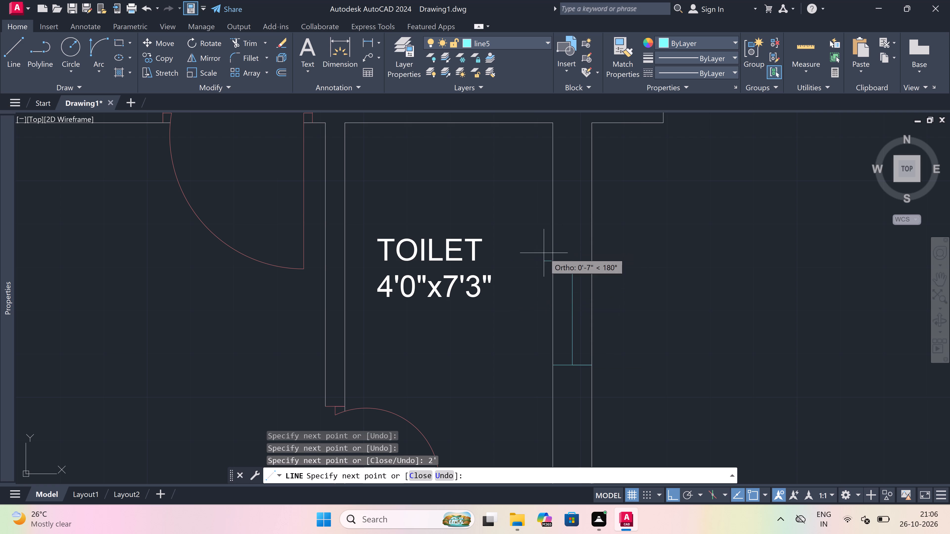
{"action": "left_click", "coordinate": [557, 261]}
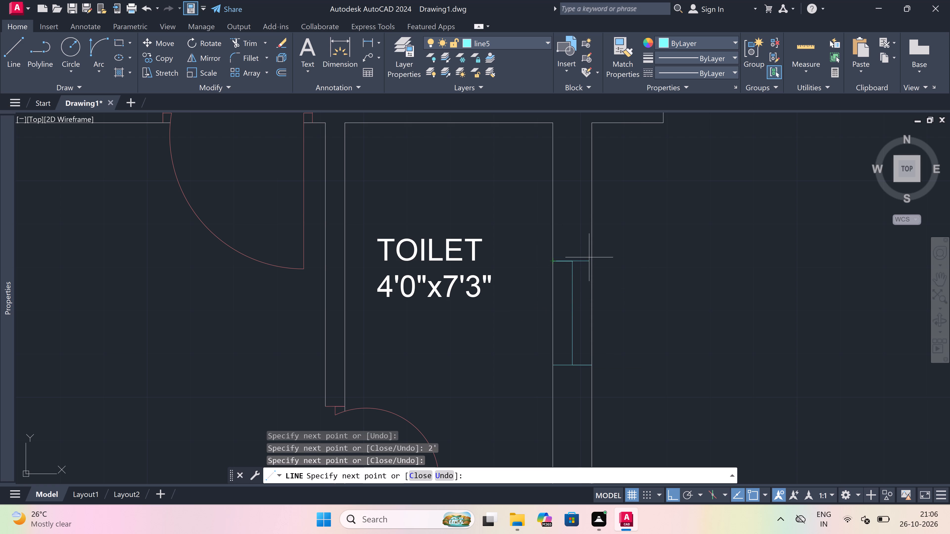
{"action": "left_click", "coordinate": [595, 262]}
{"action": "key", "text": "Escape"}
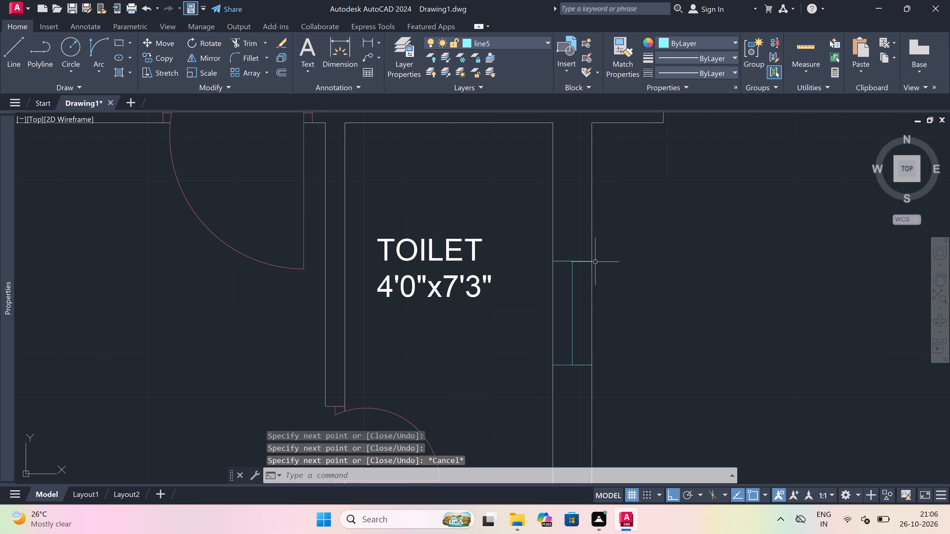
Trim both wall lines between the two end lines of the 4'0"x7'3" toilet's outer-wall window.
{"action": "type", "text": "tr"}
{"action": "key", "text": "space"}
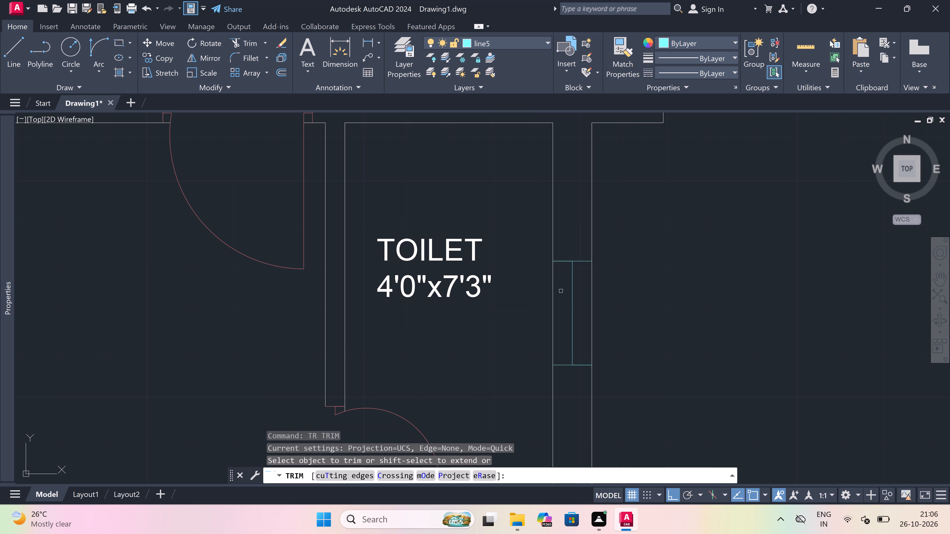
{"action": "left_click", "coordinate": [553, 304]}
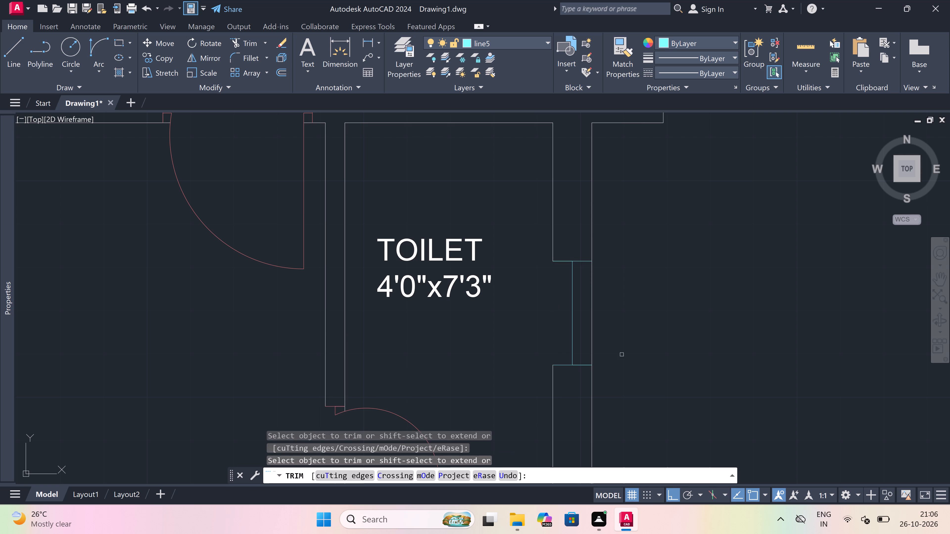
{"action": "left_click", "coordinate": [591, 347]}
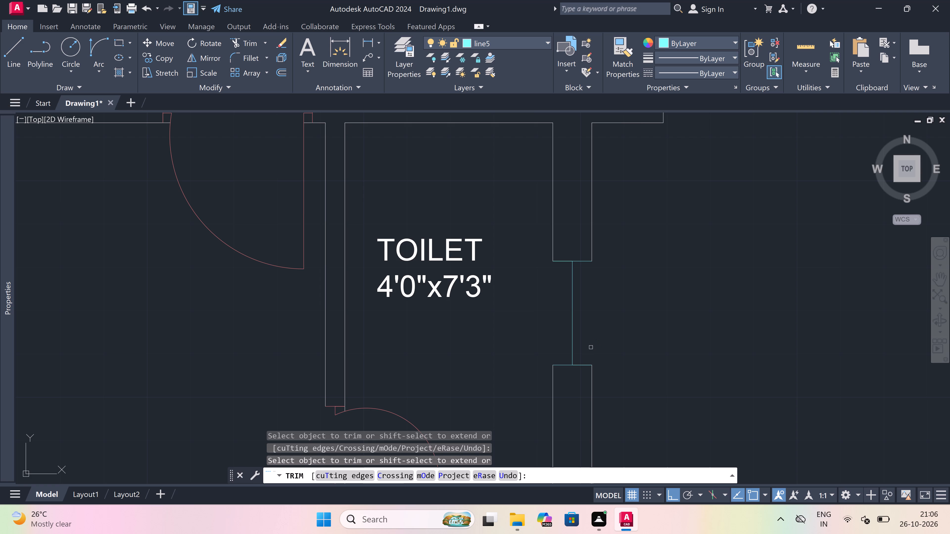
{"action": "key", "text": "Escape"}
Draw the inner and outer face lines of the 4'0"x7'3" toilet's window between its two end lines.
{"action": "type", "text": "l"}
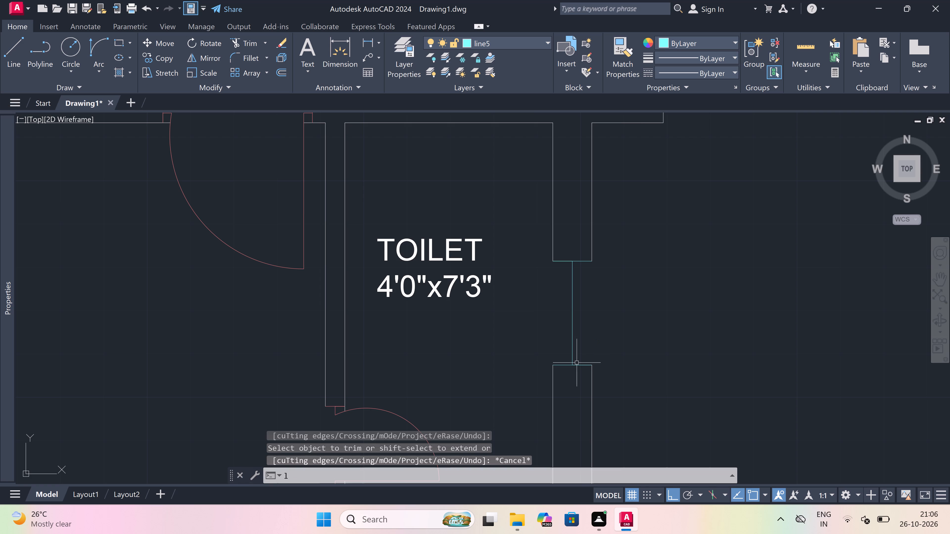
{"action": "key", "text": "space"}
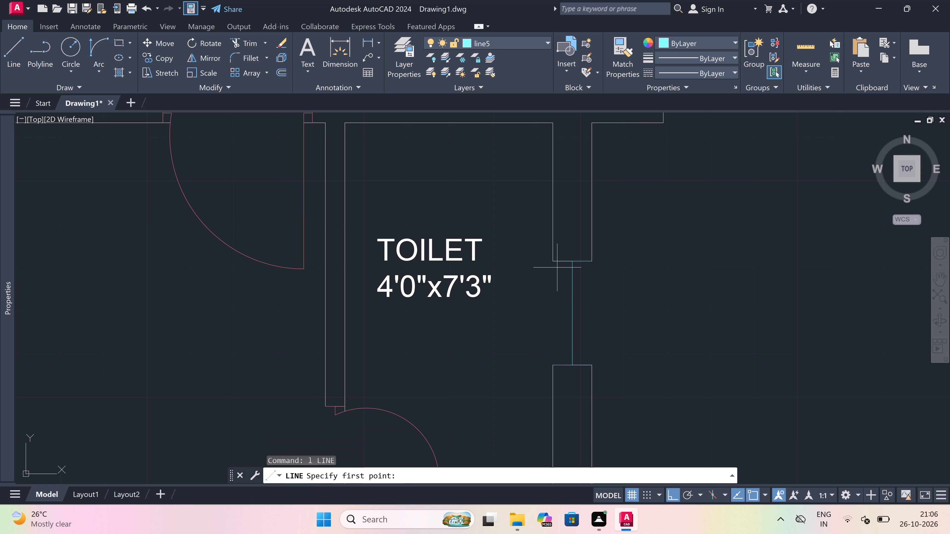
{"action": "left_click", "coordinate": [551, 261]}
{"action": "left_click_drag", "start_coordinate": [551, 366], "coordinate": [551, 363]}
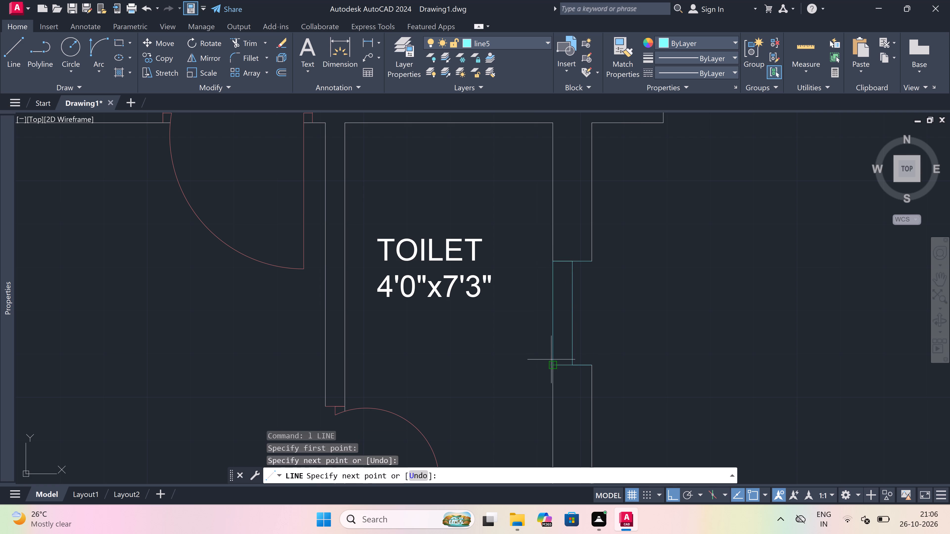
{"action": "key", "text": "Escape"}
{"action": "key", "text": "space"}
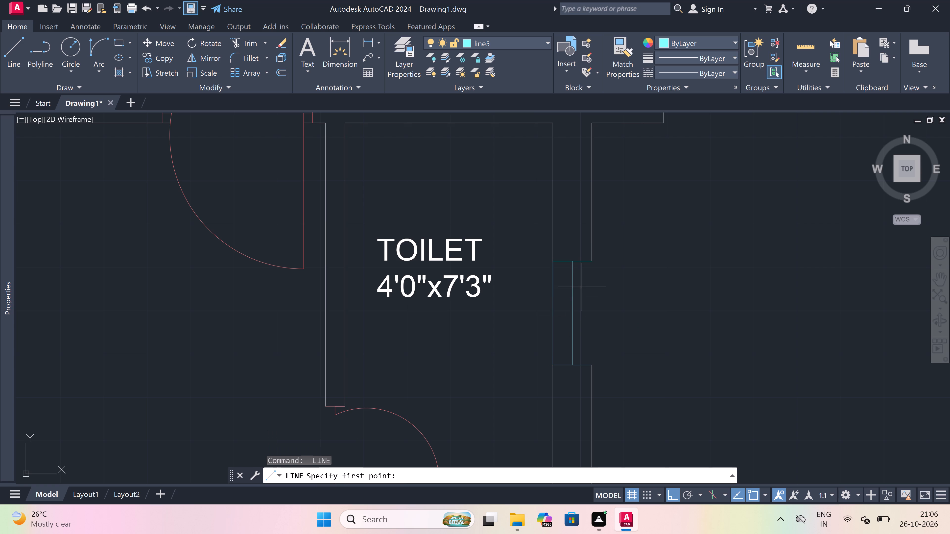
{"action": "left_click", "coordinate": [596, 261]}
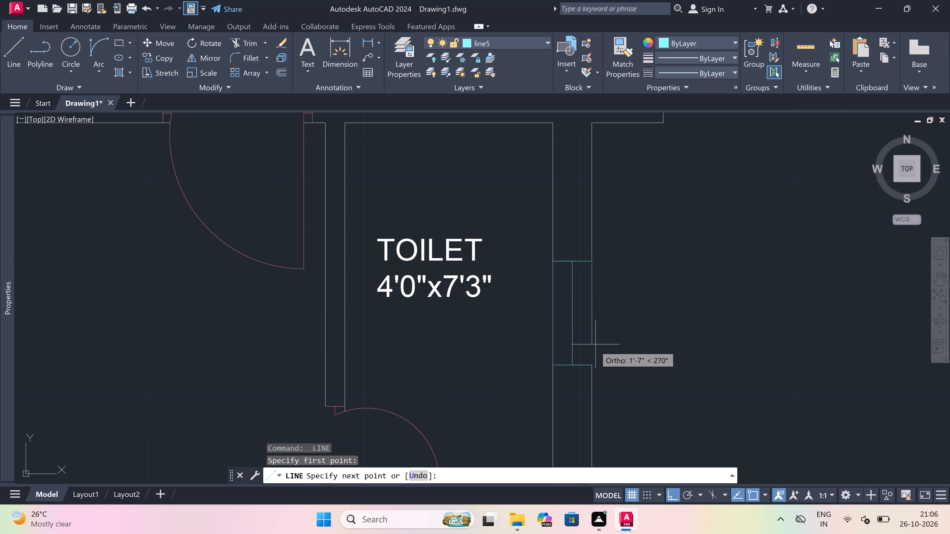
{"action": "left_click", "coordinate": [591, 364]}
{"action": "key", "text": "Escape"}
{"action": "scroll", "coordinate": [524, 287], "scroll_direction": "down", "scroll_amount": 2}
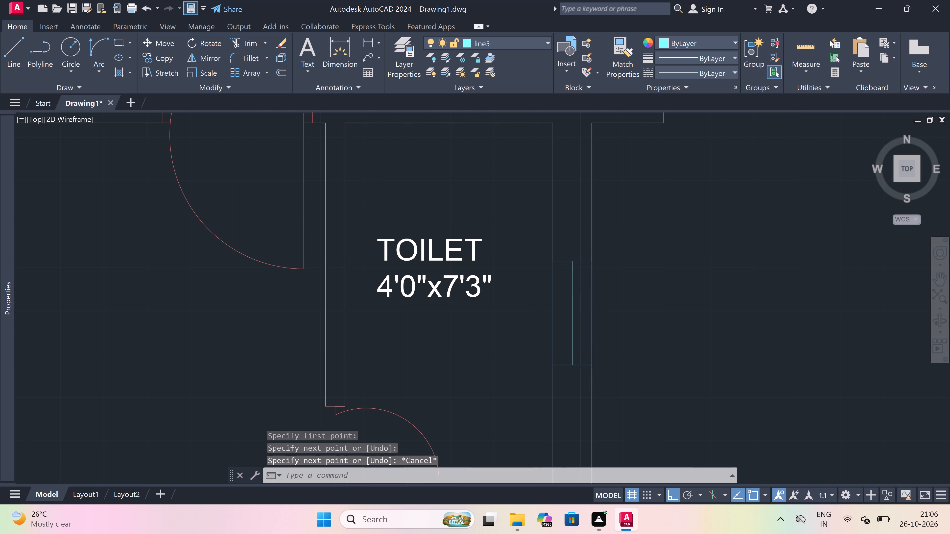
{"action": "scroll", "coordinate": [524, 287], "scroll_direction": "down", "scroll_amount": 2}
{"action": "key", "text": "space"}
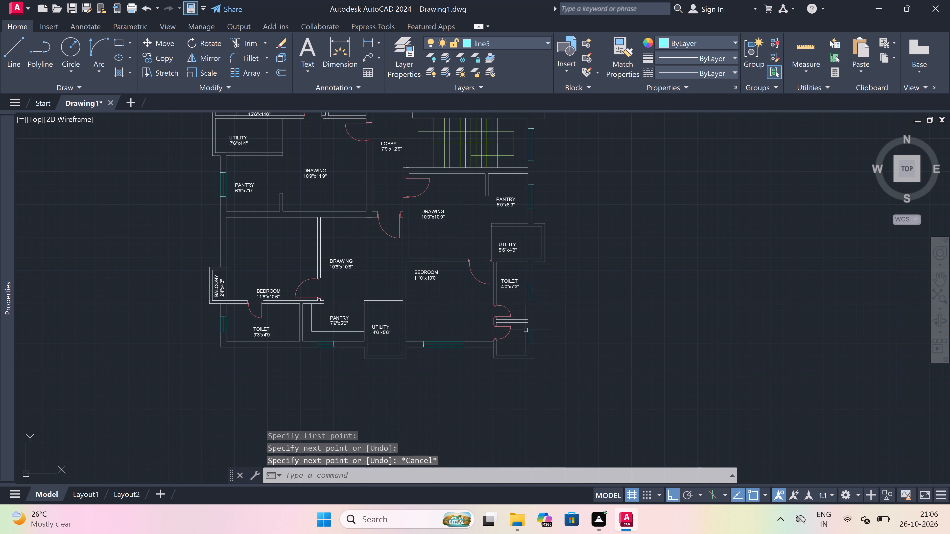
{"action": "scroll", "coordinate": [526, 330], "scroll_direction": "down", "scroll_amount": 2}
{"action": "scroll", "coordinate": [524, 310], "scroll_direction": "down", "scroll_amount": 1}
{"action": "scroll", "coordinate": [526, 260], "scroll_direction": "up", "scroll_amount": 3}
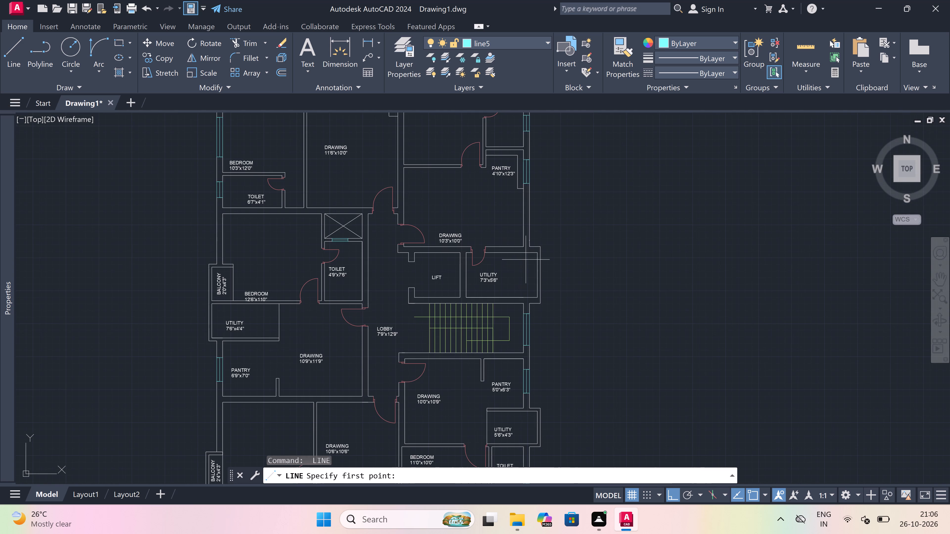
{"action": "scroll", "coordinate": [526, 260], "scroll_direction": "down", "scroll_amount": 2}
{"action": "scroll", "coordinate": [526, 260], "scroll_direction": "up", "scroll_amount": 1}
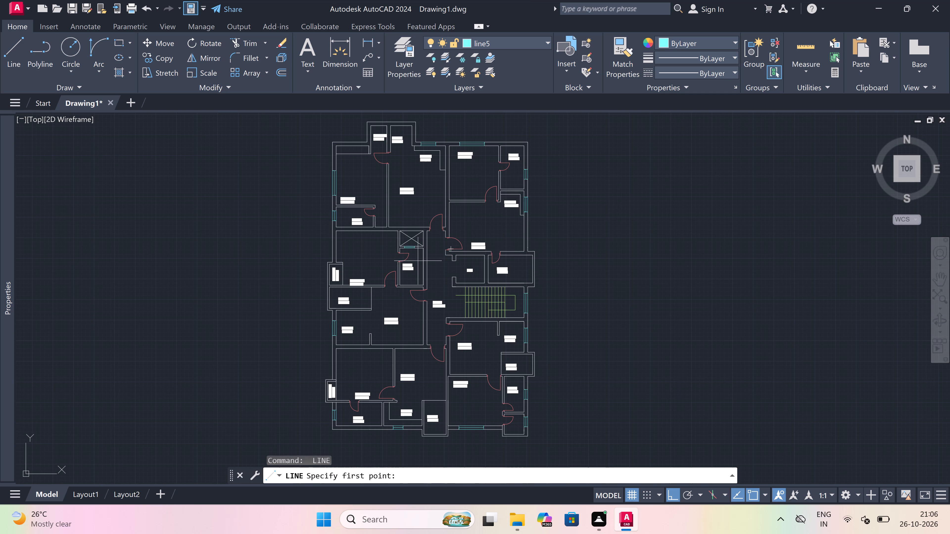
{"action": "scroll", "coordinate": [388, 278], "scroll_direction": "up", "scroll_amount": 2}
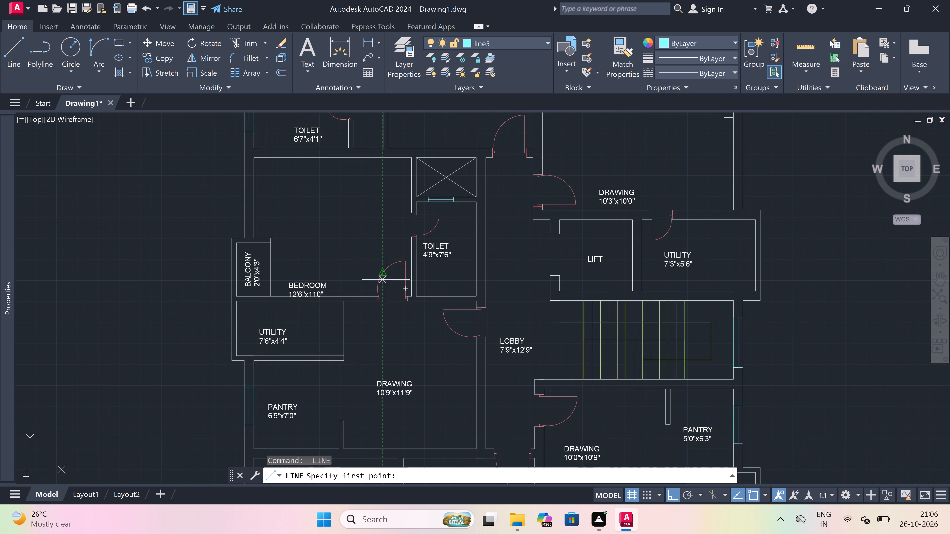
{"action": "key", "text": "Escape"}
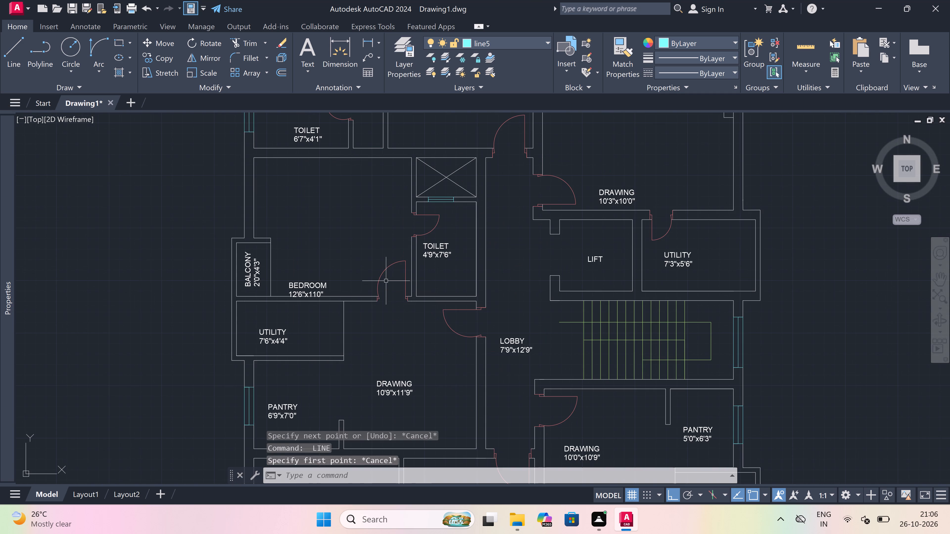
Move the BEDROOM 12'6"x110" label straight up slightly, clear of the bedroom's lower wall.
{"action": "scroll", "coordinate": [386, 280], "scroll_direction": "down", "scroll_amount": 1}
{"action": "scroll", "coordinate": [301, 253], "scroll_direction": "up", "scroll_amount": 1}
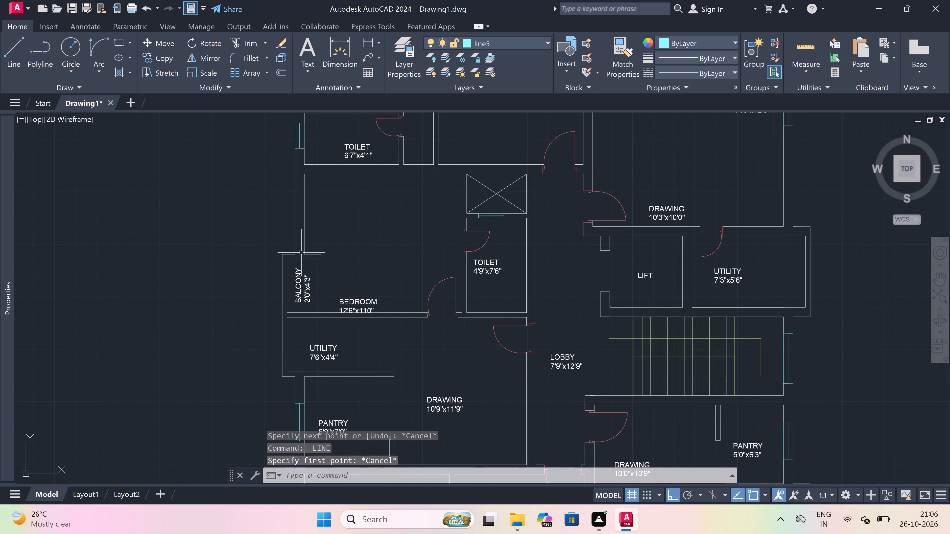
{"action": "left_click", "coordinate": [348, 301]}
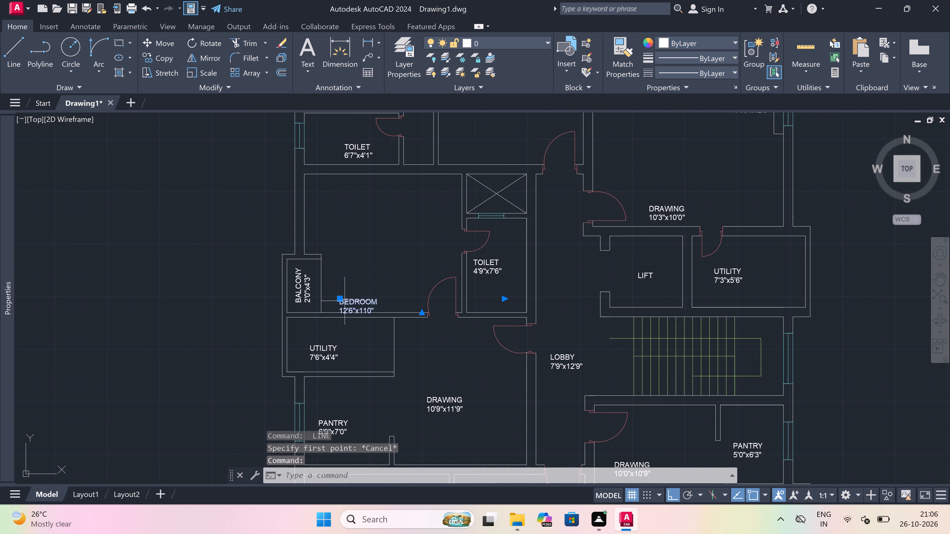
{"action": "left_click", "coordinate": [341, 298]}
{"action": "scroll", "coordinate": [339, 288], "scroll_direction": "up", "scroll_amount": 3}
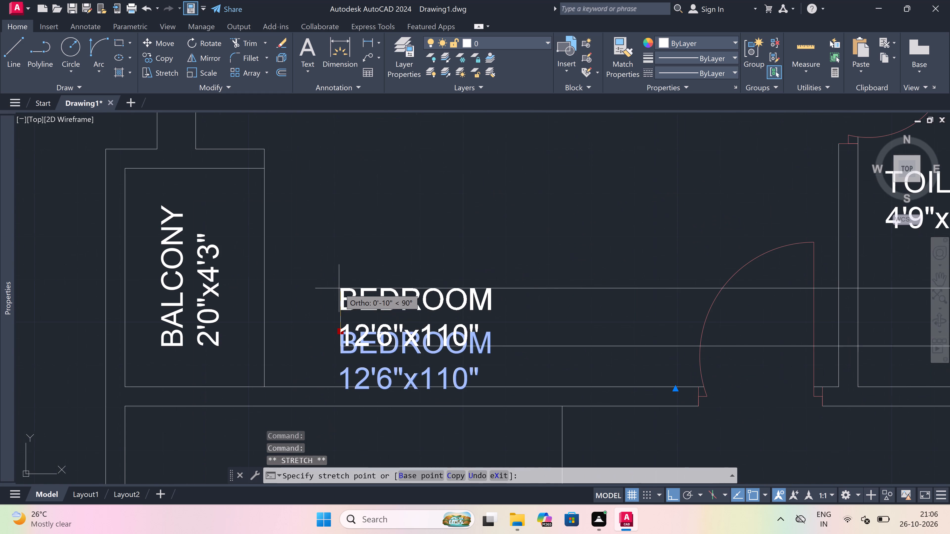
{"action": "left_click", "coordinate": [339, 310]}
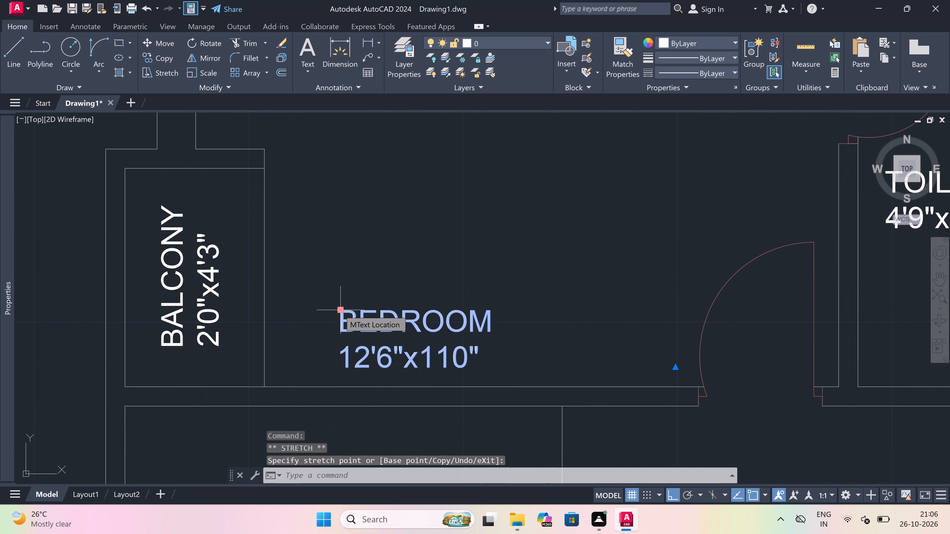
{"action": "key", "text": "Escape"}
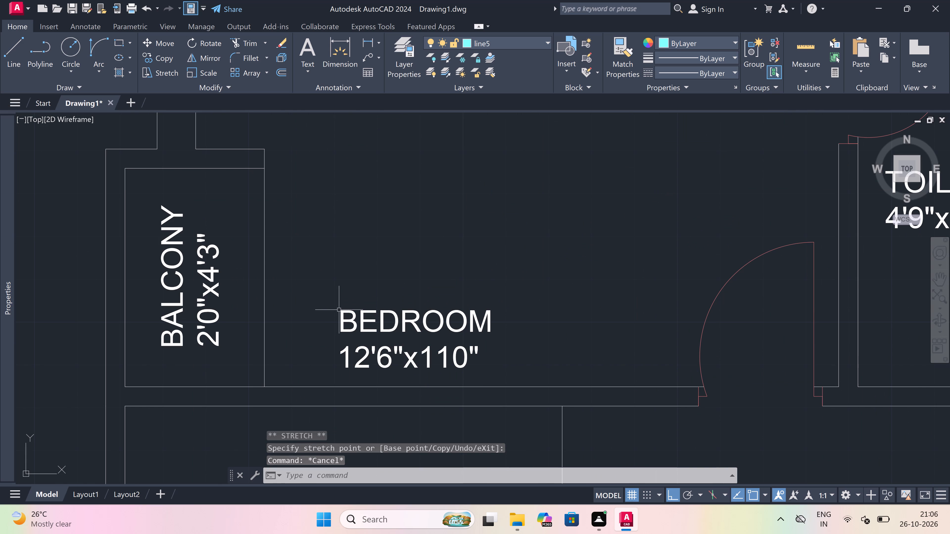
Open the recent drawing "first floor plan -3 26-10-26" as a source for furniture.
{"action": "scroll", "coordinate": [340, 311], "scroll_direction": "down", "scroll_amount": 6}
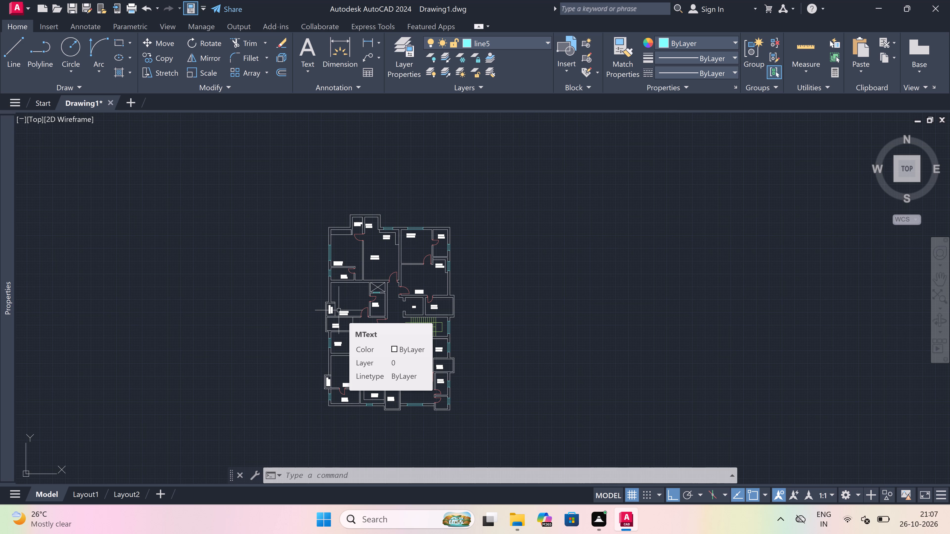
{"action": "scroll", "coordinate": [347, 244], "scroll_direction": "up", "scroll_amount": 3}
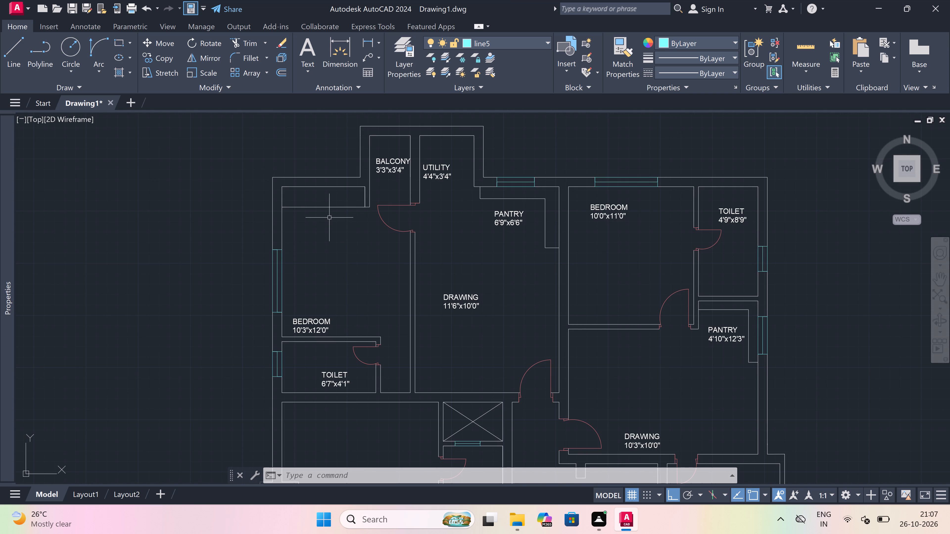
{"action": "left_click", "coordinate": [15, 4]}
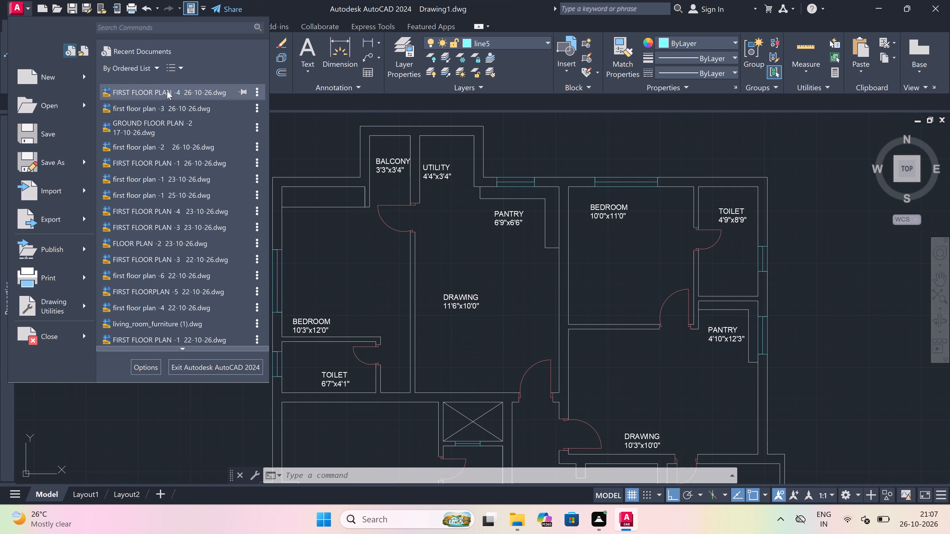
{"action": "double_click", "coordinate": [167, 106]}
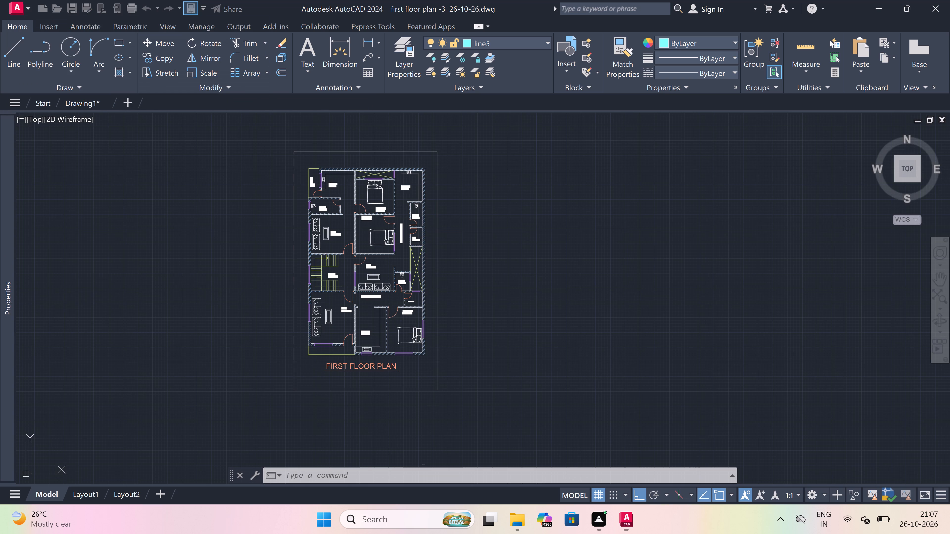
Copy the complete double bed from the 10'9"x9'2" bedroom to the clipboard.
{"action": "scroll", "coordinate": [370, 223], "scroll_direction": "up", "scroll_amount": 1}
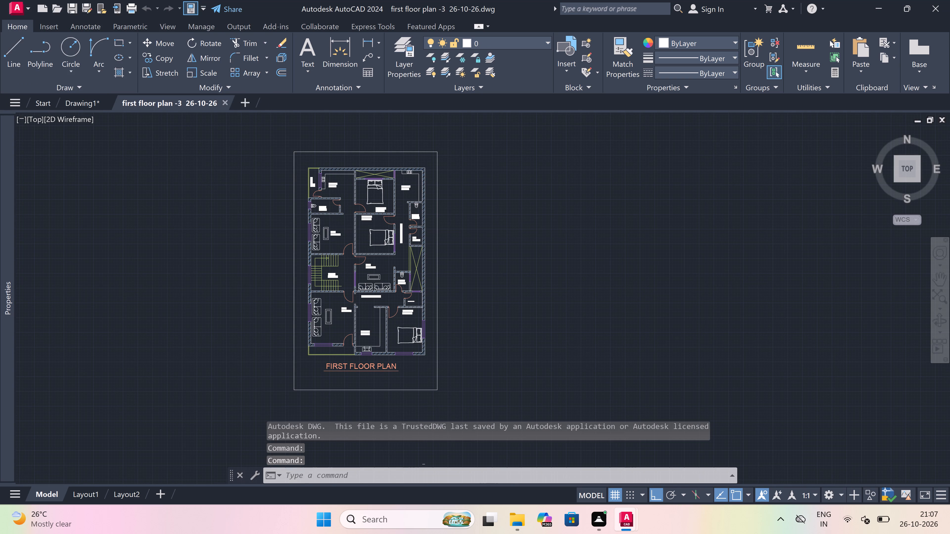
{"action": "scroll", "coordinate": [383, 127], "scroll_direction": "up", "scroll_amount": 1}
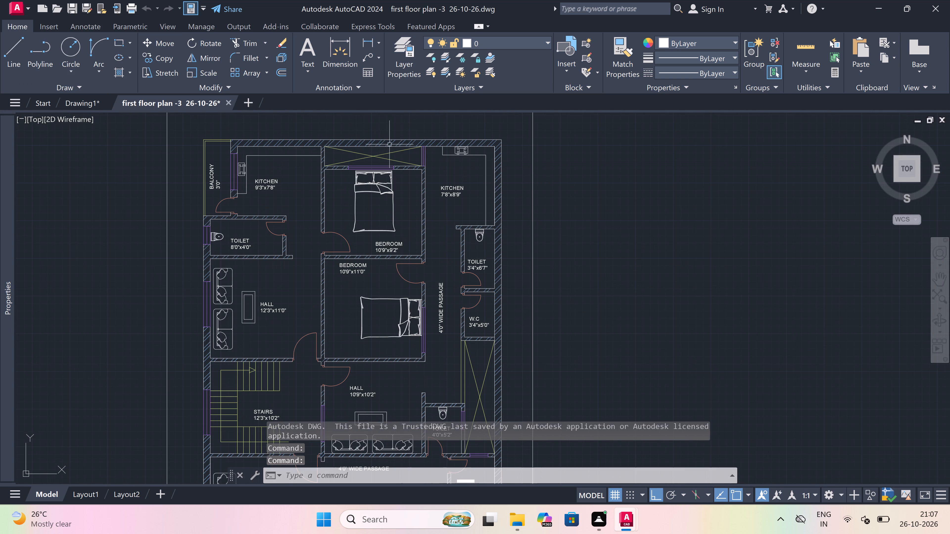
{"action": "scroll", "coordinate": [392, 152], "scroll_direction": "up", "scroll_amount": 1}
{"action": "scroll", "coordinate": [401, 185], "scroll_direction": "up", "scroll_amount": 2}
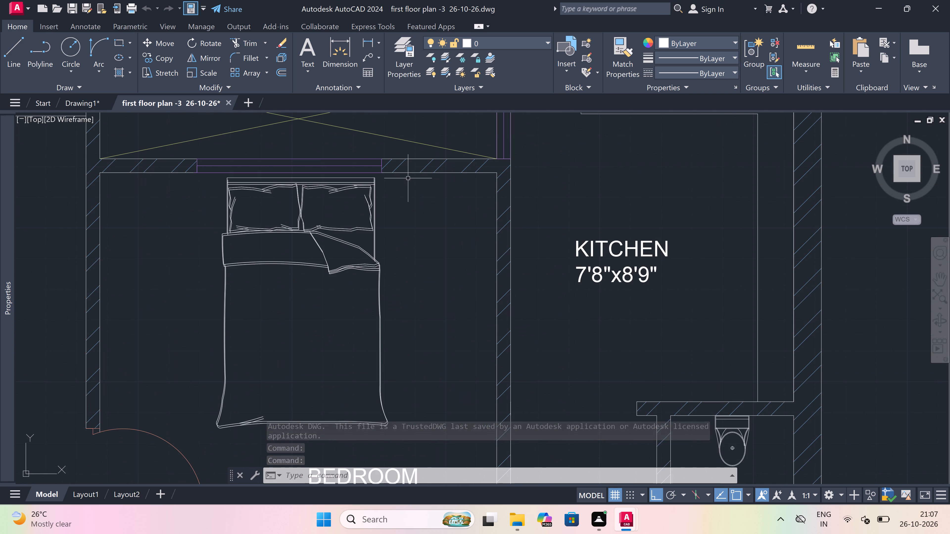
{"action": "left_click", "coordinate": [408, 178]}
{"action": "scroll", "coordinate": [408, 178], "scroll_direction": "down", "scroll_amount": 2}
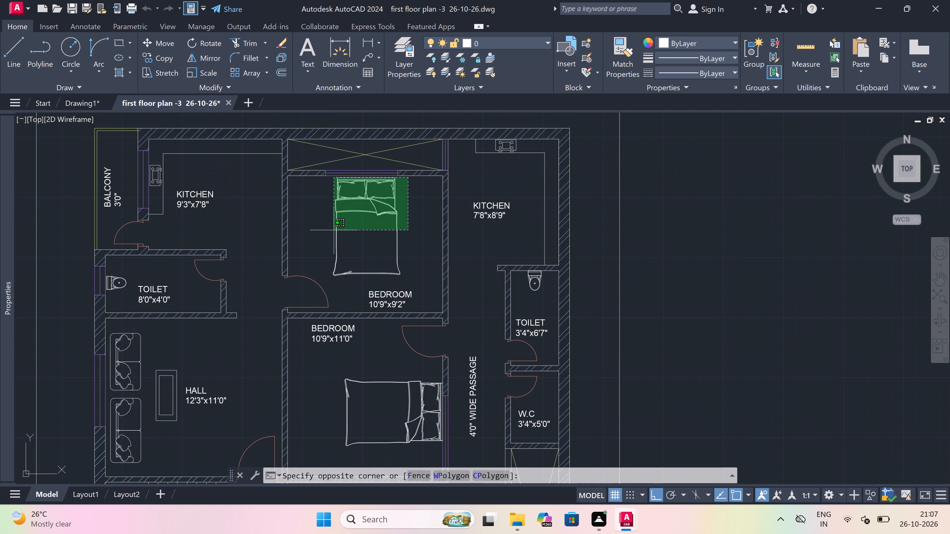
{"action": "left_click", "coordinate": [330, 278]}
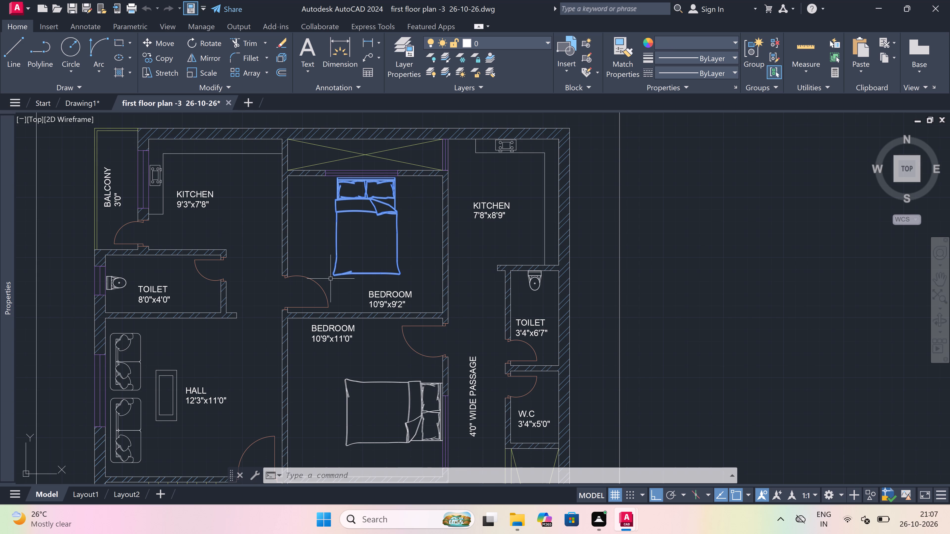
{"action": "key", "text": "ctrl+c"}
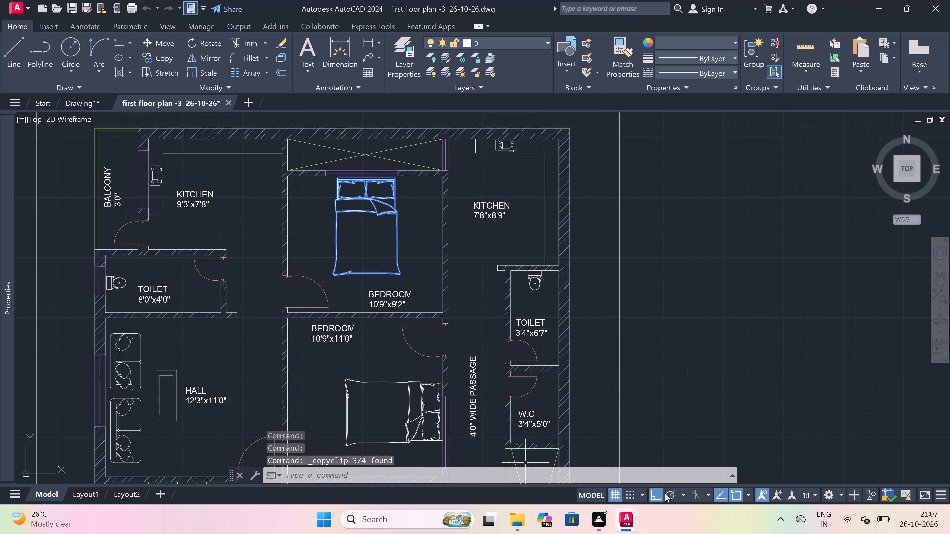
Switch back to Drawing1 and paste the bed into the 10'0"x11'0" bedroom, with its headboard near the upper window wall.
{"action": "left_click", "coordinate": [581, 461]}
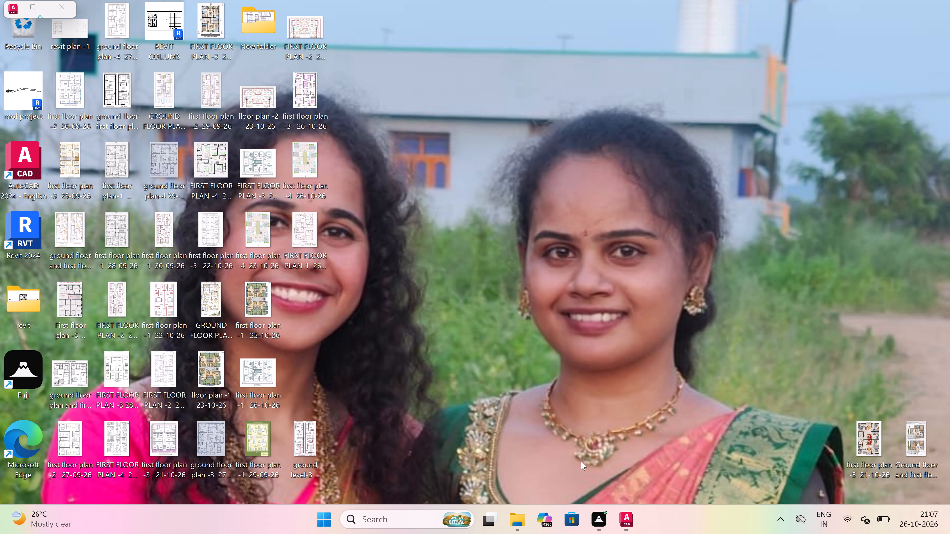
{"action": "key", "text": "ctrl+v"}
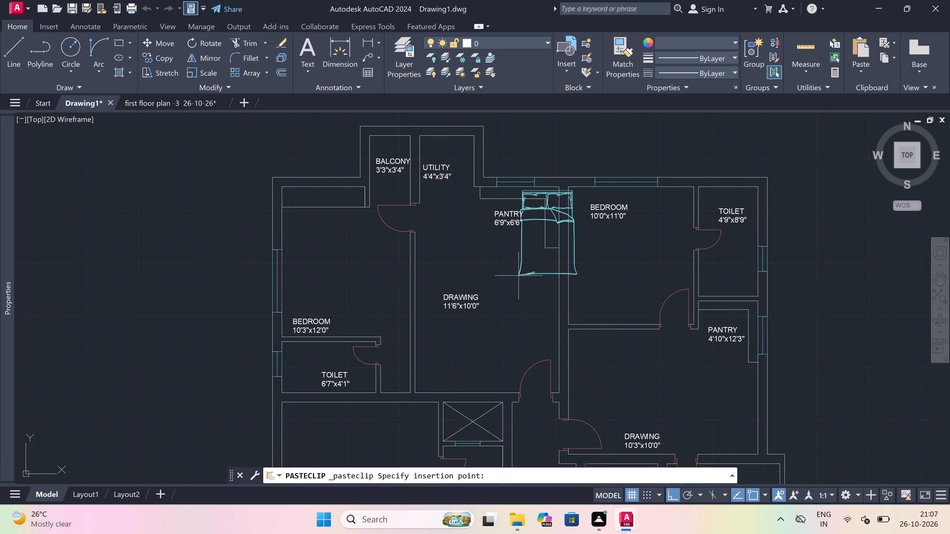
{"action": "scroll", "coordinate": [622, 271], "scroll_direction": "up", "scroll_amount": 2}
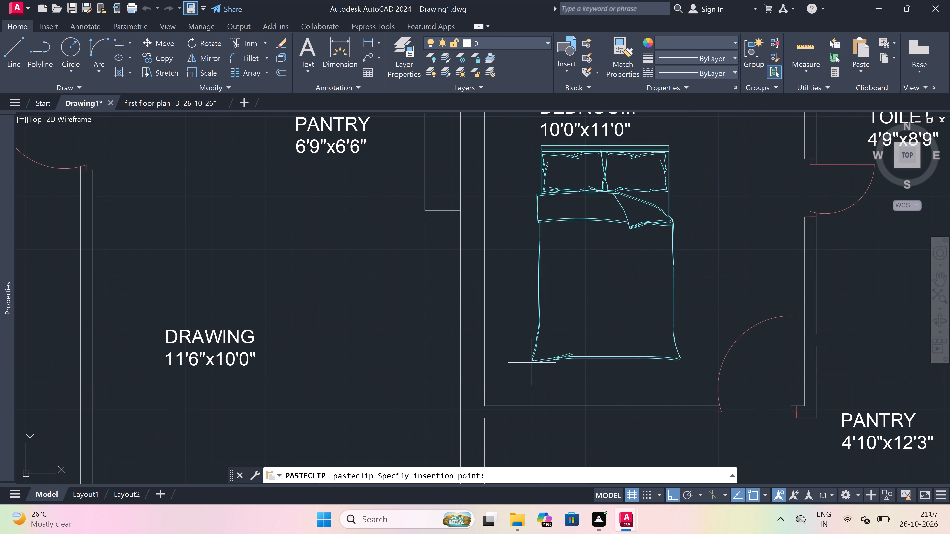
{"action": "scroll", "coordinate": [476, 423], "scroll_direction": "down", "scroll_amount": 2}
{"action": "scroll", "coordinate": [520, 356], "scroll_direction": "up", "scroll_amount": 2}
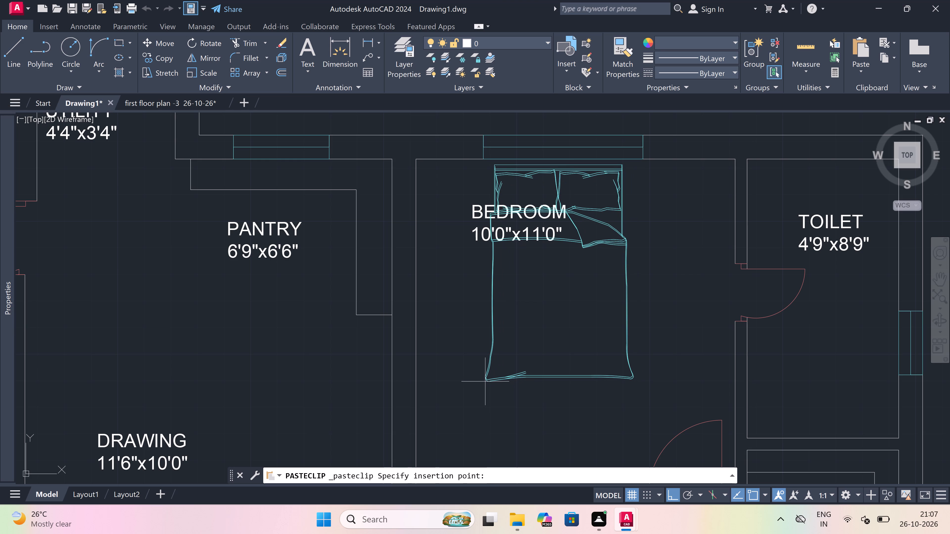
{"action": "left_click", "coordinate": [485, 381]}
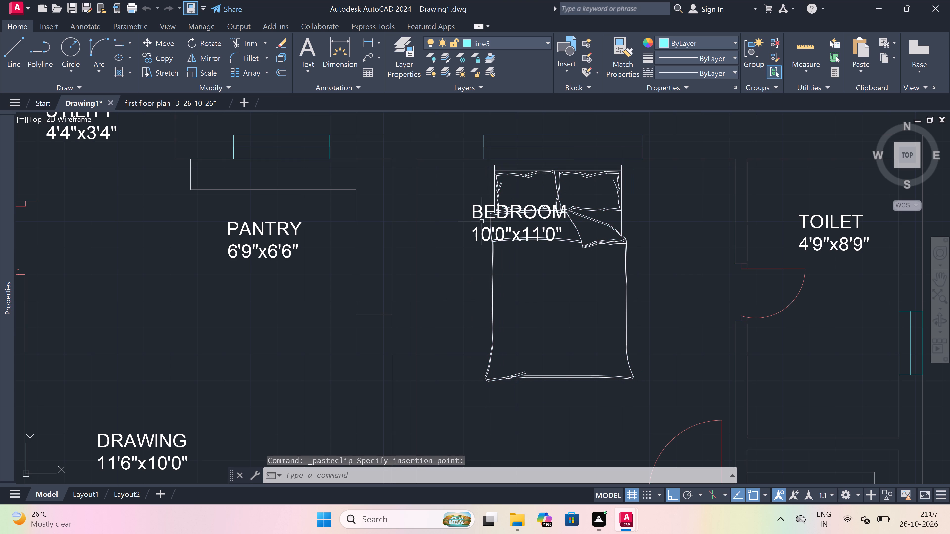
Move the BEDROOM 10'0"x11'0" label straight down about 7'-5", below the foot of the bed.
{"action": "left_click", "coordinate": [479, 220]}
{"action": "left_click", "coordinate": [473, 205]}
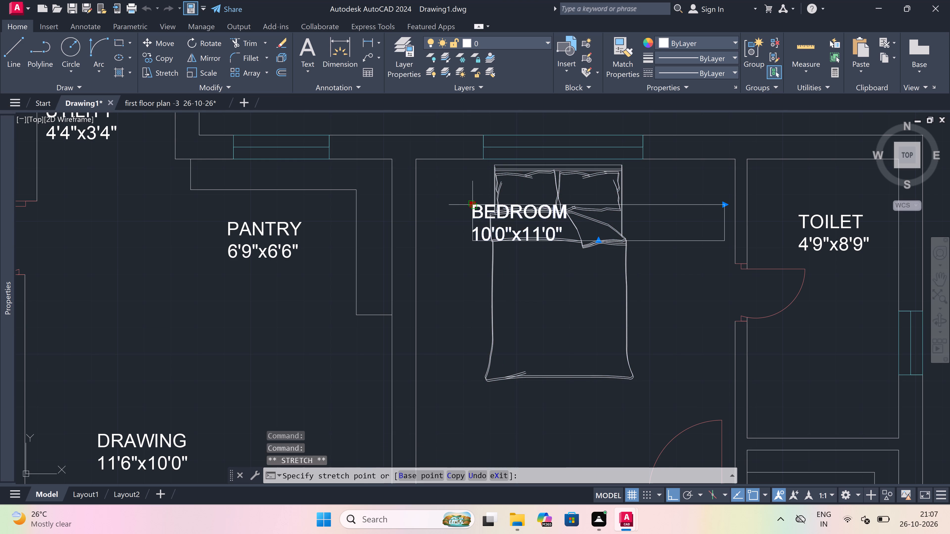
{"action": "scroll", "coordinate": [473, 205], "scroll_direction": "down", "scroll_amount": 2}
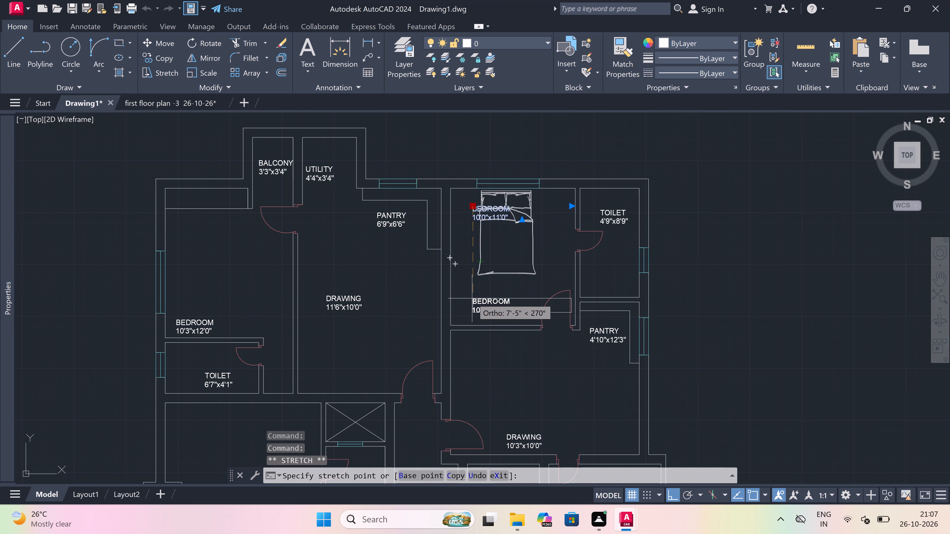
{"action": "left_click", "coordinate": [472, 298]}
{"action": "key", "text": "Escape"}
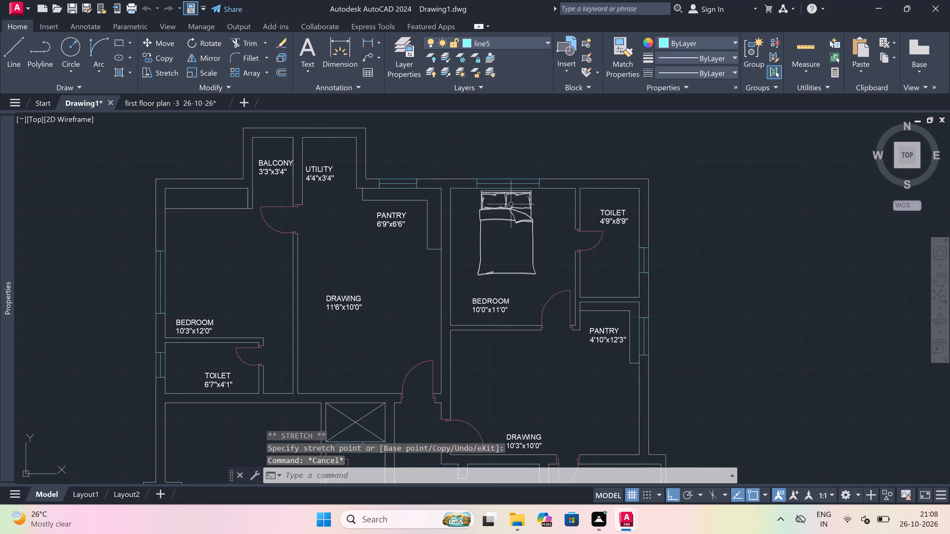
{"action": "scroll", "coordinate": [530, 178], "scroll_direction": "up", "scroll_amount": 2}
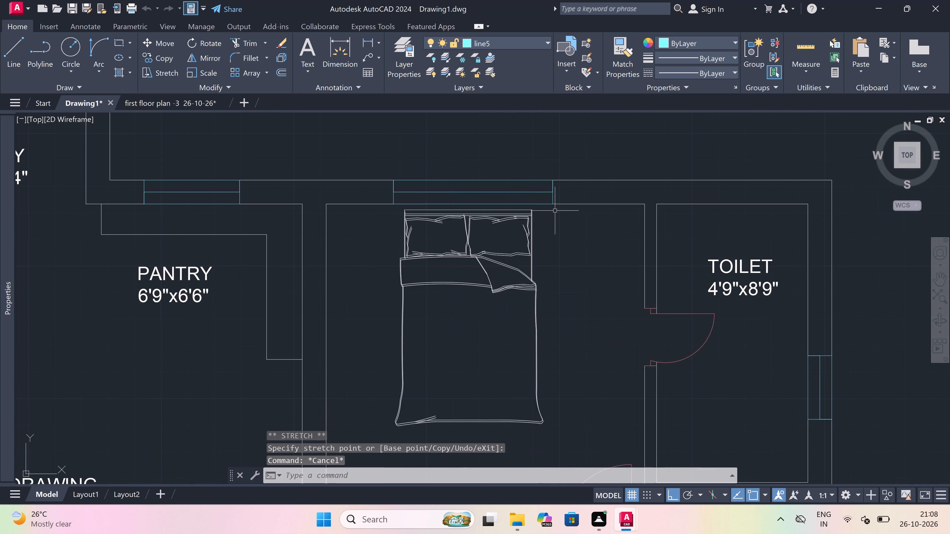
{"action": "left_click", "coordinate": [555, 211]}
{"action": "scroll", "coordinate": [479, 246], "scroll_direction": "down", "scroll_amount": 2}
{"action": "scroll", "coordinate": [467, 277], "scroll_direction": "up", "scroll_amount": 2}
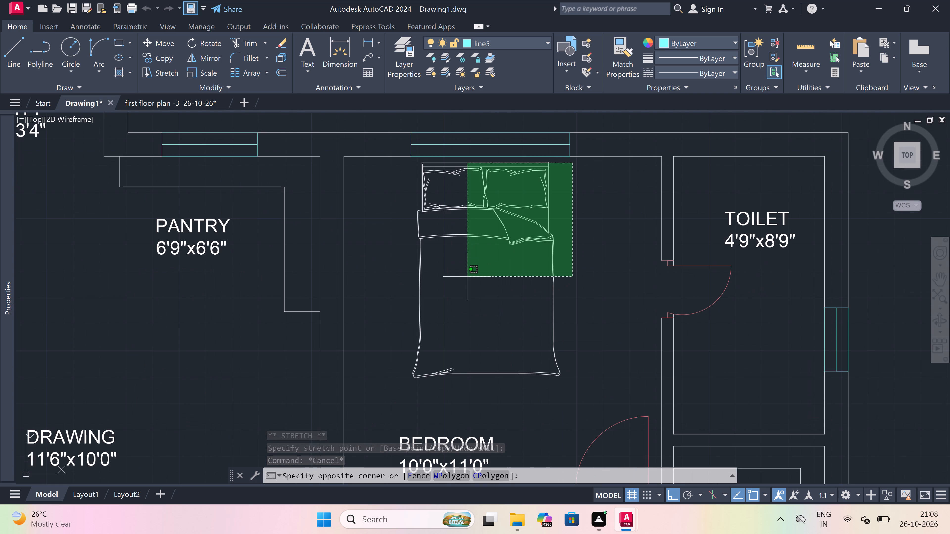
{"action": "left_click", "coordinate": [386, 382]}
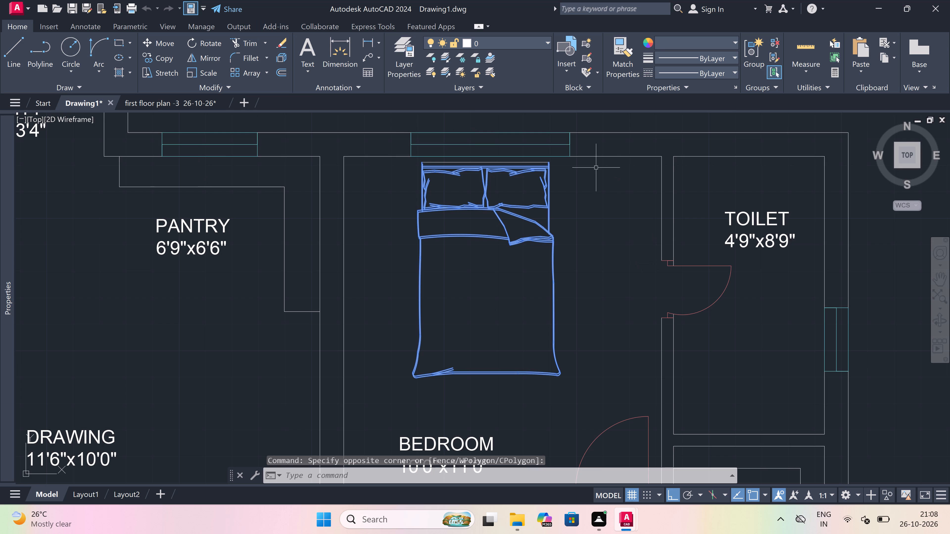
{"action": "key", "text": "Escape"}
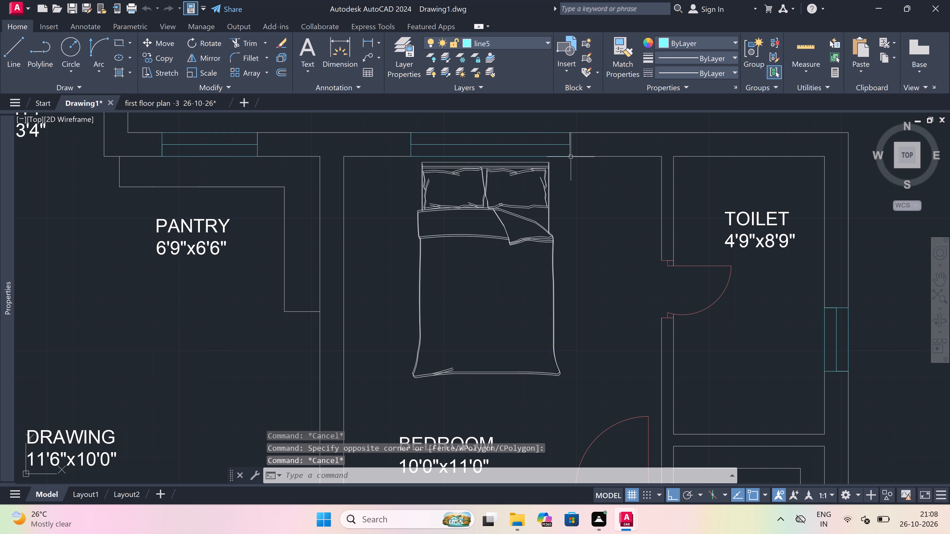
Copy the bed from the 10'0"x11'0" bedroom horizontally to the empty space outside the plan, beyond the 10'3"x12'0" bedroom.
{"action": "left_click_drag", "start_coordinate": [572, 161], "coordinate": [565, 169]}
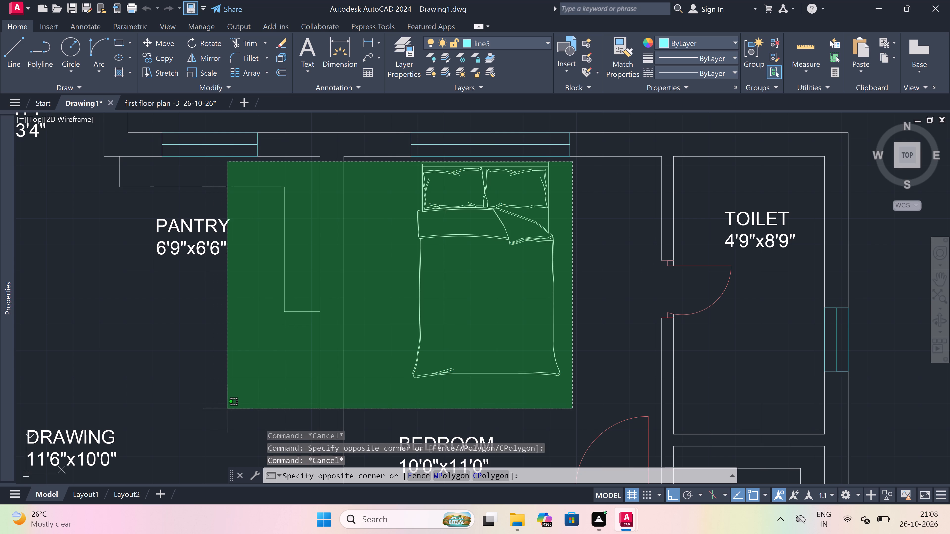
{"action": "left_click", "coordinate": [363, 387]}
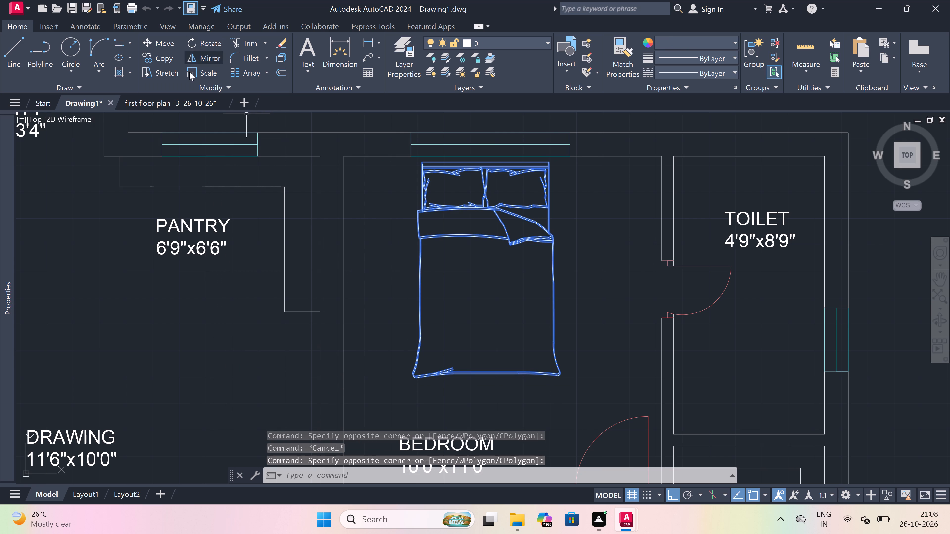
{"action": "left_click", "coordinate": [159, 60]}
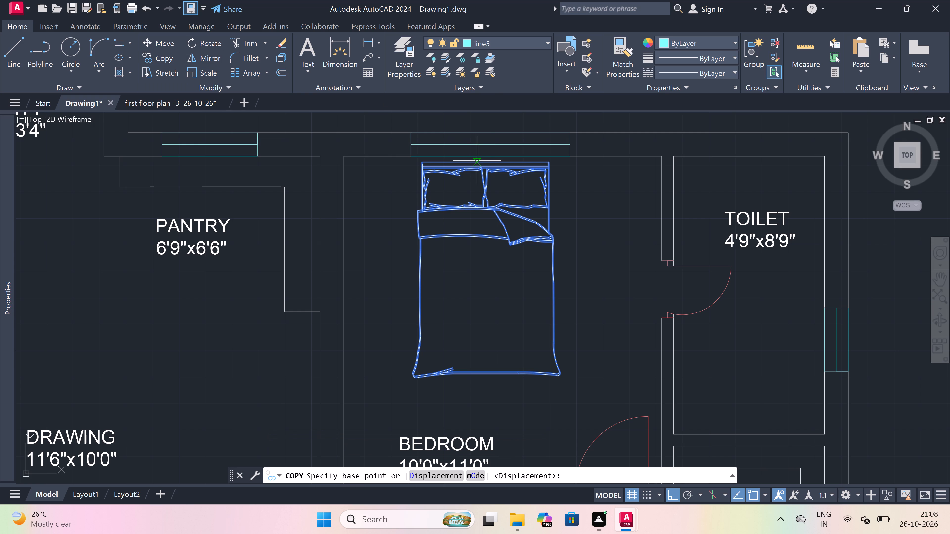
{"action": "left_click_drag", "start_coordinate": [488, 164], "coordinate": [488, 170]}
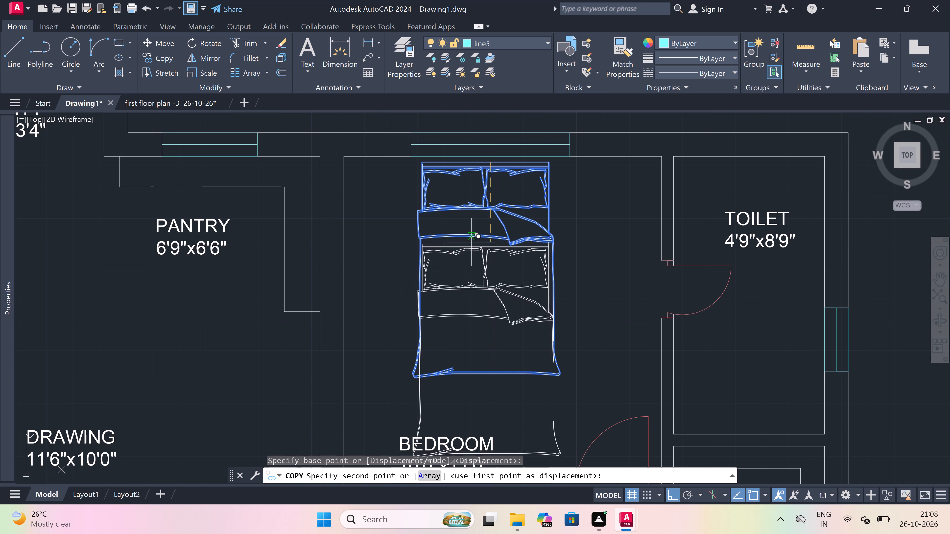
{"action": "scroll", "coordinate": [466, 218], "scroll_direction": "down", "scroll_amount": 3}
{"action": "scroll", "coordinate": [236, 222], "scroll_direction": "up", "scroll_amount": 1}
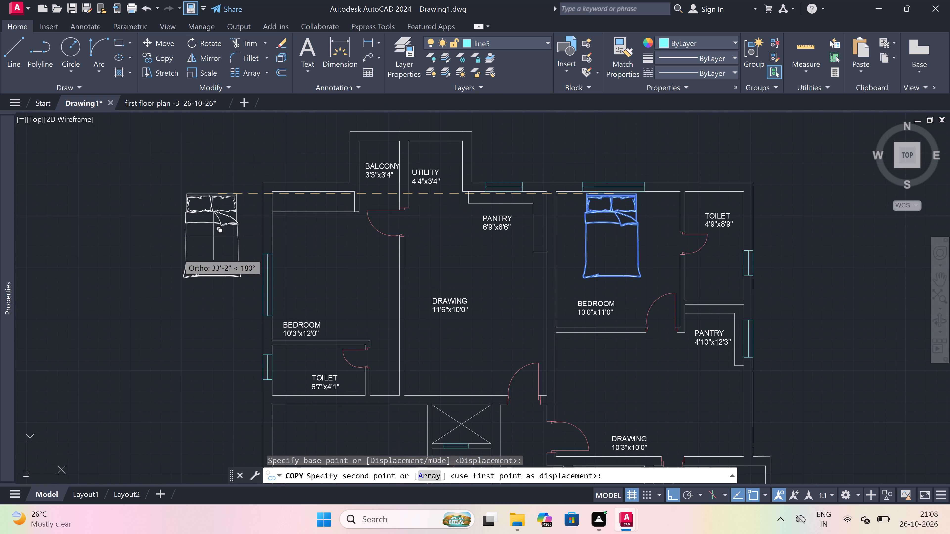
{"action": "left_click", "coordinate": [125, 270]}
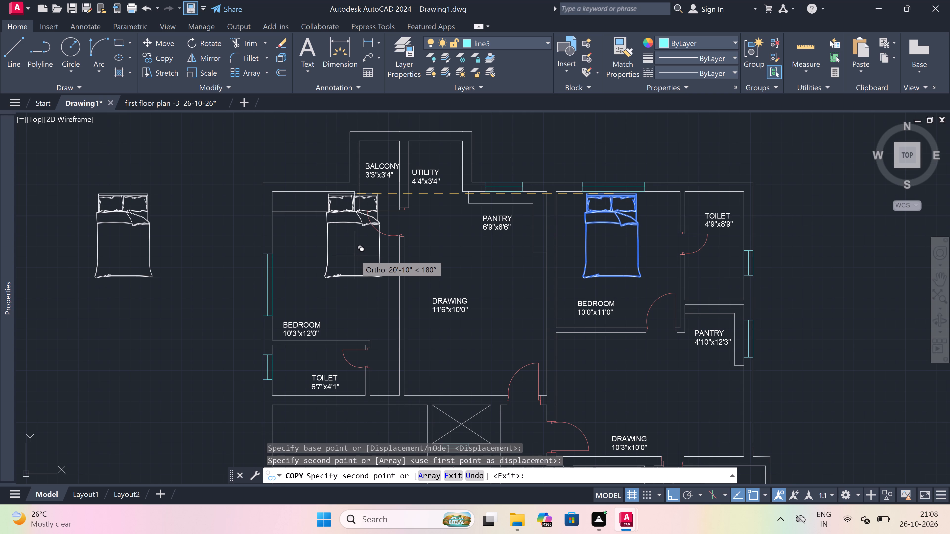
{"action": "key", "text": "F8"}
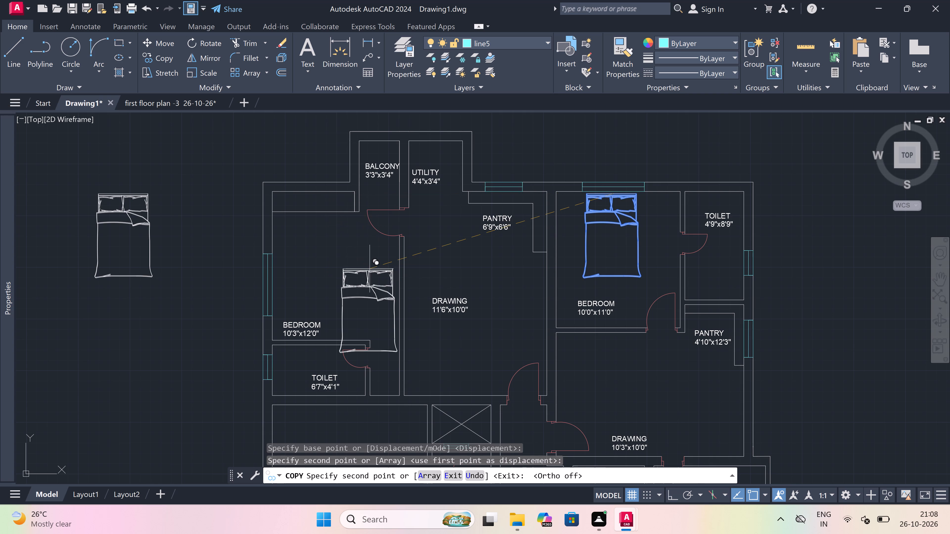
{"action": "scroll", "coordinate": [370, 269], "scroll_direction": "down", "scroll_amount": 1}
{"action": "key", "text": "Escape"}
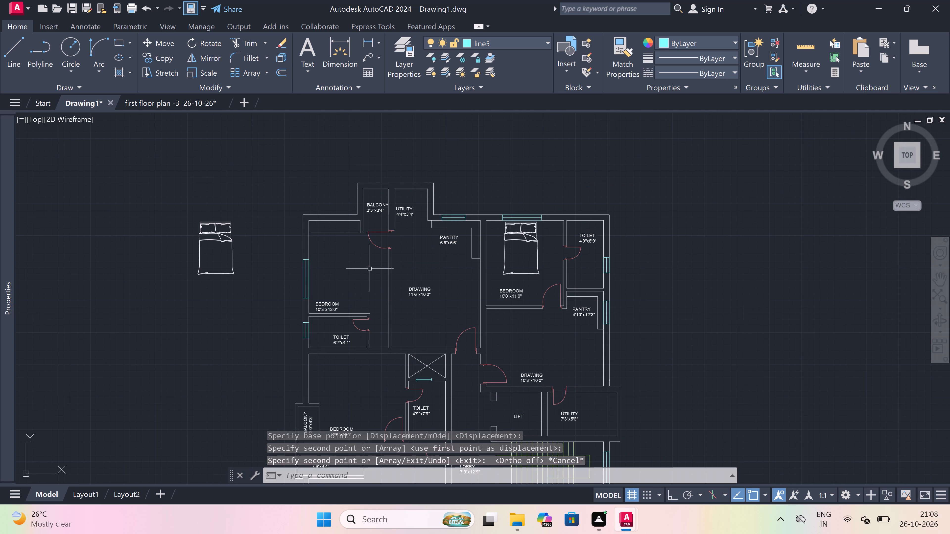
Copy the spare bed outside the plan into the 12'6"x110" and 11'6"x10'6" bedrooms, headboards near their upper walls.
{"action": "scroll", "coordinate": [370, 269], "scroll_direction": "down", "scroll_amount": 2}
{"action": "scroll", "coordinate": [347, 306], "scroll_direction": "up", "scroll_amount": 2}
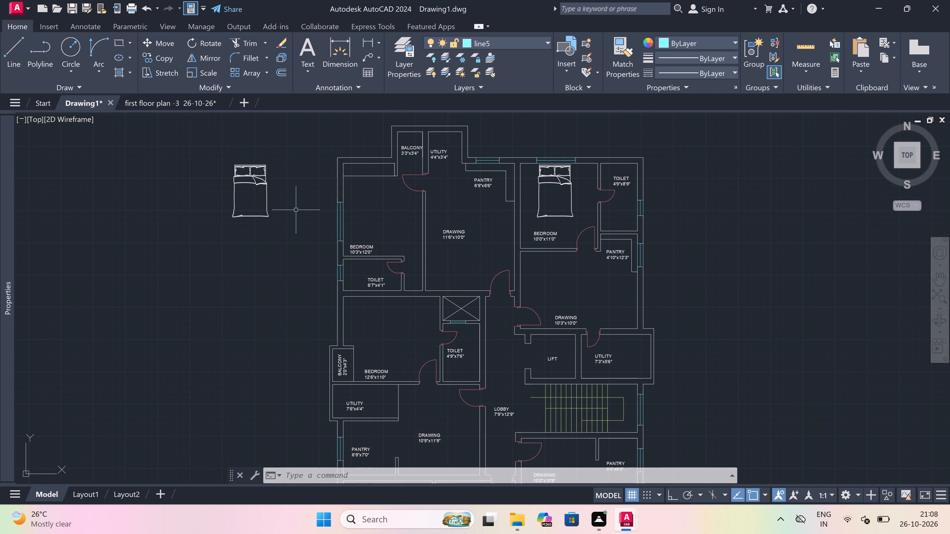
{"action": "scroll", "coordinate": [296, 210], "scroll_direction": "down", "scroll_amount": 1}
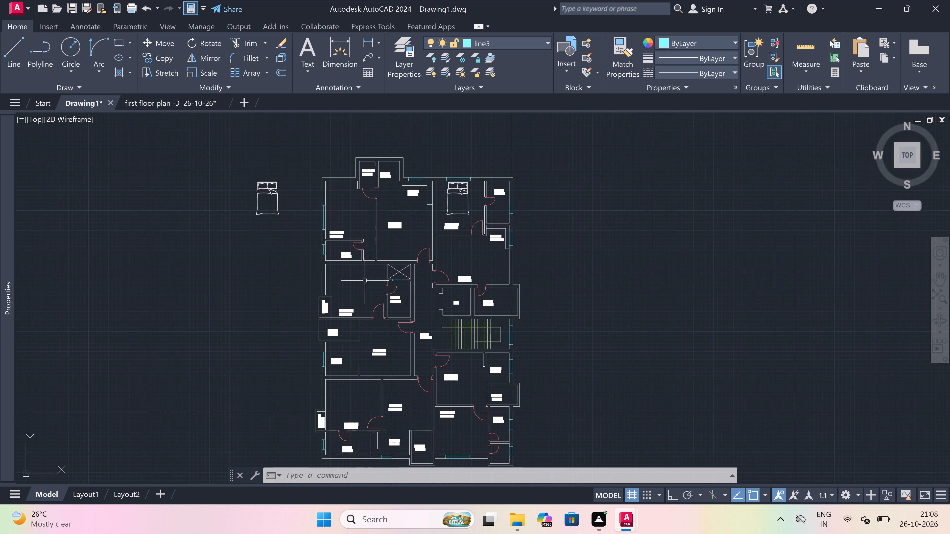
{"action": "scroll", "coordinate": [420, 366], "scroll_direction": "down", "scroll_amount": 1}
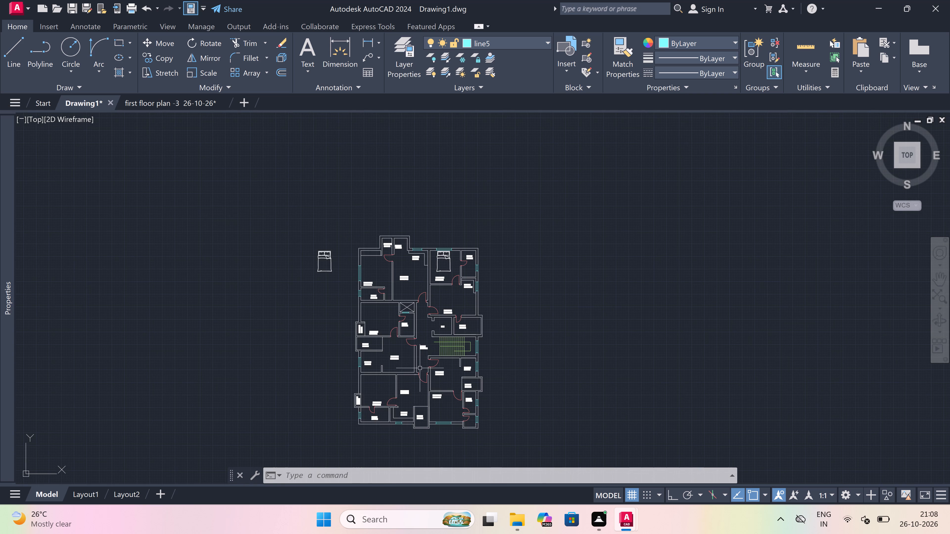
{"action": "scroll", "coordinate": [374, 392], "scroll_direction": "up", "scroll_amount": 3}
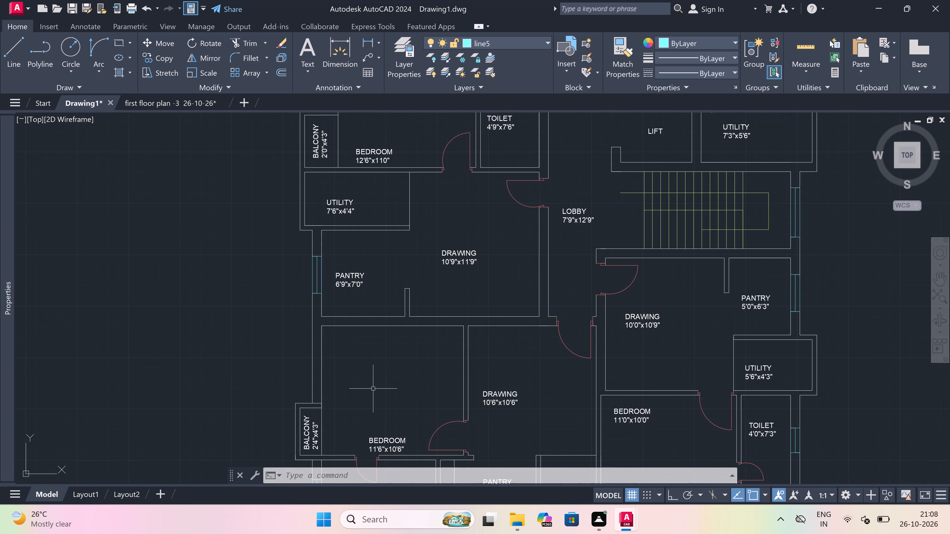
{"action": "scroll", "coordinate": [373, 383], "scroll_direction": "down", "scroll_amount": 1}
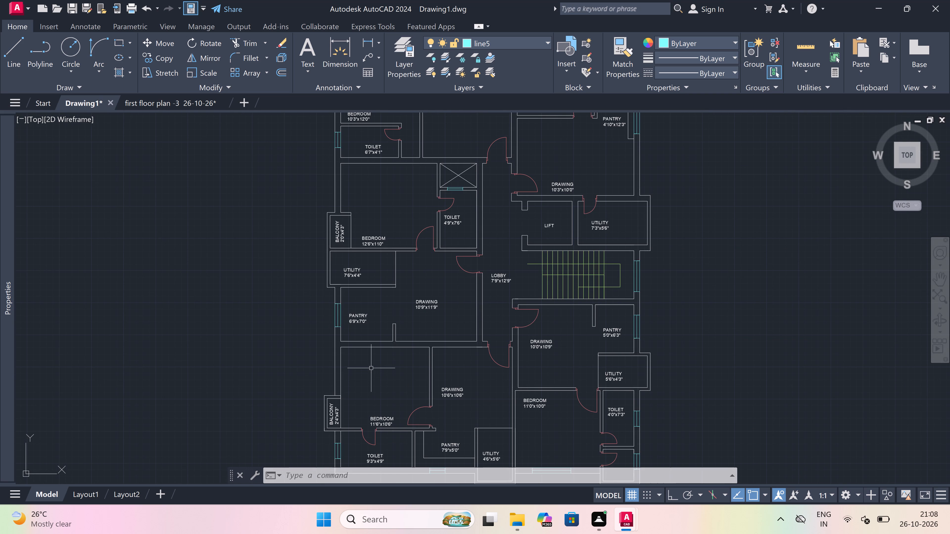
{"action": "scroll", "coordinate": [371, 367], "scroll_direction": "down", "scroll_amount": 1}
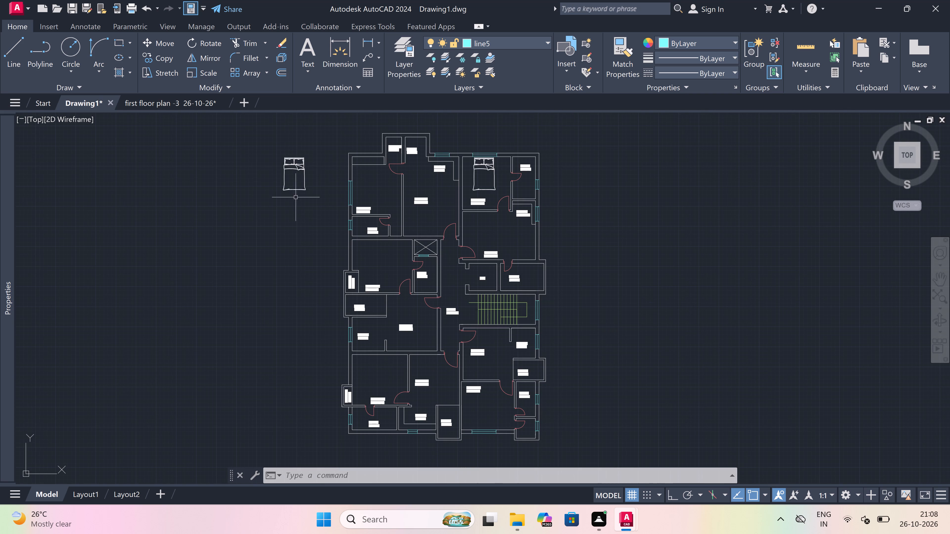
{"action": "left_click", "coordinate": [313, 154]}
{"action": "left_click", "coordinate": [276, 200]}
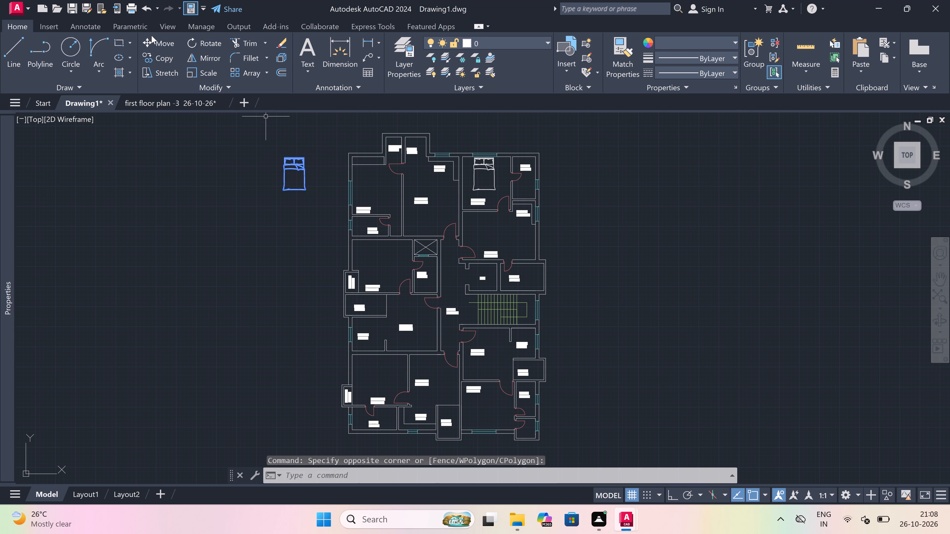
{"action": "left_click", "coordinate": [169, 56]}
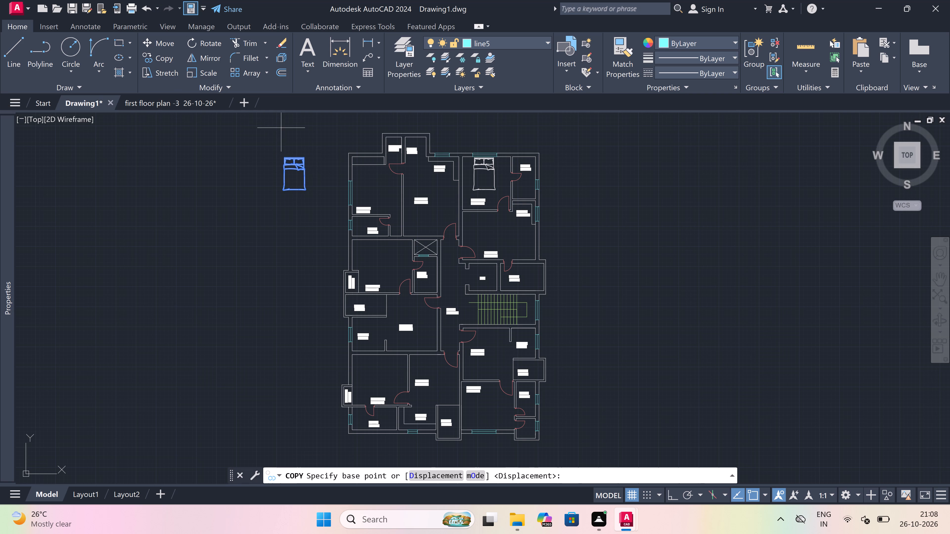
{"action": "scroll", "coordinate": [297, 154], "scroll_direction": "up", "scroll_amount": 5}
{"action": "left_click", "coordinate": [298, 178]}
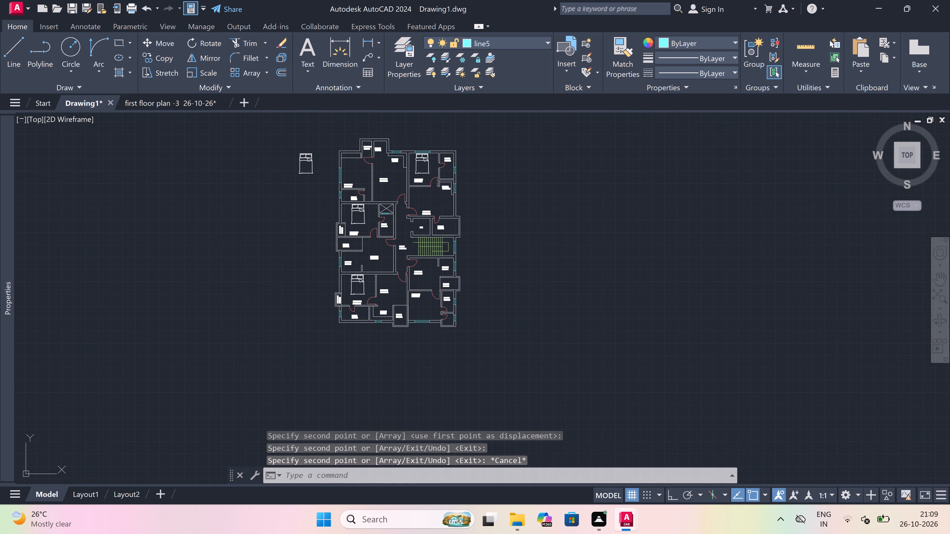
Rotate the spare bed outside the plan 90° counterclockwise.
{"action": "scroll", "coordinate": [316, 164], "scroll_direction": "up", "scroll_amount": 2}
{"action": "scroll", "coordinate": [312, 153], "scroll_direction": "down", "scroll_amount": 3}
{"action": "scroll", "coordinate": [308, 136], "scroll_direction": "up", "scroll_amount": 3}
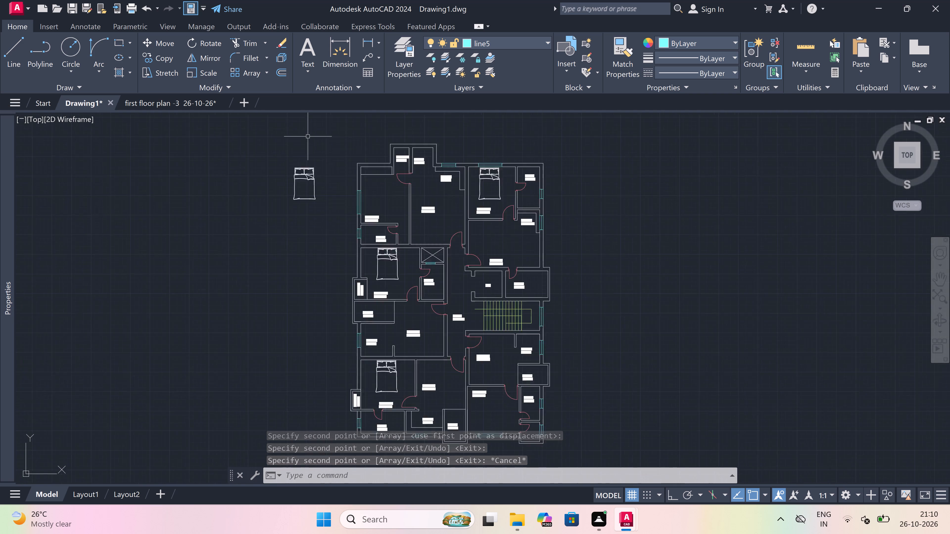
{"action": "scroll", "coordinate": [321, 166], "scroll_direction": "up", "scroll_amount": 1}
{"action": "left_click_drag", "start_coordinate": [332, 173], "coordinate": [328, 181]}
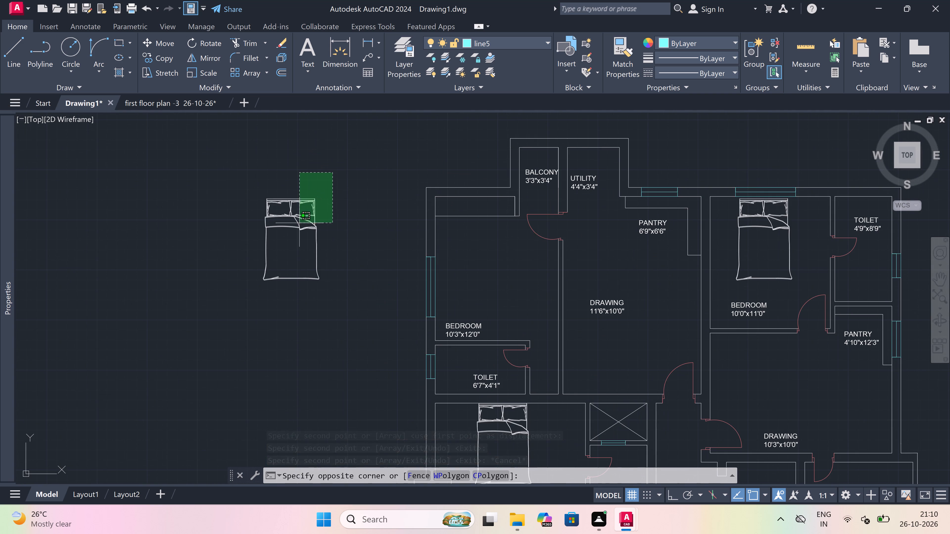
{"action": "left_click", "coordinate": [244, 307]}
{"action": "left_click", "coordinate": [214, 44]}
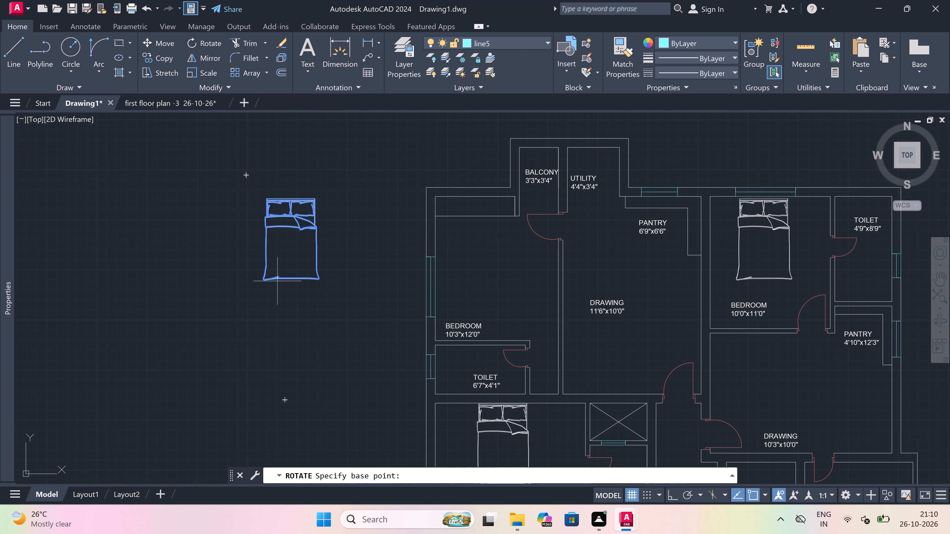
{"action": "left_click_drag", "start_coordinate": [279, 259], "coordinate": [296, 248]}
{"action": "key", "text": "F8"}
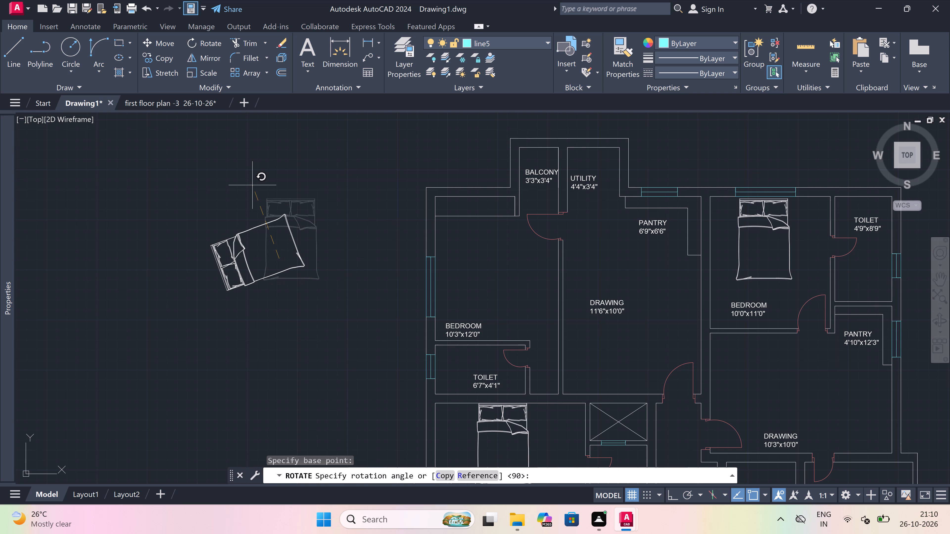
{"action": "left_click", "coordinate": [269, 185]}
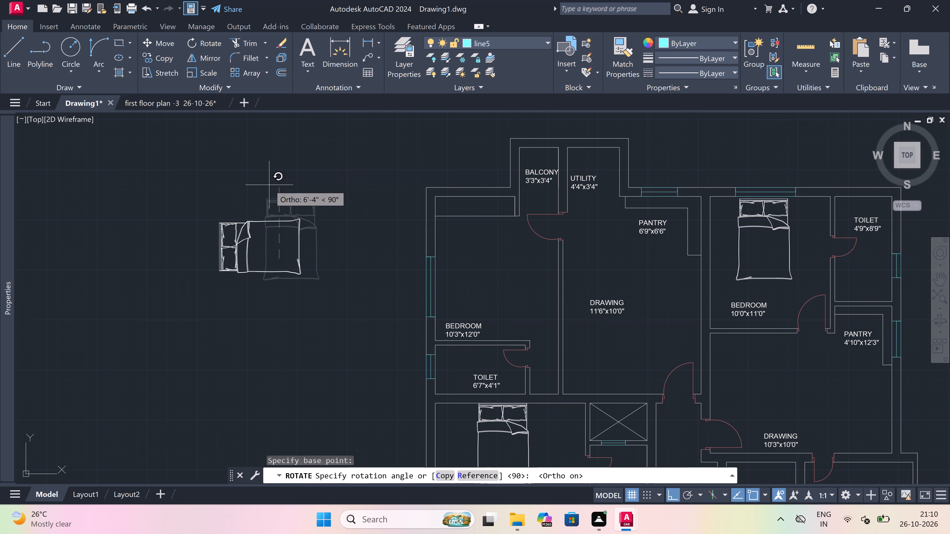
Copy the rotated spare bed into the 10'3"x12'0" bedroom, with its headboard close to the centre of the outer window wall.
{"action": "left_click_drag", "start_coordinate": [321, 198], "coordinate": [314, 203]}
{"action": "left_click_drag", "start_coordinate": [106, 334], "coordinate": [106, 329]}
{"action": "left_click_drag", "start_coordinate": [164, 54], "coordinate": [183, 84]}
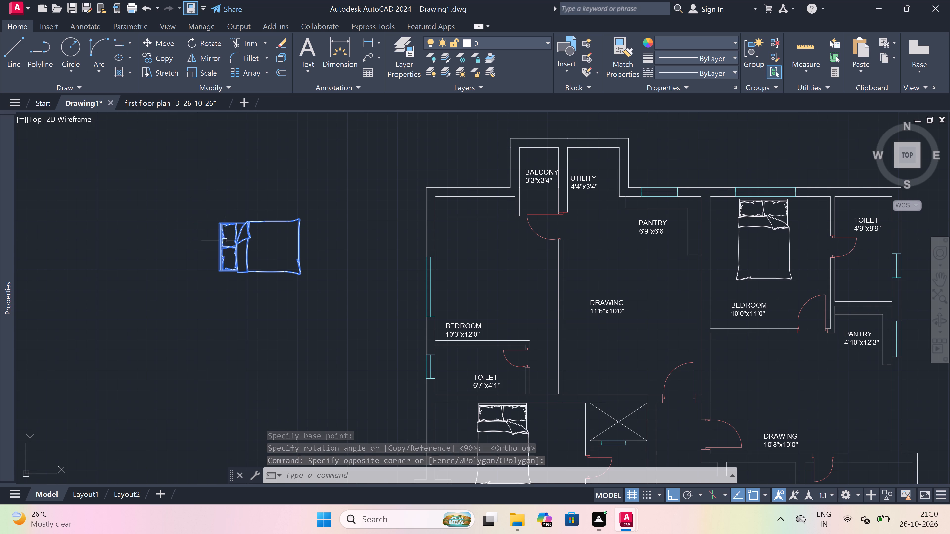
{"action": "left_click", "coordinate": [163, 56]}
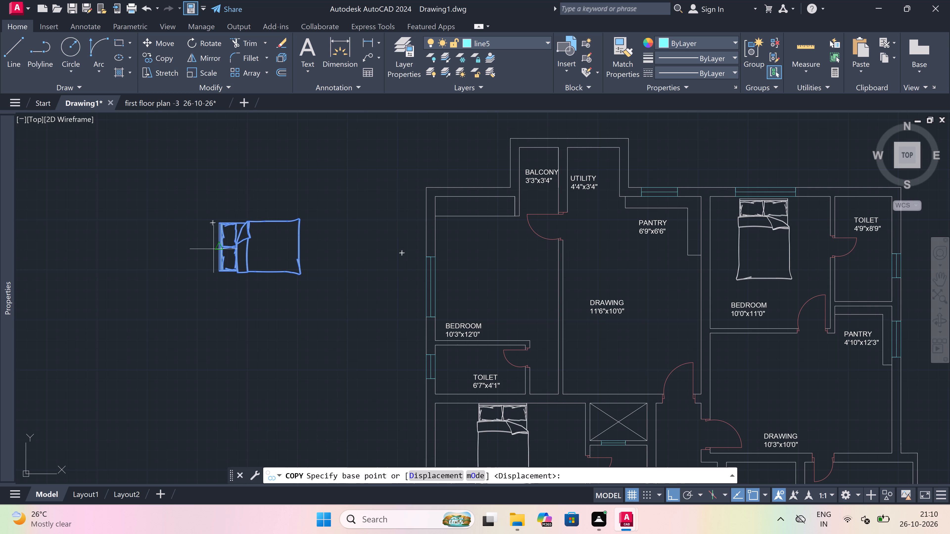
{"action": "left_click", "coordinate": [218, 249]}
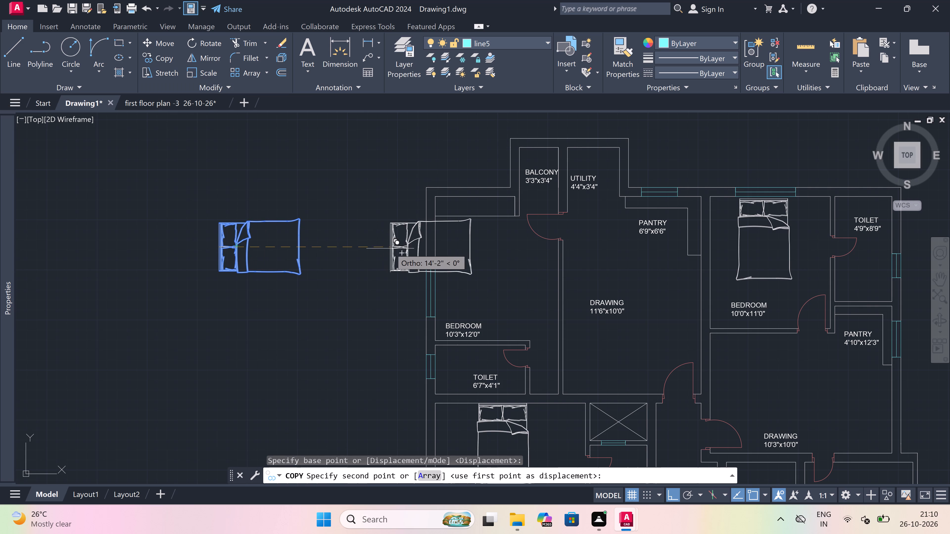
{"action": "key", "text": "F8"}
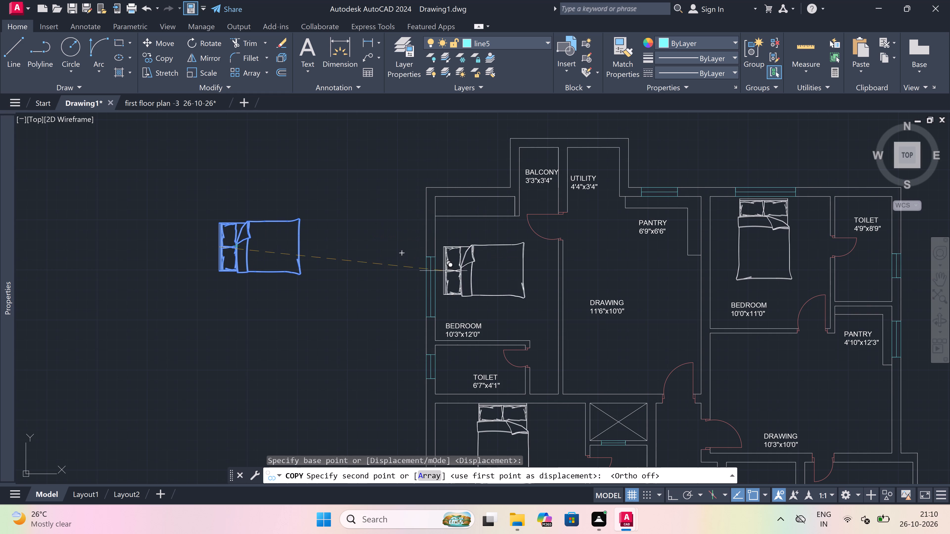
{"action": "scroll", "coordinate": [453, 278], "scroll_direction": "up", "scroll_amount": 2}
{"action": "scroll", "coordinate": [386, 285], "scroll_direction": "up", "scroll_amount": 1}
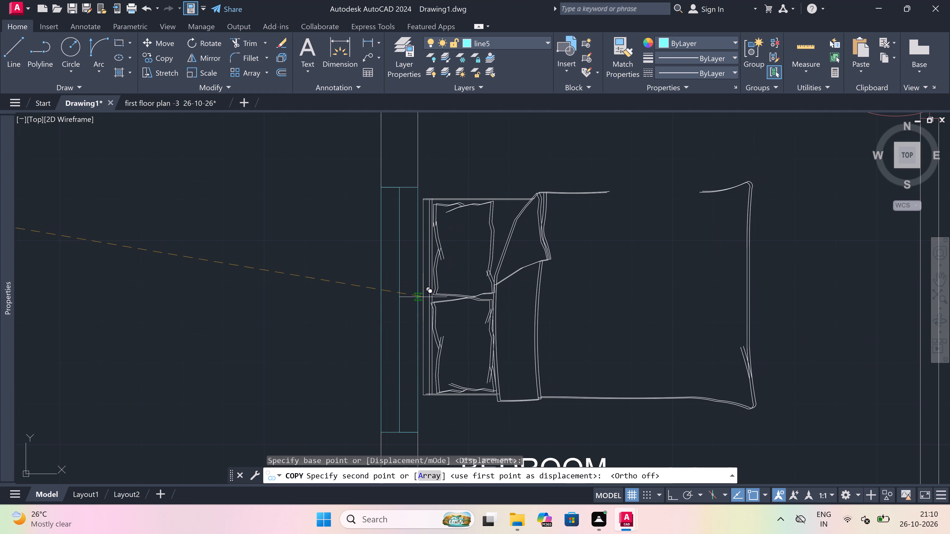
{"action": "left_click_drag", "start_coordinate": [423, 297], "coordinate": [426, 295]}
{"action": "scroll", "coordinate": [306, 202], "scroll_direction": "down", "scroll_amount": 7}
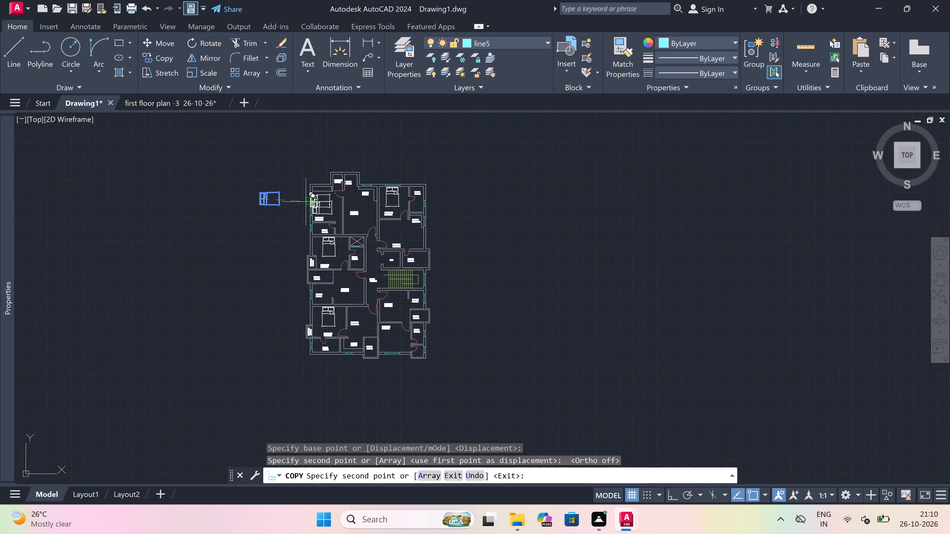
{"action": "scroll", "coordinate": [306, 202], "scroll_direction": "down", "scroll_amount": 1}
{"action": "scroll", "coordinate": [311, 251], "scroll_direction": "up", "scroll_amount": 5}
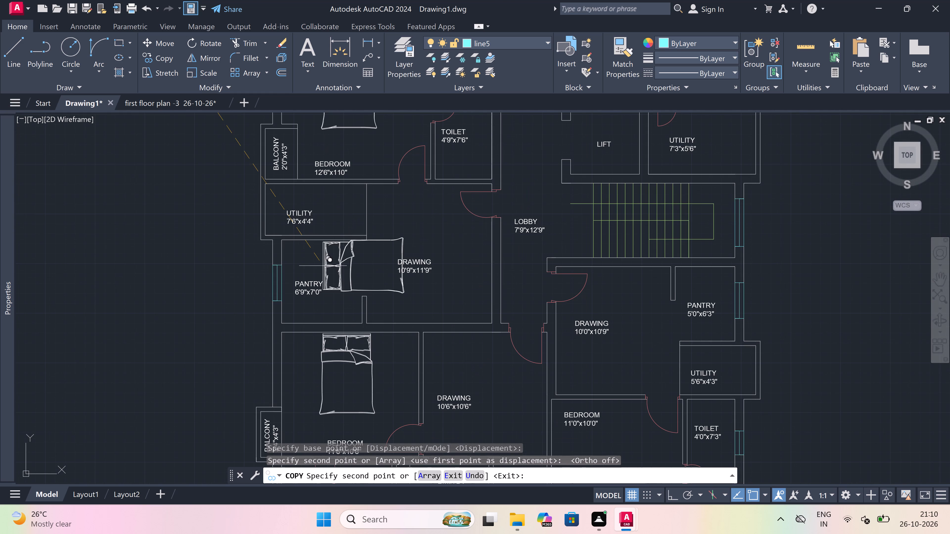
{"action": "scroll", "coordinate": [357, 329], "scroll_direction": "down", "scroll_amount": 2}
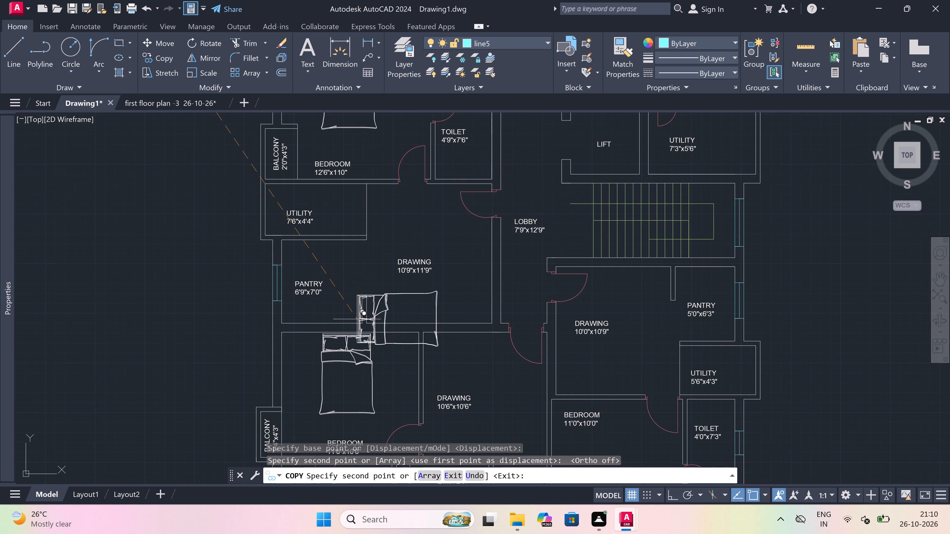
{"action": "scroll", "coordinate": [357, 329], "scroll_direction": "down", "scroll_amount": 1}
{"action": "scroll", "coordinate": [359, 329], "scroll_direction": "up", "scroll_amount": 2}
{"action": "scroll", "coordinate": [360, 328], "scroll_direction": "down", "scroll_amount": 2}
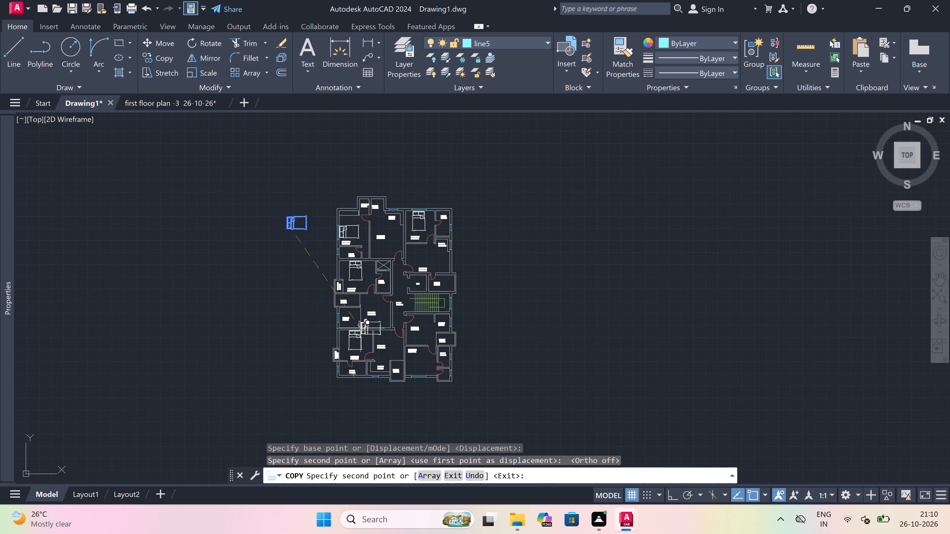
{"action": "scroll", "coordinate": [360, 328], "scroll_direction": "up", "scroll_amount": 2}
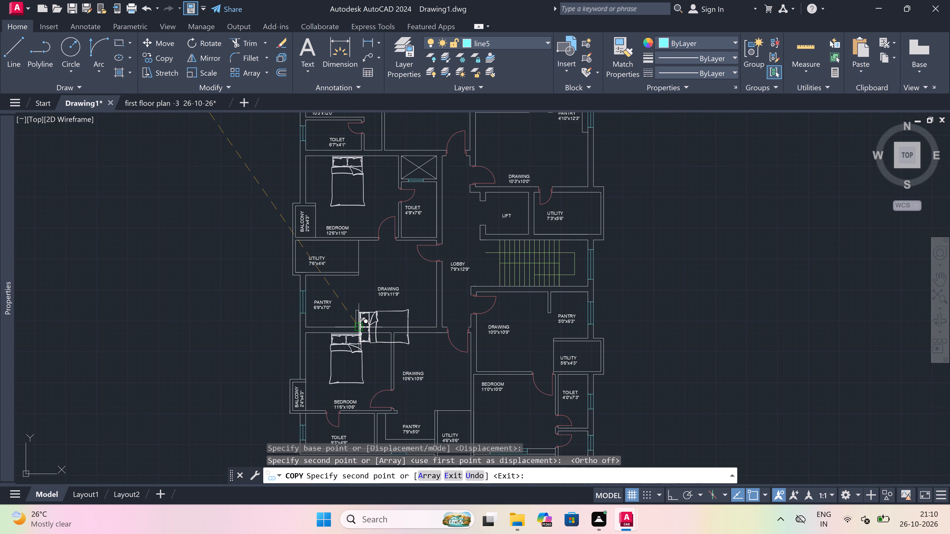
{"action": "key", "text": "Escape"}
Rotate the spare bed outside the plan 90° counterclockwise so its headboard faces down.
{"action": "scroll", "coordinate": [360, 328], "scroll_direction": "down", "scroll_amount": 3}
{"action": "scroll", "coordinate": [345, 199], "scroll_direction": "up", "scroll_amount": 2}
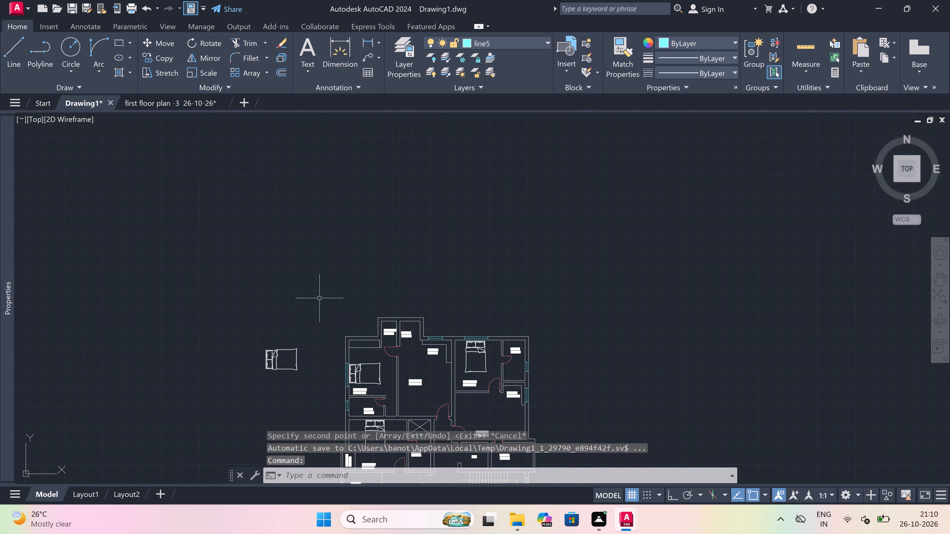
{"action": "scroll", "coordinate": [290, 384], "scroll_direction": "up", "scroll_amount": 3}
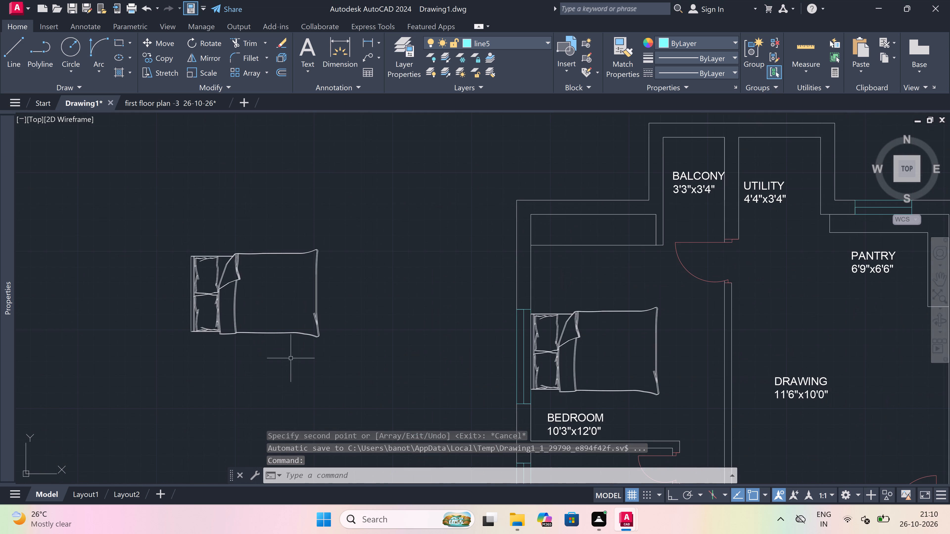
{"action": "left_click_drag", "start_coordinate": [367, 221], "coordinate": [326, 260]}
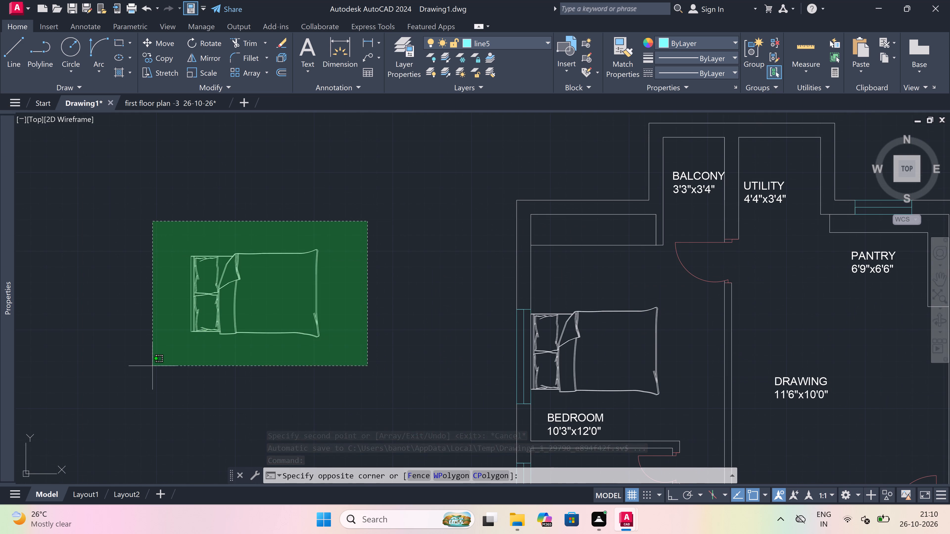
{"action": "left_click", "coordinate": [101, 394]}
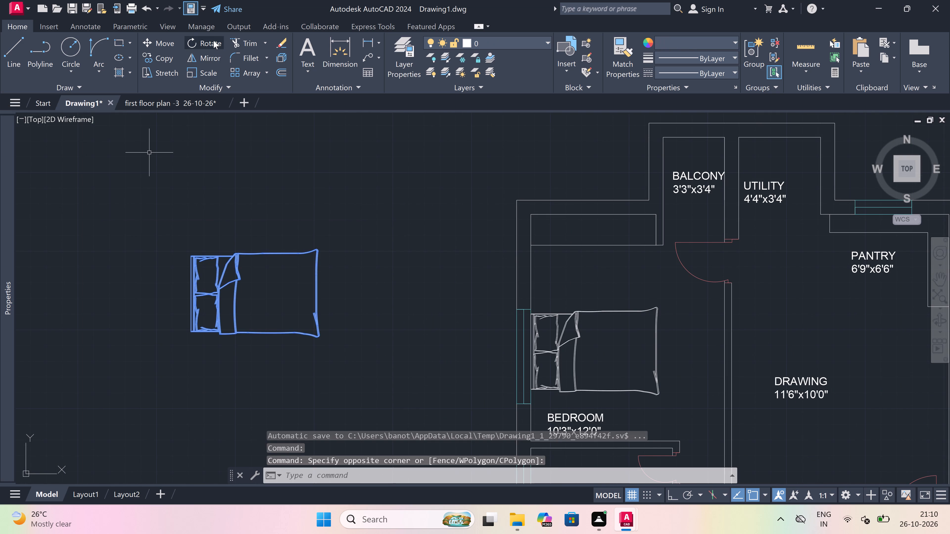
{"action": "left_click_drag", "start_coordinate": [214, 40], "coordinate": [217, 42]}
{"action": "left_click_drag", "start_coordinate": [264, 267], "coordinate": [263, 237]}
{"action": "key", "text": "F8"}
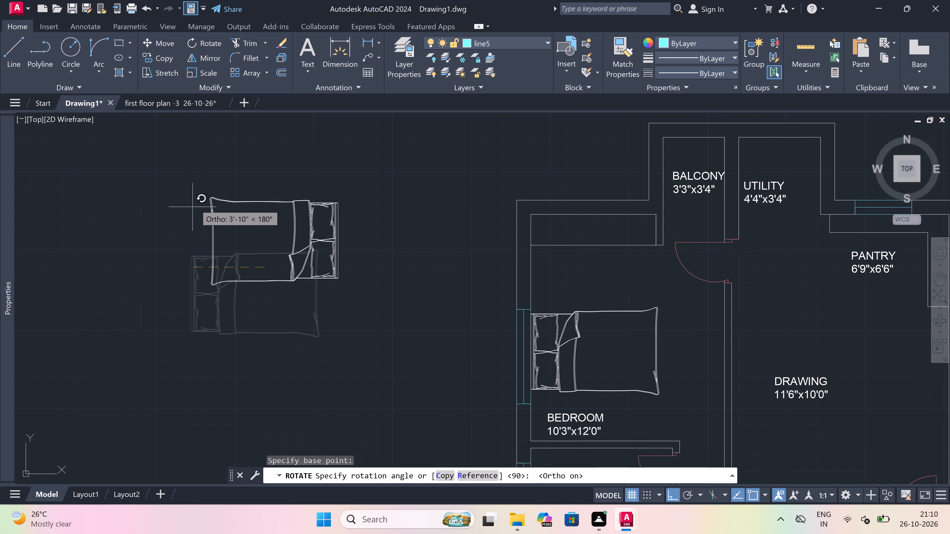
{"action": "left_click", "coordinate": [249, 184]}
Move the rotated spare bed into the 11'0"x10'0" bedroom, with its headboard by the lower wall, centred on the window.
{"action": "left_click_drag", "start_coordinate": [369, 190], "coordinate": [353, 214]}
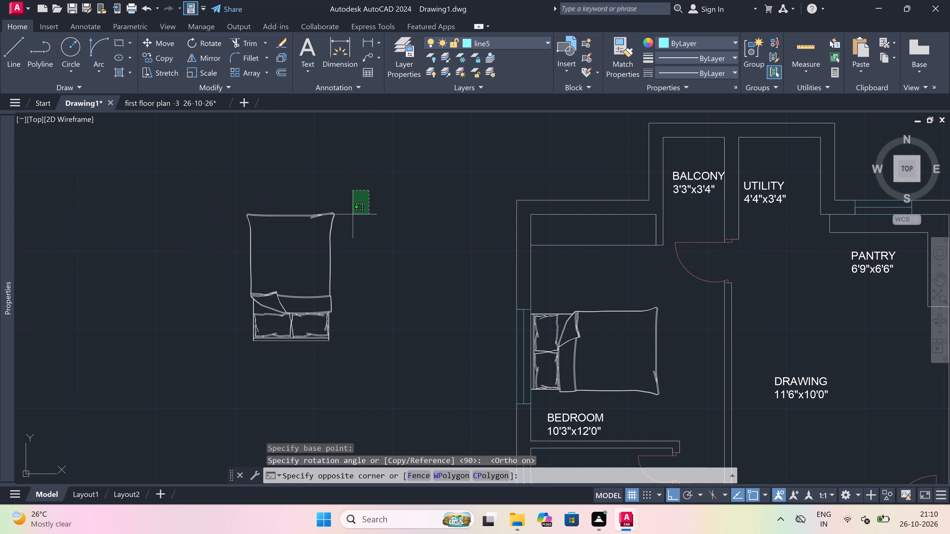
{"action": "left_click", "coordinate": [216, 368]}
{"action": "left_click_drag", "start_coordinate": [166, 57], "coordinate": [214, 87]}
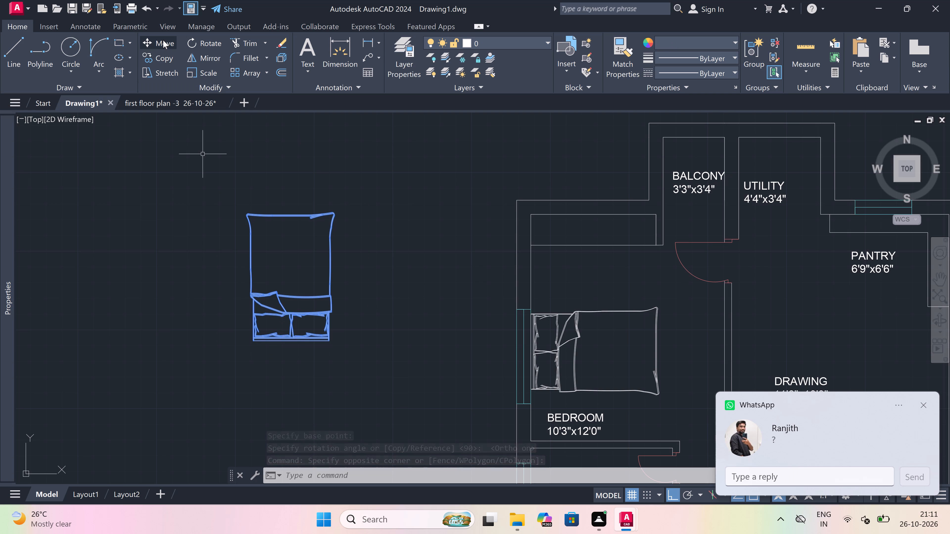
{"action": "left_click_drag", "start_coordinate": [163, 40], "coordinate": [168, 44]}
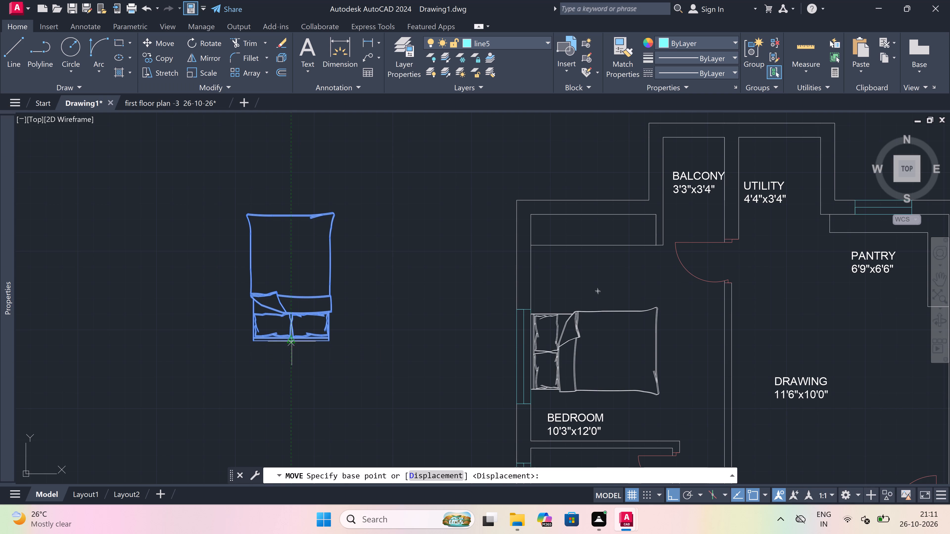
{"action": "left_click_drag", "start_coordinate": [292, 340], "coordinate": [295, 321]}
{"action": "scroll", "coordinate": [298, 235], "scroll_direction": "down", "scroll_amount": 4}
{"action": "scroll", "coordinate": [387, 276], "scroll_direction": "up", "scroll_amount": 2}
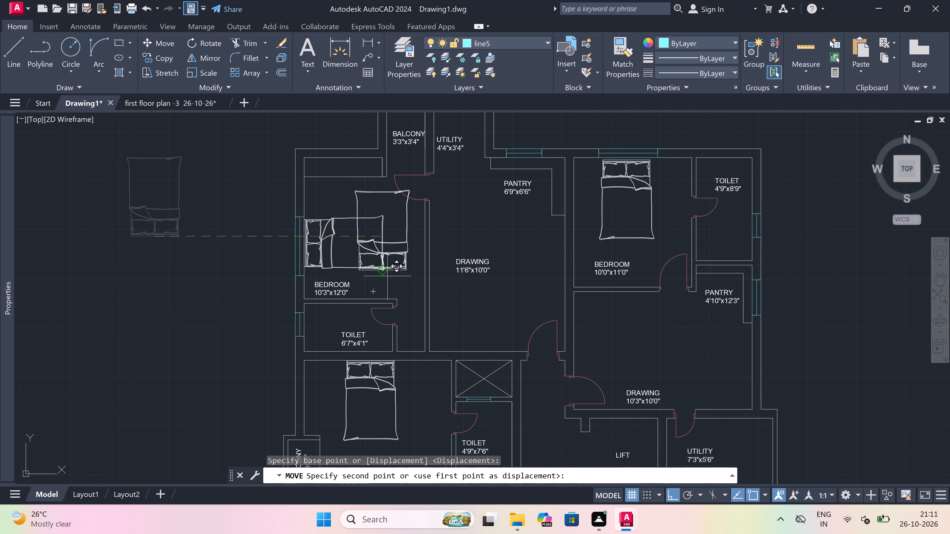
{"action": "key", "text": "F8"}
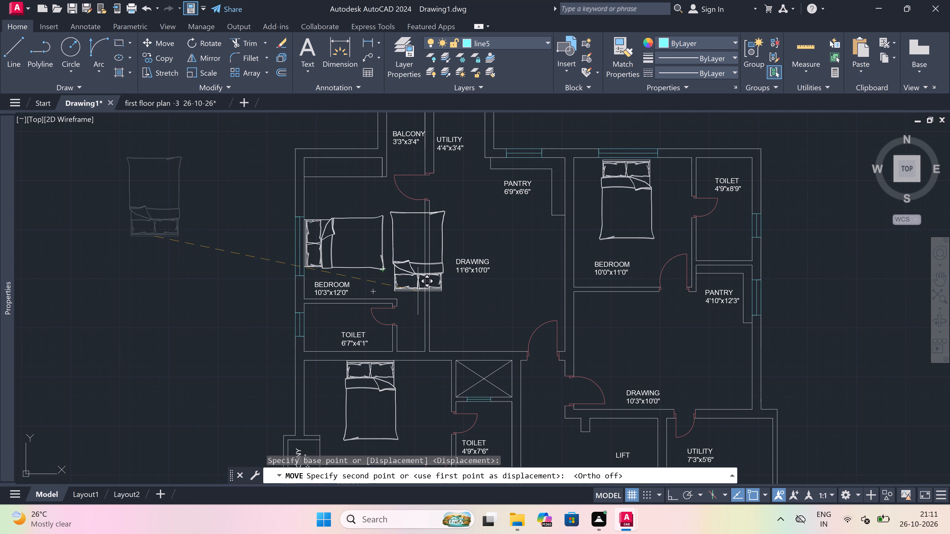
{"action": "scroll", "coordinate": [377, 251], "scroll_direction": "down", "scroll_amount": 3}
{"action": "scroll", "coordinate": [416, 375], "scroll_direction": "down", "scroll_amount": 3}
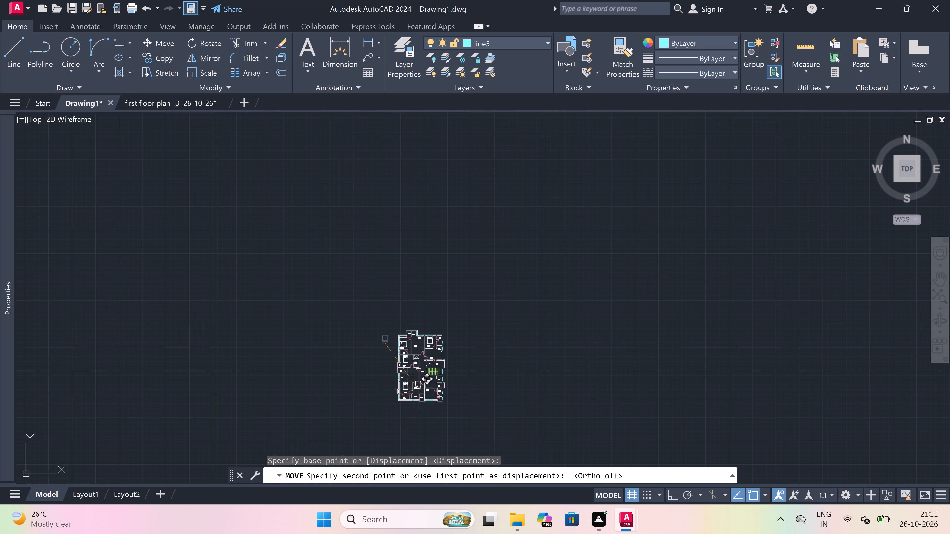
{"action": "scroll", "coordinate": [421, 405], "scroll_direction": "up", "scroll_amount": 4}
{"action": "scroll", "coordinate": [490, 342], "scroll_direction": "up", "scroll_amount": 3}
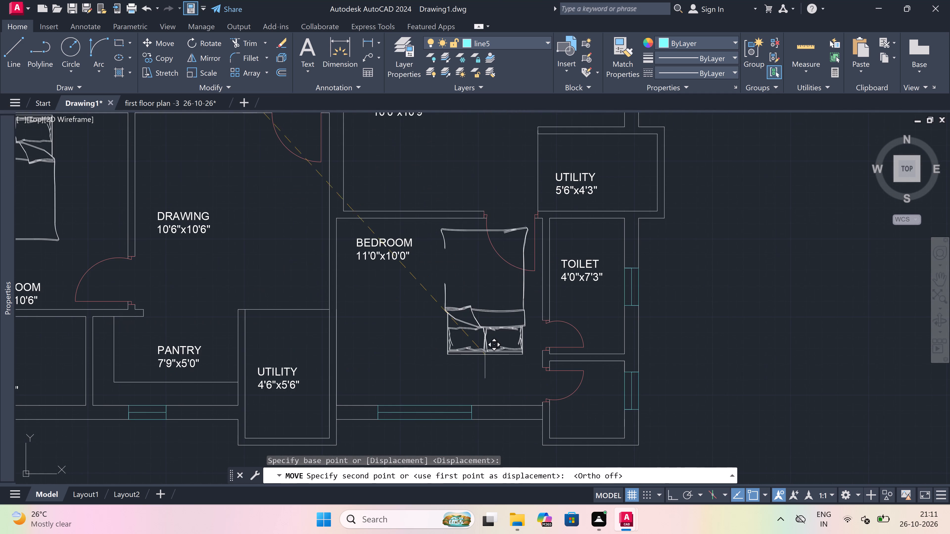
{"action": "scroll", "coordinate": [422, 408], "scroll_direction": "up", "scroll_amount": 1}
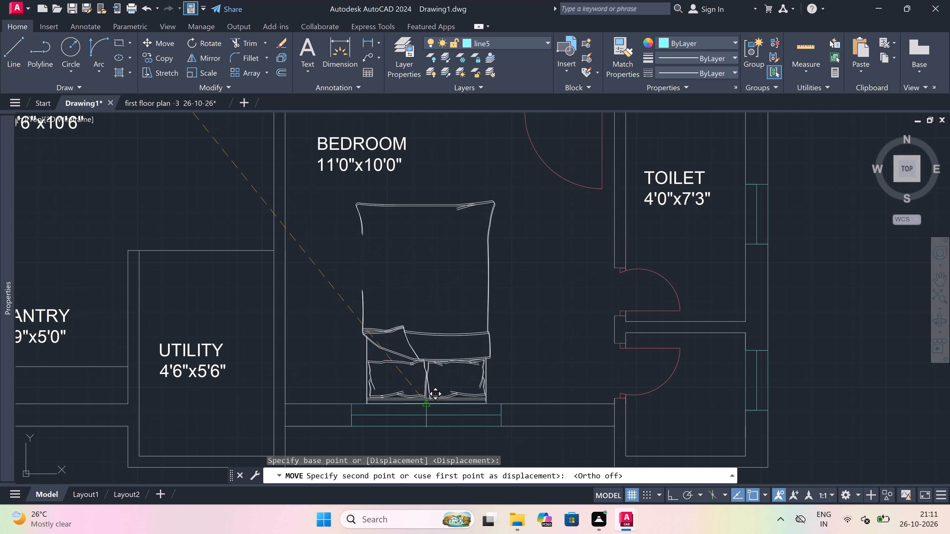
{"action": "scroll", "coordinate": [423, 396], "scroll_direction": "up", "scroll_amount": 3}
{"action": "left_click_drag", "start_coordinate": [424, 423], "coordinate": [424, 423]}
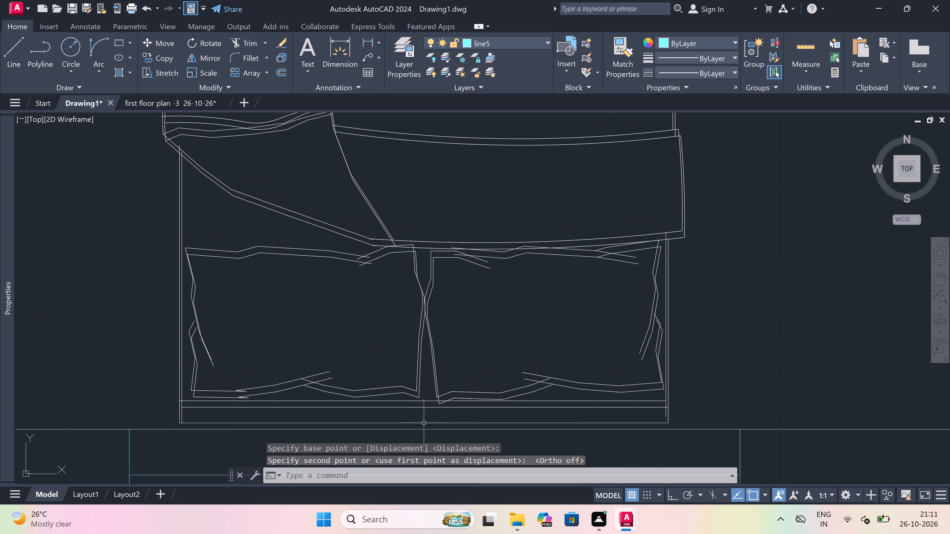
{"action": "left_click_drag", "start_coordinate": [424, 423], "coordinate": [424, 420]}
Look over the whole floor plan to check the bed placement and the remaining rooms.
{"action": "scroll", "coordinate": [406, 378], "scroll_direction": "down", "scroll_amount": 6}
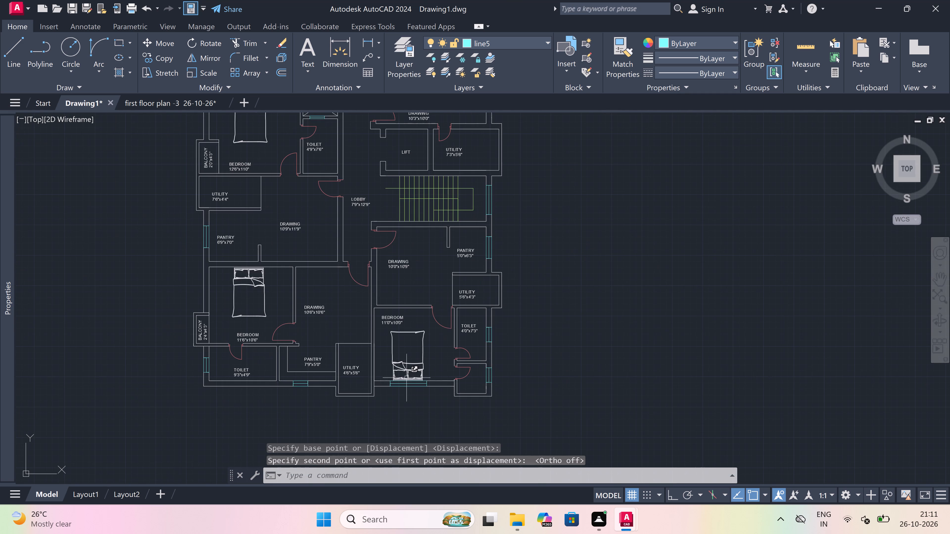
{"action": "scroll", "coordinate": [406, 378], "scroll_direction": "down", "scroll_amount": 1}
{"action": "scroll", "coordinate": [406, 245], "scroll_direction": "up", "scroll_amount": 2}
{"action": "scroll", "coordinate": [433, 275], "scroll_direction": "down", "scroll_amount": 2}
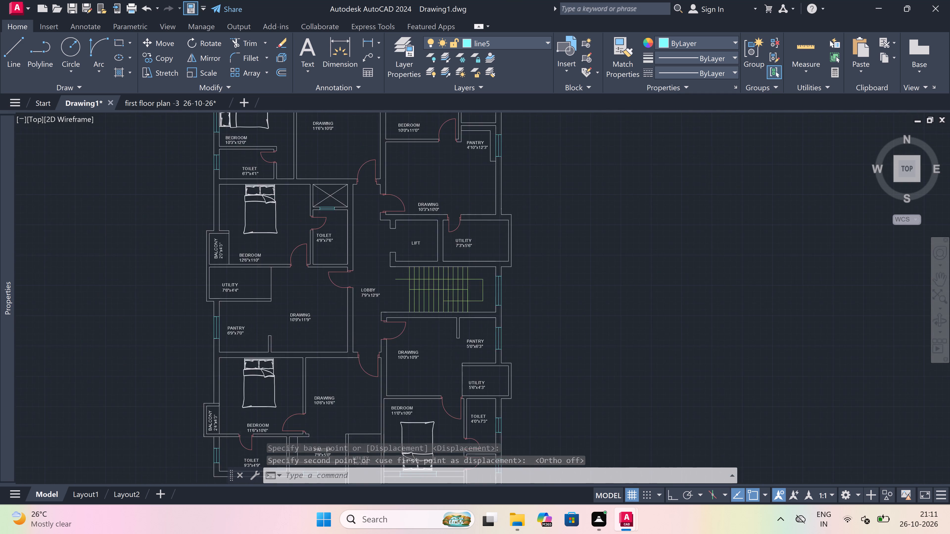
{"action": "scroll", "coordinate": [411, 241], "scroll_direction": "up", "scroll_amount": 2}
{"action": "scroll", "coordinate": [389, 310], "scroll_direction": "down", "scroll_amount": 2}
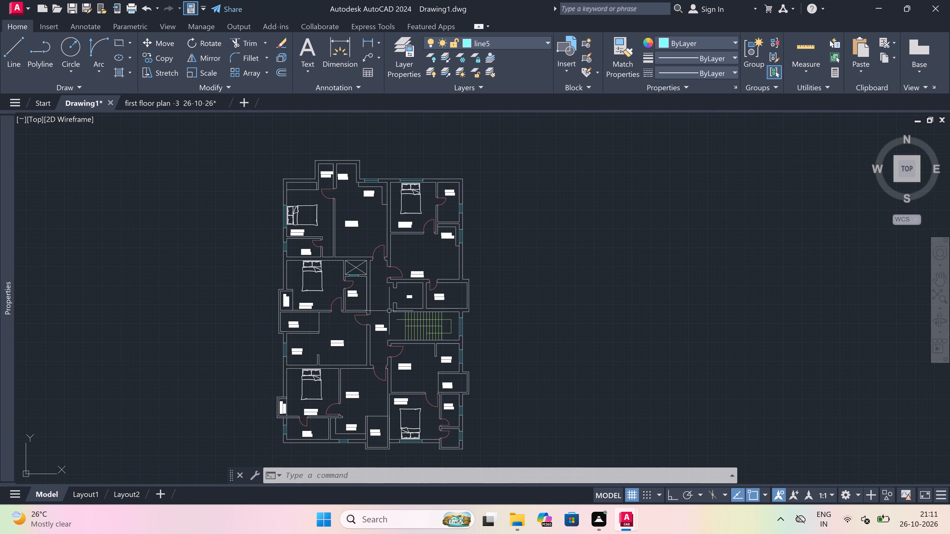
{"action": "scroll", "coordinate": [389, 311], "scroll_direction": "down", "scroll_amount": 2}
{"action": "scroll", "coordinate": [360, 359], "scroll_direction": "up", "scroll_amount": 3}
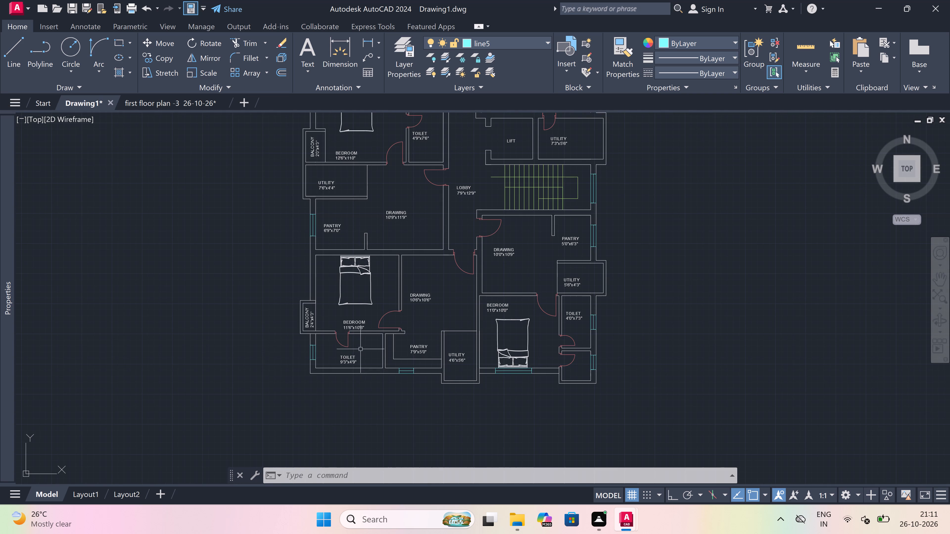
{"action": "scroll", "coordinate": [264, 344], "scroll_direction": "down", "scroll_amount": 3}
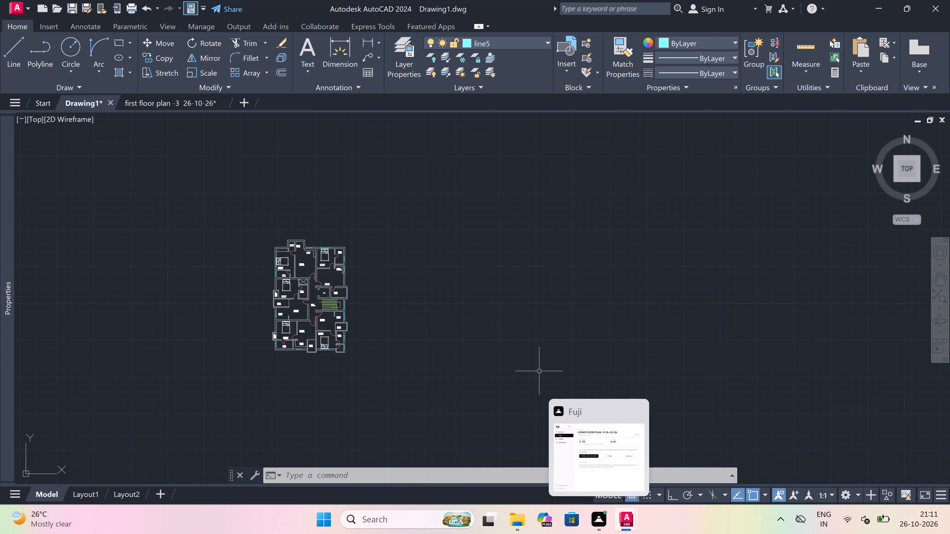
Shift the BALCONY 3'3"x3'4" label slightly left so it fits between the balcony walls.
{"action": "scroll", "coordinate": [266, 230], "scroll_direction": "up", "scroll_amount": 2}
{"action": "scroll", "coordinate": [325, 290], "scroll_direction": "up", "scroll_amount": 1}
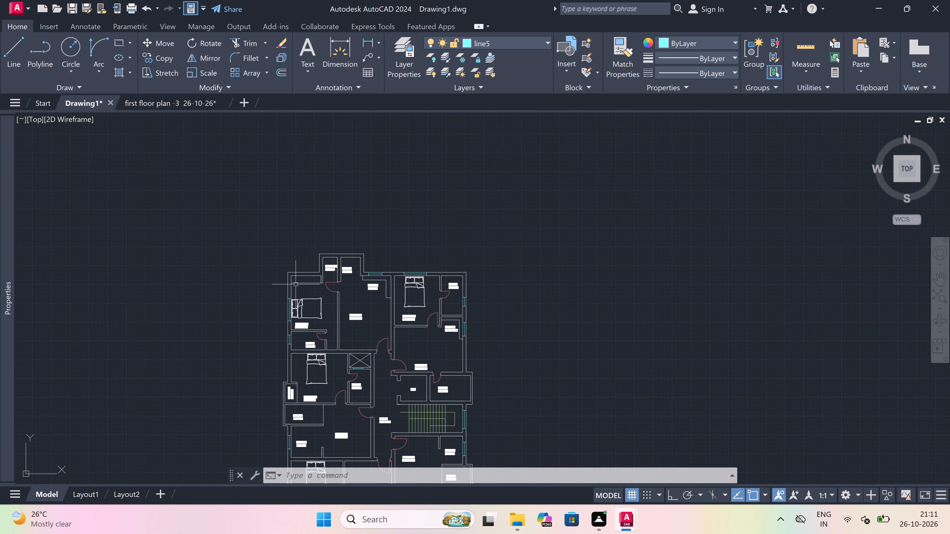
{"action": "scroll", "coordinate": [325, 290], "scroll_direction": "up", "scroll_amount": 1}
{"action": "scroll", "coordinate": [334, 207], "scroll_direction": "up", "scroll_amount": 2}
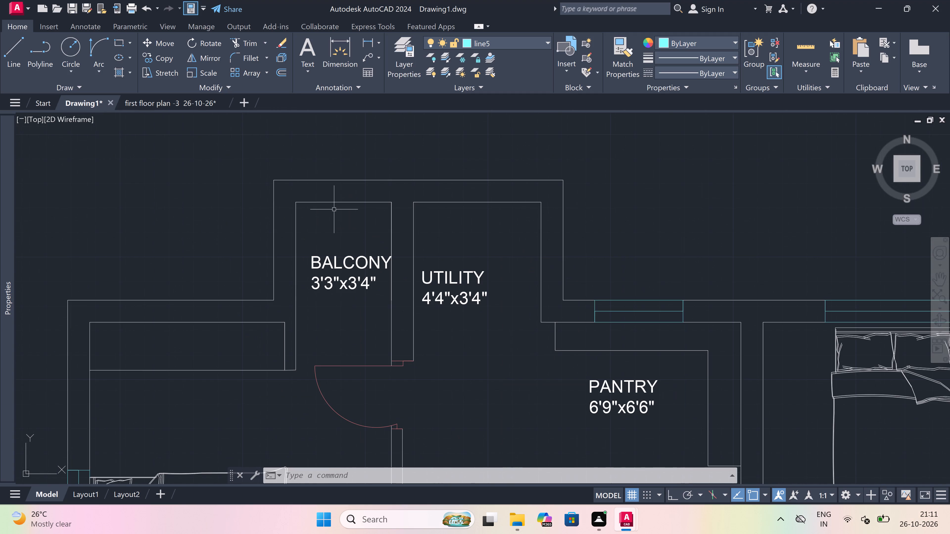
{"action": "scroll", "coordinate": [322, 256], "scroll_direction": "up", "scroll_amount": 2}
{"action": "left_click", "coordinate": [322, 265]}
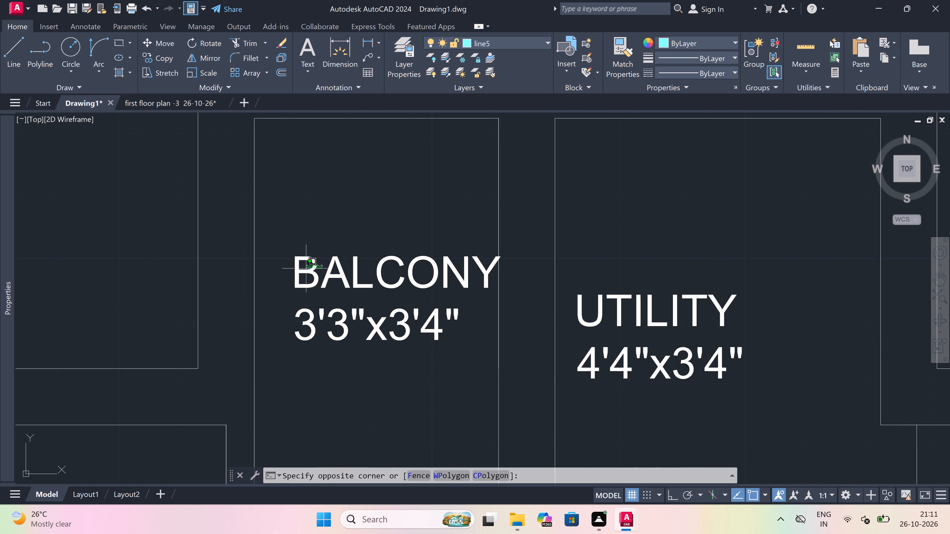
{"action": "left_click", "coordinate": [299, 268]}
{"action": "left_click", "coordinate": [292, 258]}
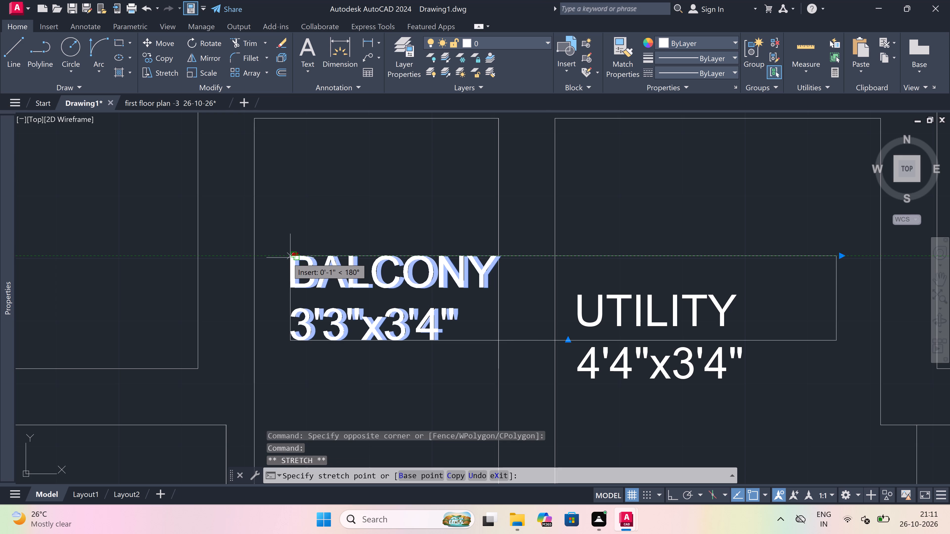
{"action": "left_click", "coordinate": [278, 258]}
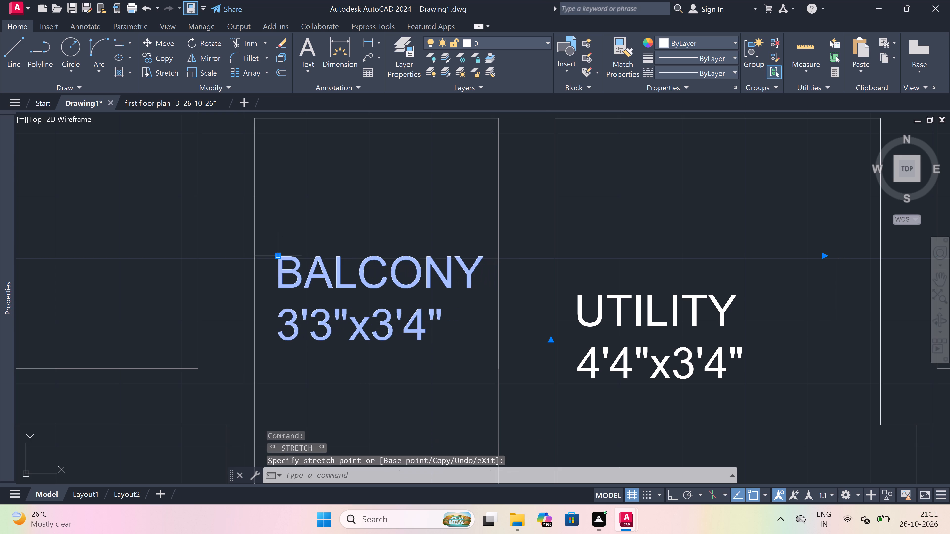
{"action": "scroll", "coordinate": [323, 264], "scroll_direction": "down", "scroll_amount": 2}
{"action": "key", "text": "Escape"}
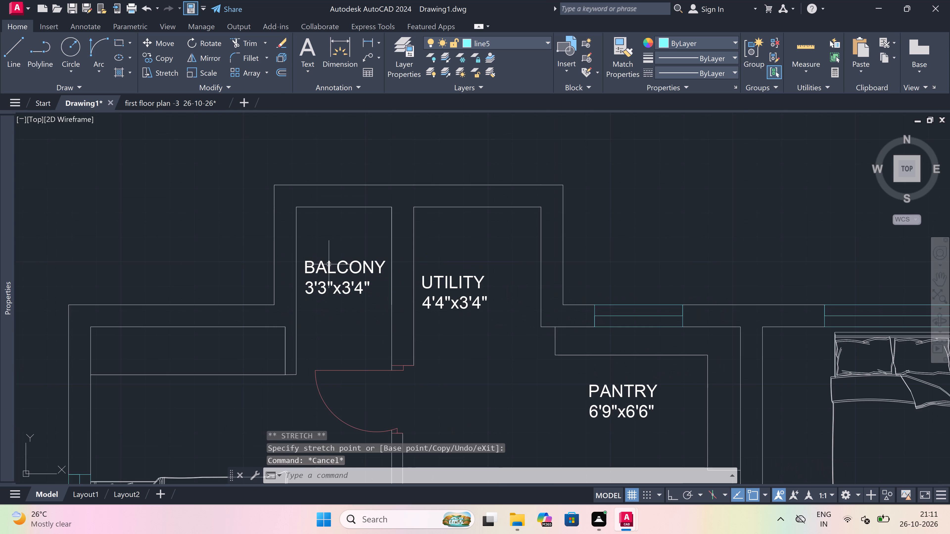
In the first floor plan -3 26-10-26 drawing, copy the WC fixture from the 3'4"x6'7" toilet to the clipboard.
{"action": "scroll", "coordinate": [329, 264], "scroll_direction": "down", "scroll_amount": 1}
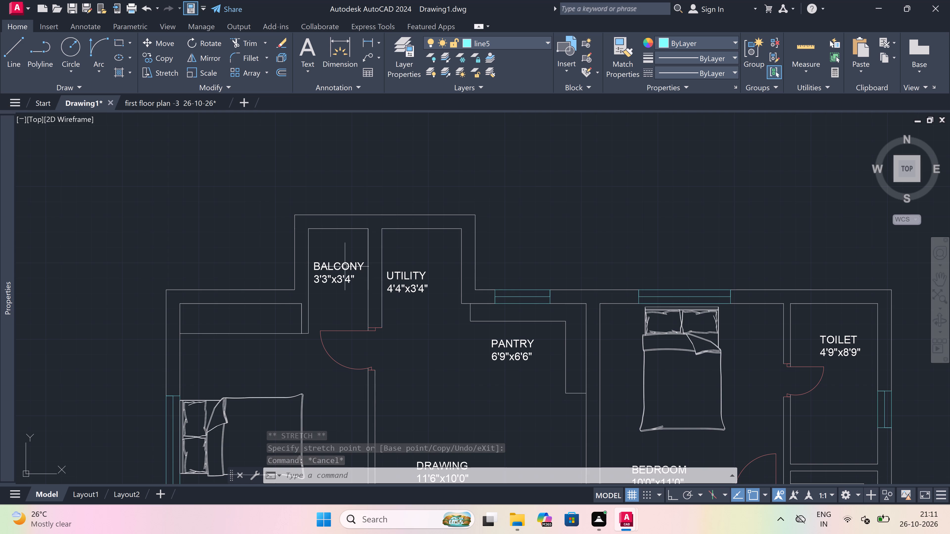
{"action": "scroll", "coordinate": [374, 242], "scroll_direction": "down", "scroll_amount": 3}
{"action": "scroll", "coordinate": [408, 269], "scroll_direction": "up", "scroll_amount": 1}
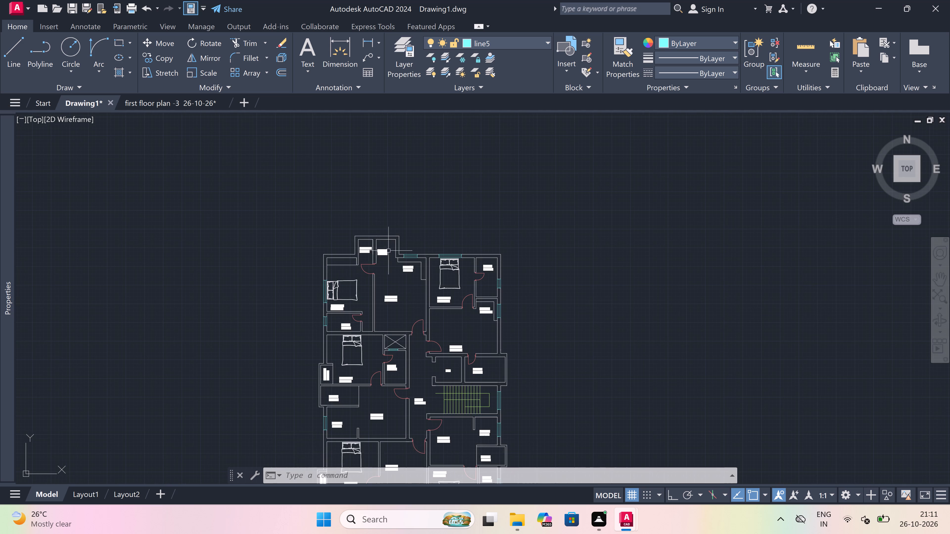
{"action": "scroll", "coordinate": [401, 280], "scroll_direction": "down", "scroll_amount": 1}
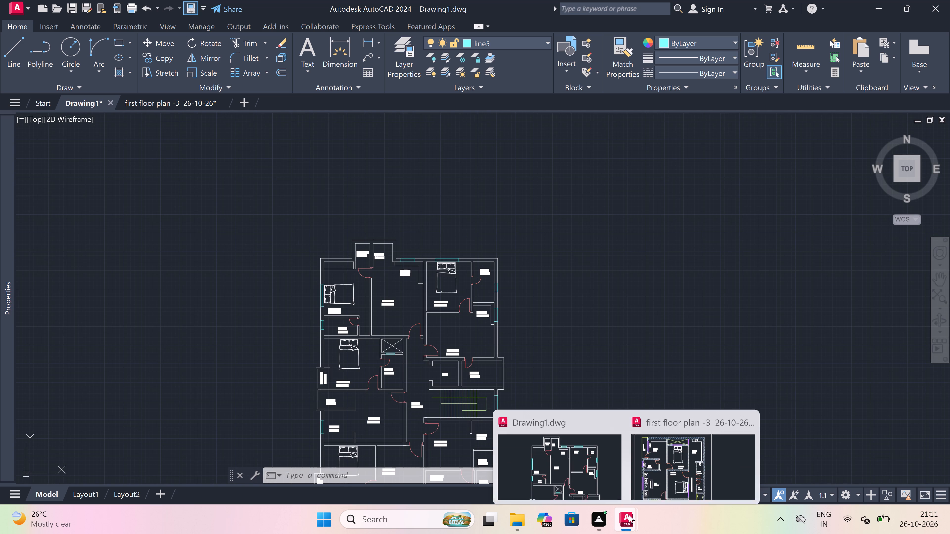
{"action": "left_click", "coordinate": [671, 448]}
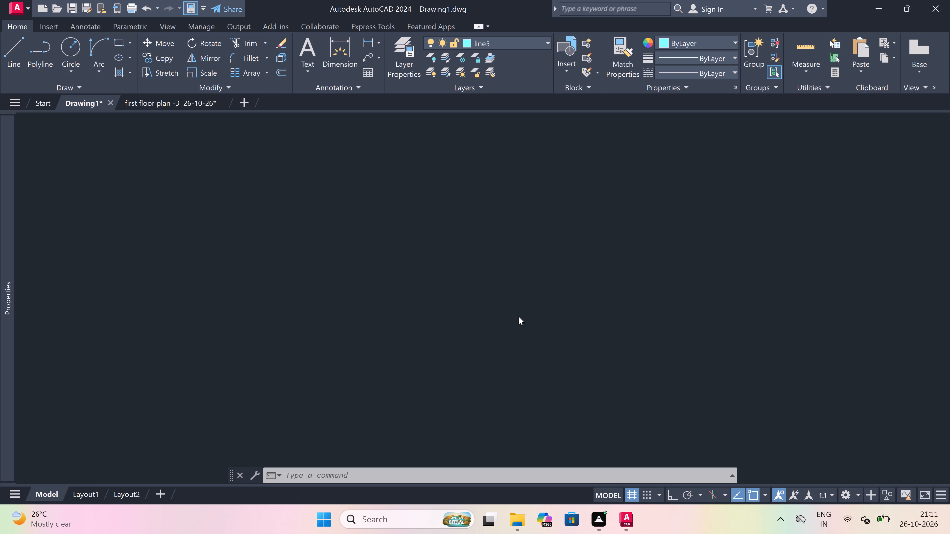
{"action": "scroll", "coordinate": [399, 261], "scroll_direction": "down", "scroll_amount": 3}
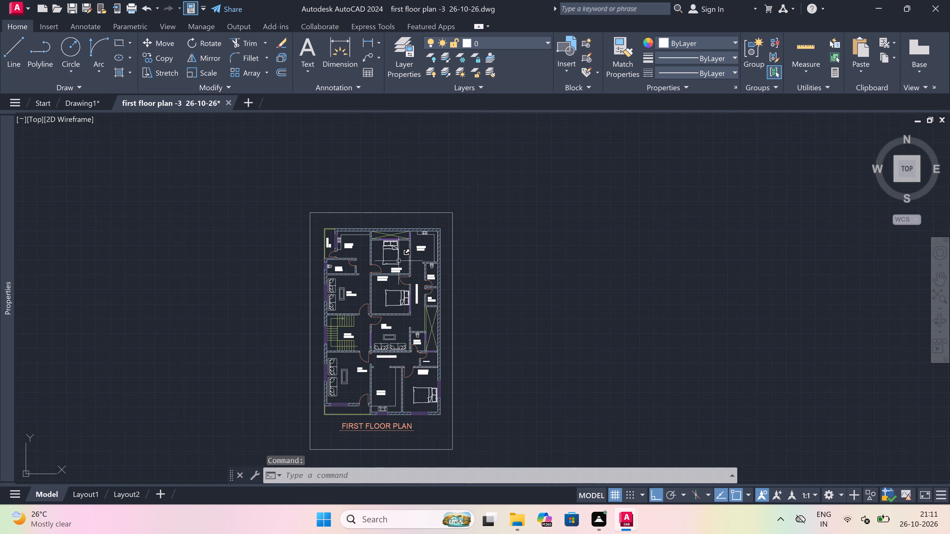
{"action": "scroll", "coordinate": [447, 265], "scroll_direction": "up", "scroll_amount": 3}
{"action": "scroll", "coordinate": [349, 262], "scroll_direction": "up", "scroll_amount": 2}
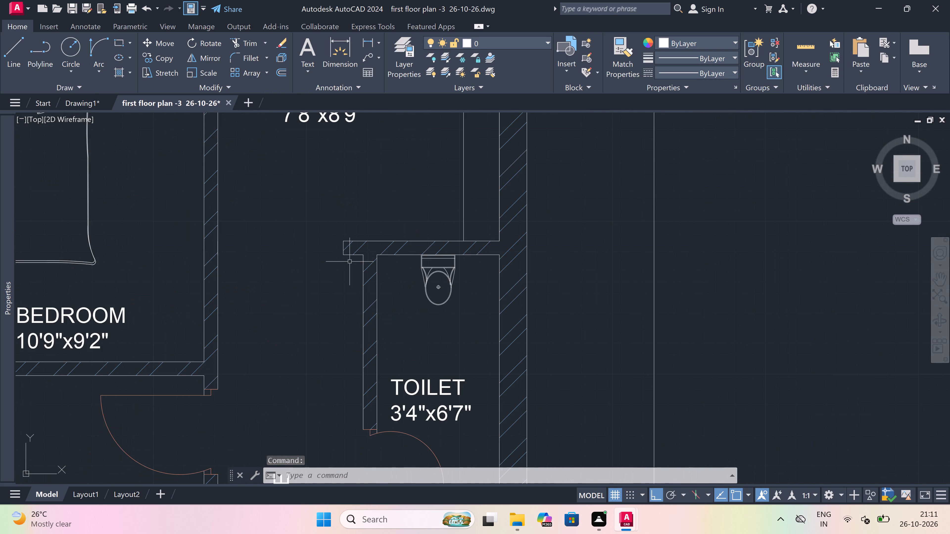
{"action": "left_click_drag", "start_coordinate": [471, 265], "coordinate": [462, 274]}
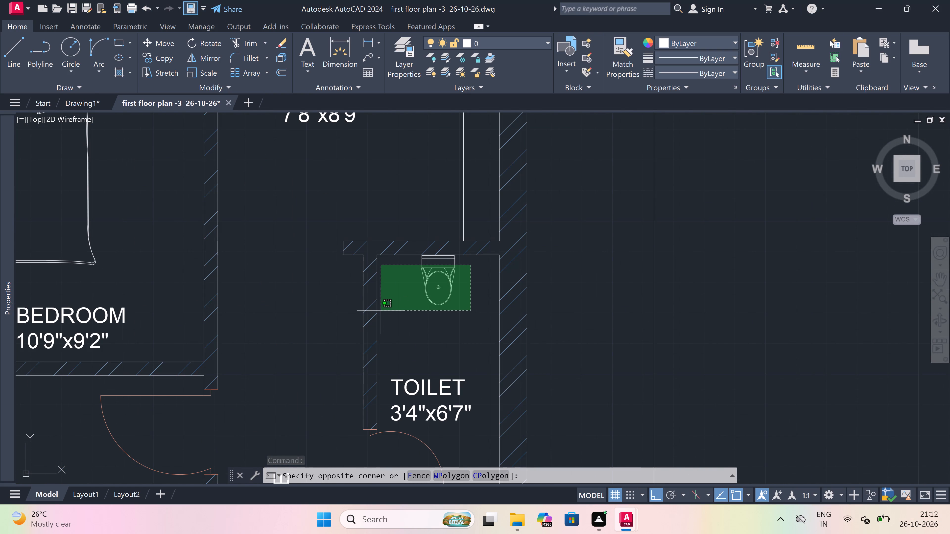
{"action": "left_click", "coordinate": [410, 312]}
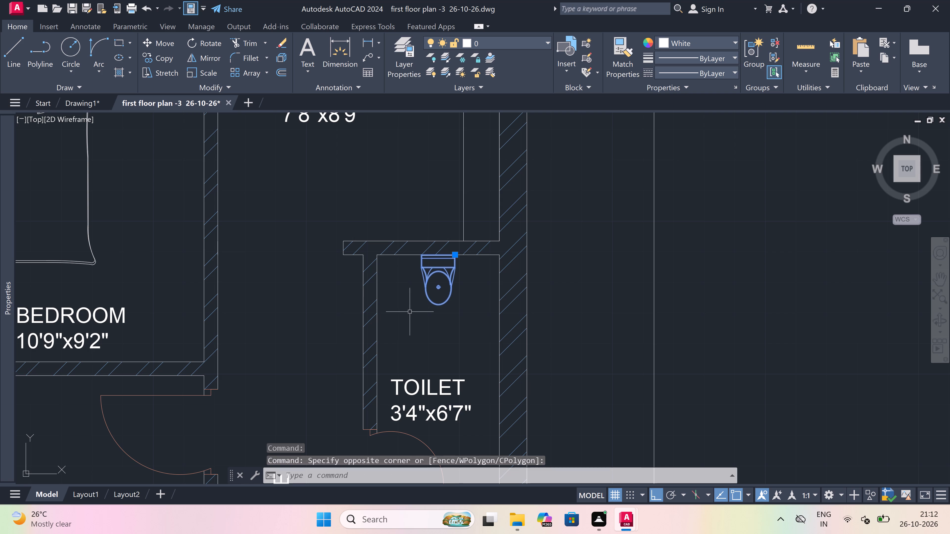
{"action": "key", "text": "ctrl+c"}
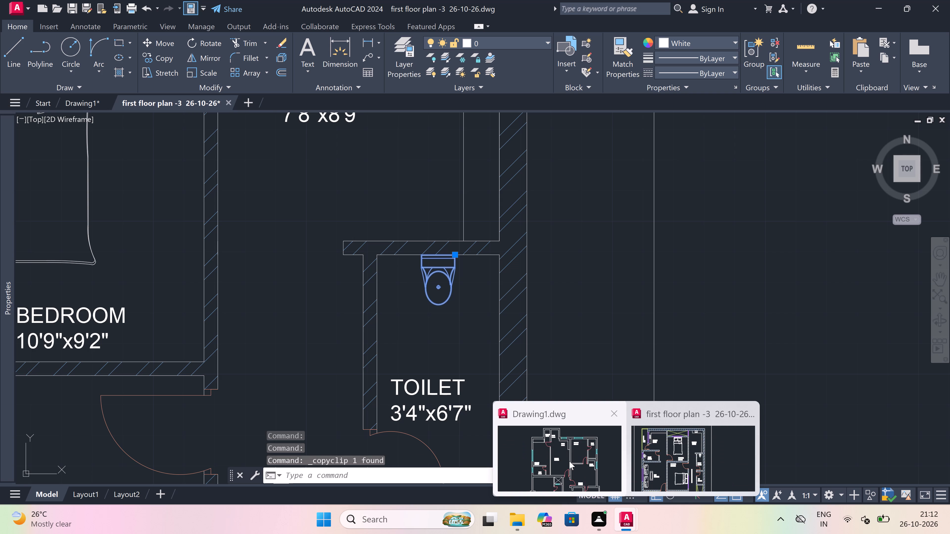
Paste the WC into Drawing1, in the open area above the DRAWING 10'9"x11'9" label.
{"action": "left_click", "coordinate": [569, 457]}
{"action": "key", "text": "ctrl+v"}
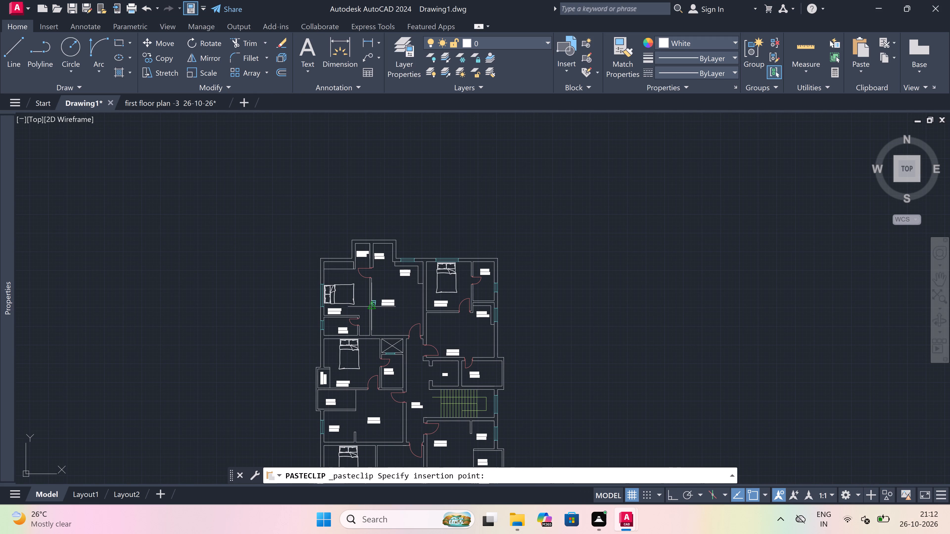
{"action": "scroll", "coordinate": [371, 267], "scroll_direction": "up", "scroll_amount": 1}
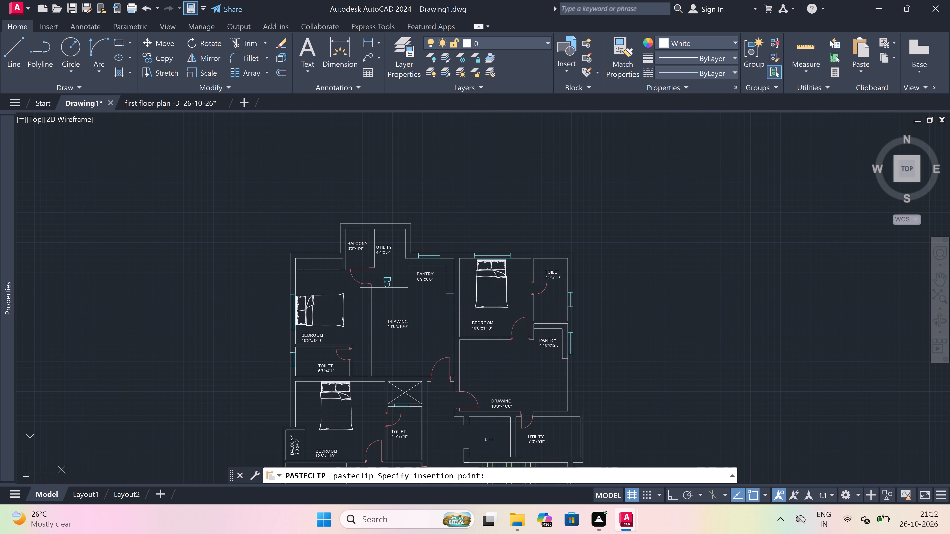
{"action": "scroll", "coordinate": [387, 284], "scroll_direction": "down", "scroll_amount": 1}
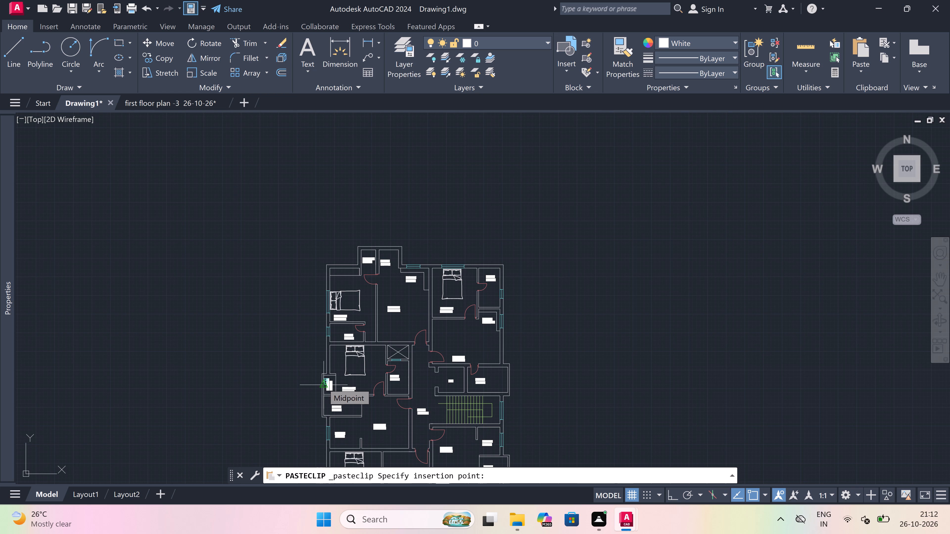
{"action": "scroll", "coordinate": [330, 378], "scroll_direction": "up", "scroll_amount": 1}
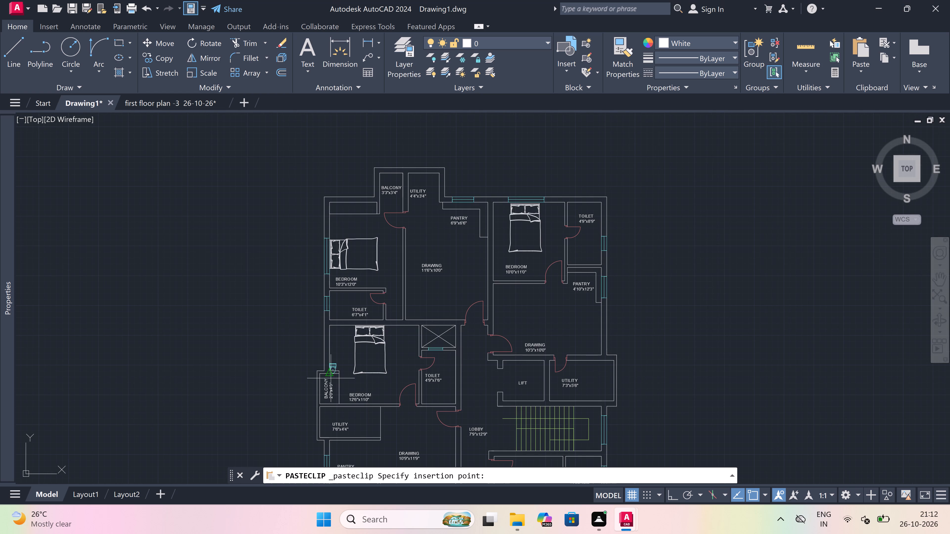
{"action": "scroll", "coordinate": [455, 376], "scroll_direction": "up", "scroll_amount": 1}
{"action": "scroll", "coordinate": [420, 366], "scroll_direction": "down", "scroll_amount": 2}
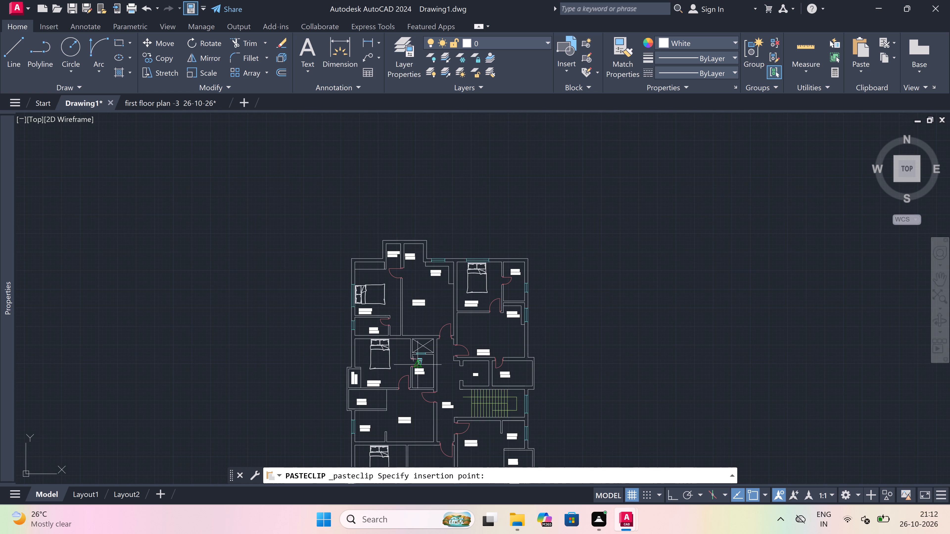
{"action": "scroll", "coordinate": [425, 404], "scroll_direction": "up", "scroll_amount": 3}
{"action": "left_click", "coordinate": [362, 418]}
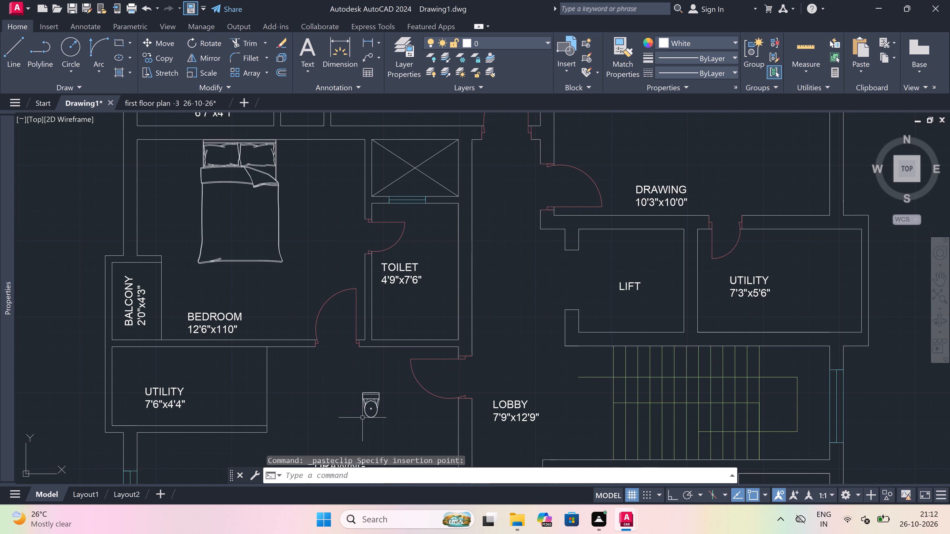
{"action": "key", "text": "Escape"}
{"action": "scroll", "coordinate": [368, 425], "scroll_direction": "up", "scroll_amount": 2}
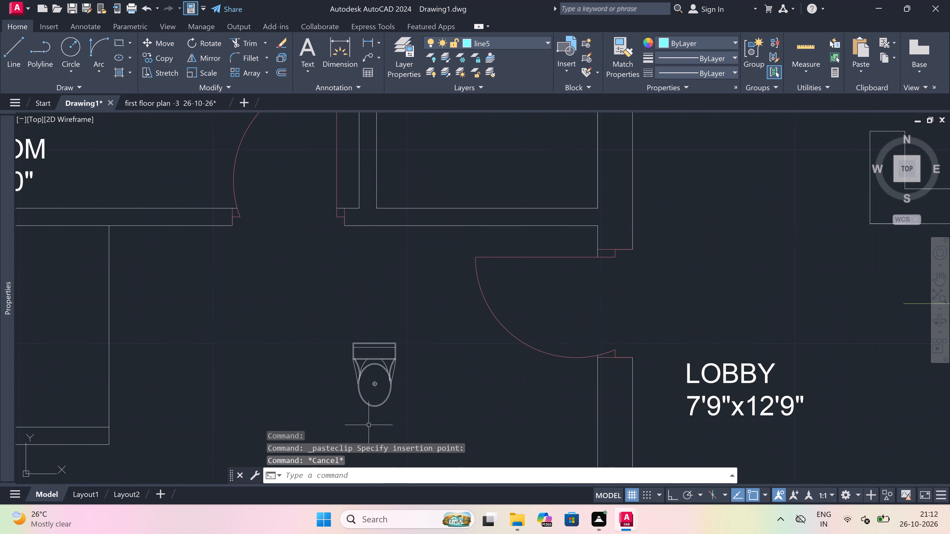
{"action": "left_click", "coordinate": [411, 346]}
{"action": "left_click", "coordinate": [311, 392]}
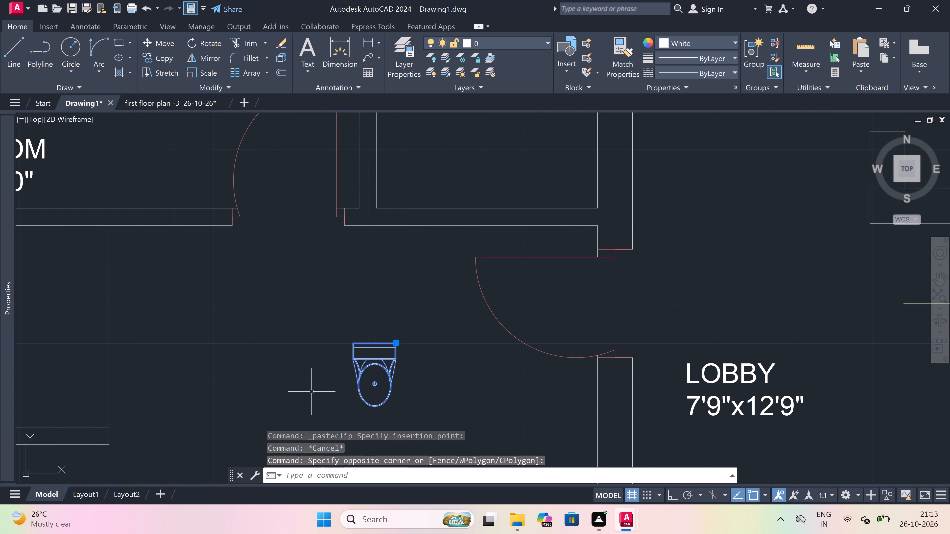
Shift the TOILET 4'9"x8'9" label slightly left within its room beside the 10'0"x11'0" bedroom.
{"action": "scroll", "coordinate": [311, 392], "scroll_direction": "down", "scroll_amount": 4}
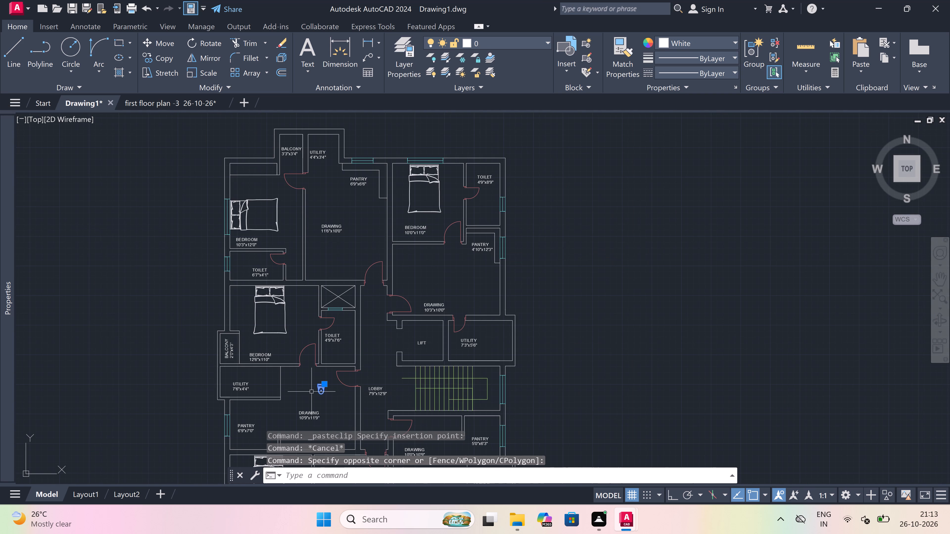
{"action": "scroll", "coordinate": [311, 392], "scroll_direction": "up", "scroll_amount": 1}
{"action": "scroll", "coordinate": [311, 391], "scroll_direction": "down", "scroll_amount": 1}
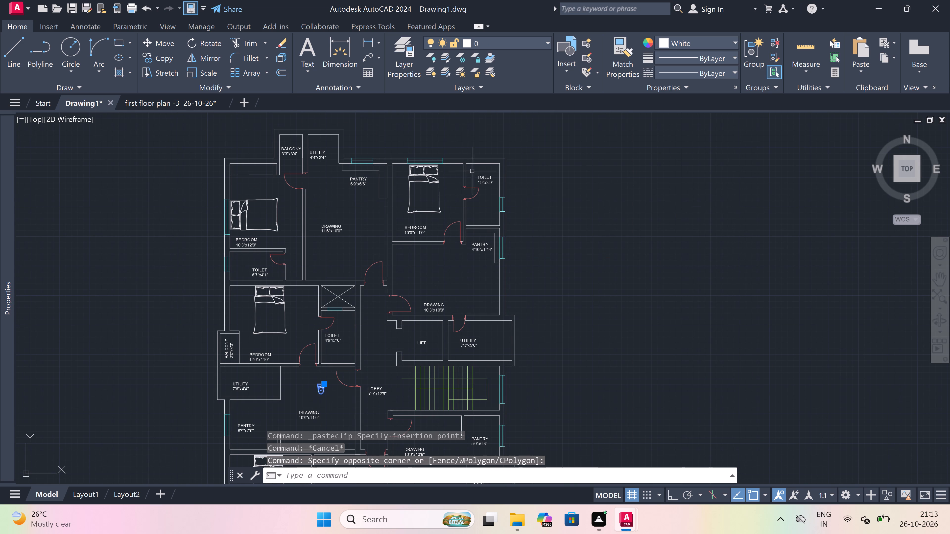
{"action": "scroll", "coordinate": [480, 168], "scroll_direction": "up", "scroll_amount": 2}
{"action": "left_click", "coordinate": [491, 187]}
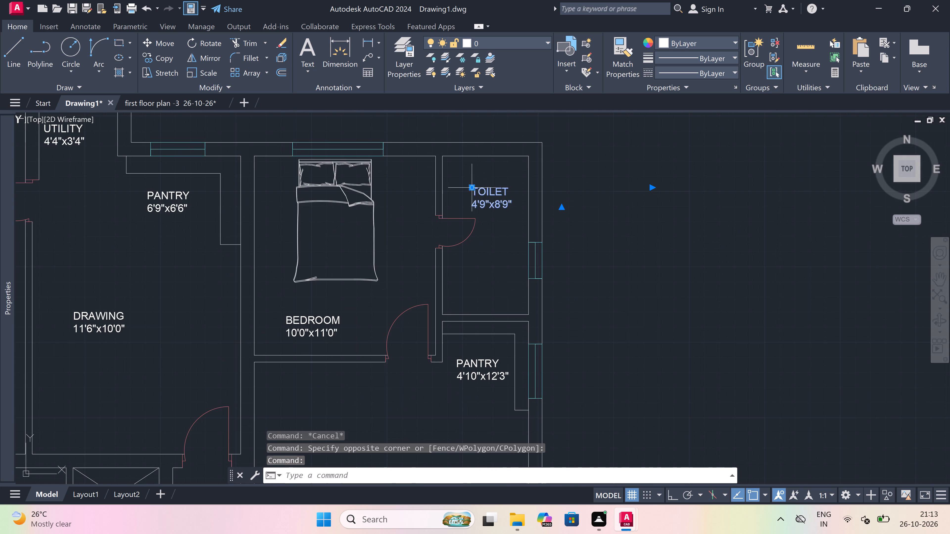
{"action": "left_click", "coordinate": [471, 187]}
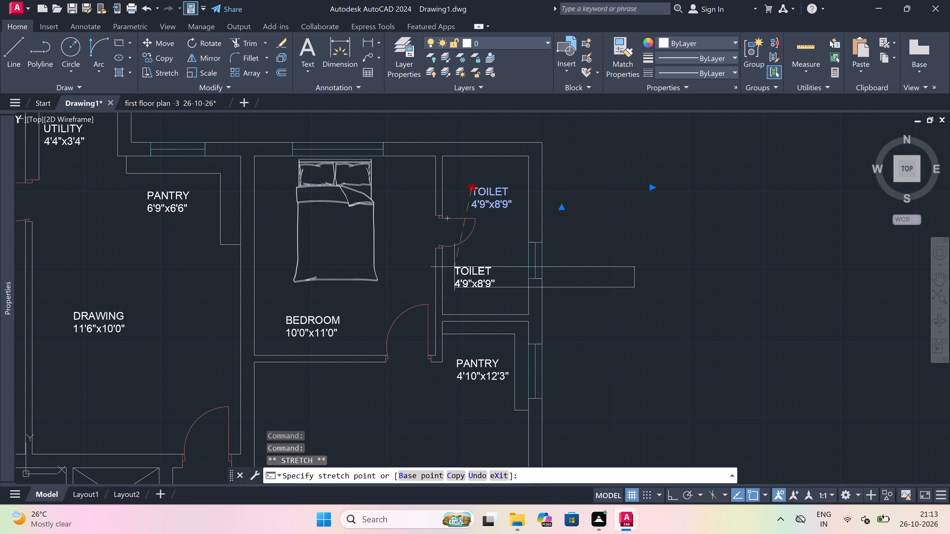
{"action": "left_click", "coordinate": [462, 182]}
{"action": "key", "text": "Escape"}
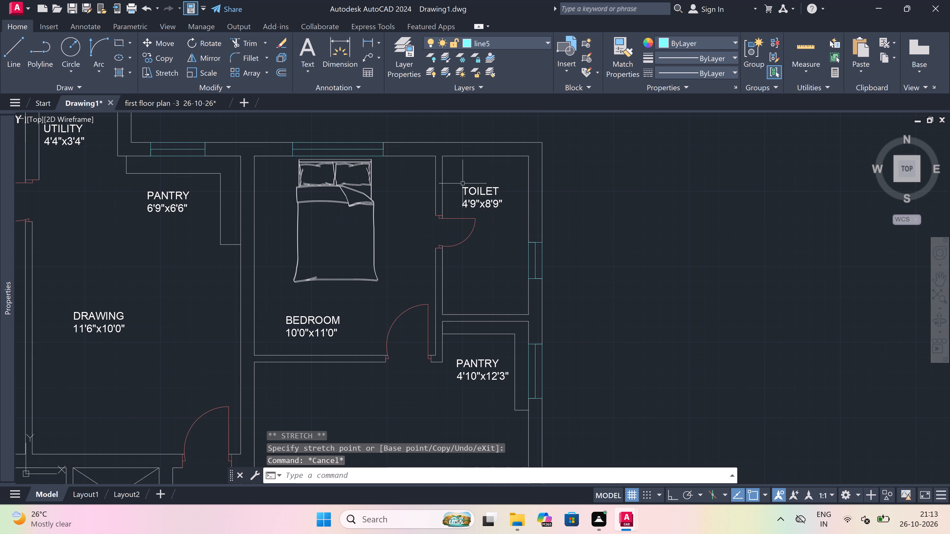
Rotate the pasted WC by 270° about its bowl centre so its tank faces right, with Ortho on.
{"action": "scroll", "coordinate": [463, 184], "scroll_direction": "down", "scroll_amount": 3}
{"action": "scroll", "coordinate": [463, 213], "scroll_direction": "up", "scroll_amount": 1}
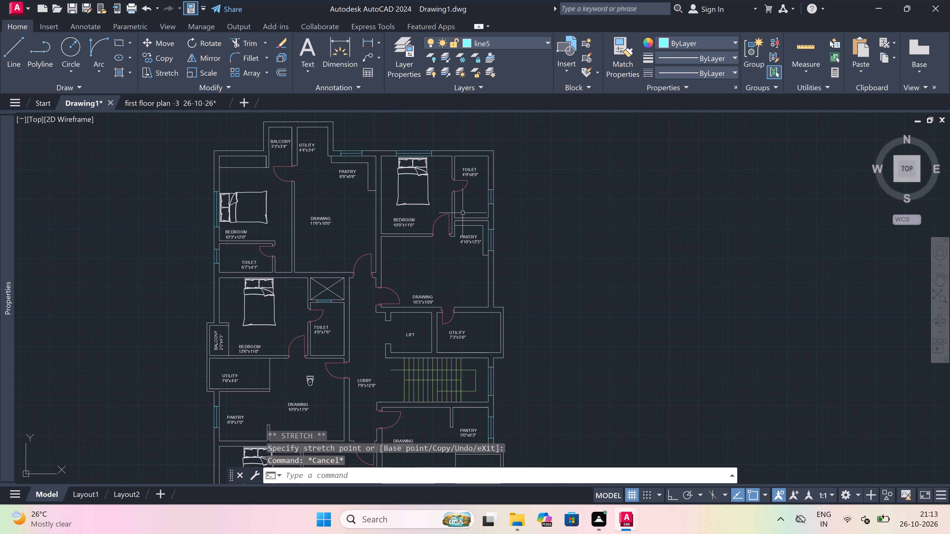
{"action": "scroll", "coordinate": [463, 213], "scroll_direction": "down", "scroll_amount": 1}
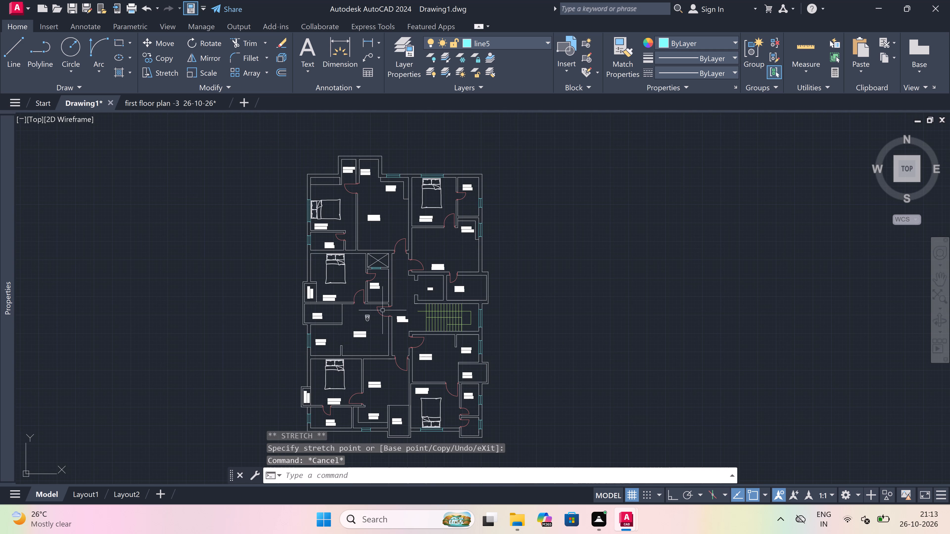
{"action": "scroll", "coordinate": [372, 316], "scroll_direction": "up", "scroll_amount": 4}
{"action": "left_click", "coordinate": [369, 309]}
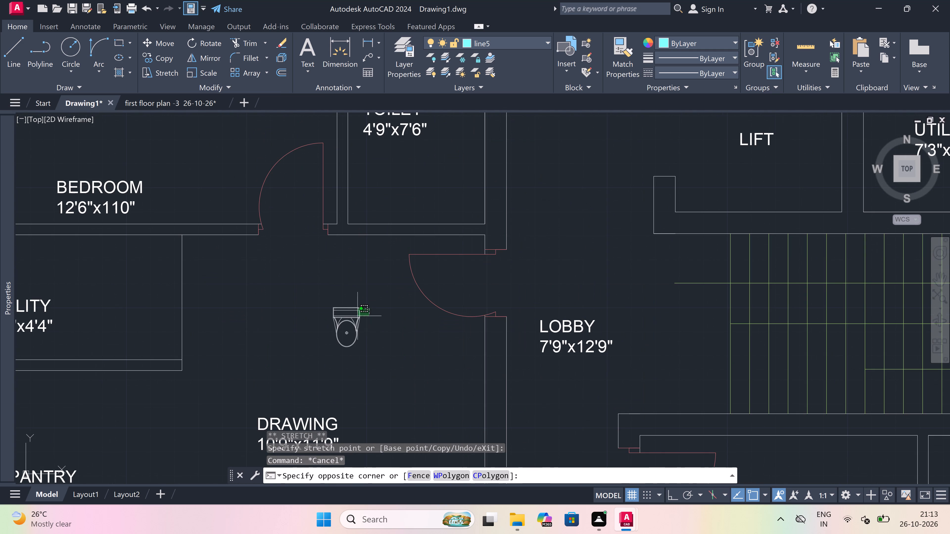
{"action": "left_click", "coordinate": [305, 351]}
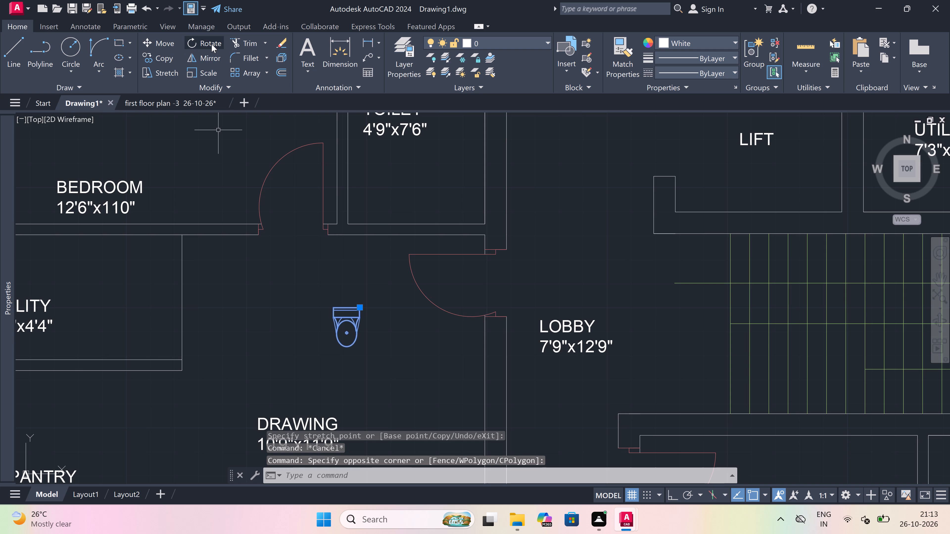
{"action": "left_click", "coordinate": [212, 44]}
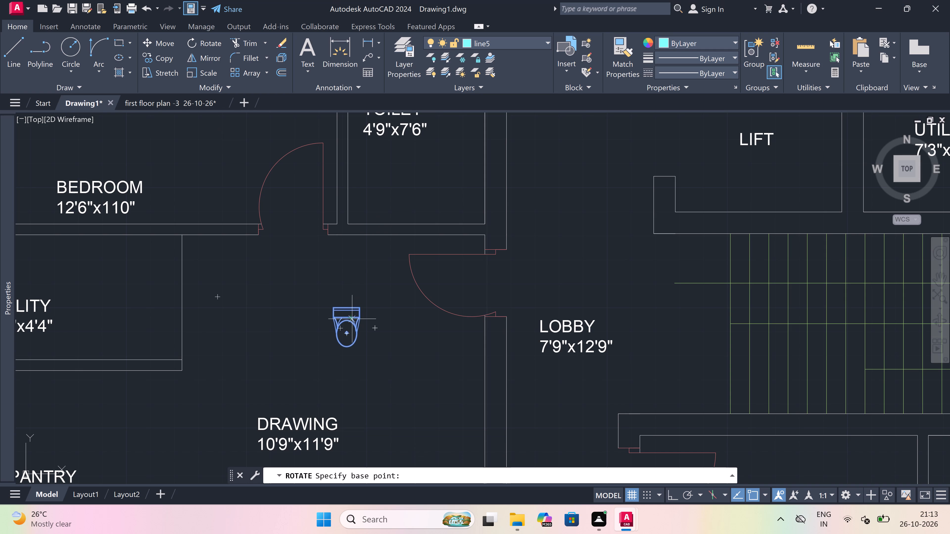
{"action": "left_click_drag", "start_coordinate": [346, 336], "coordinate": [346, 327]}
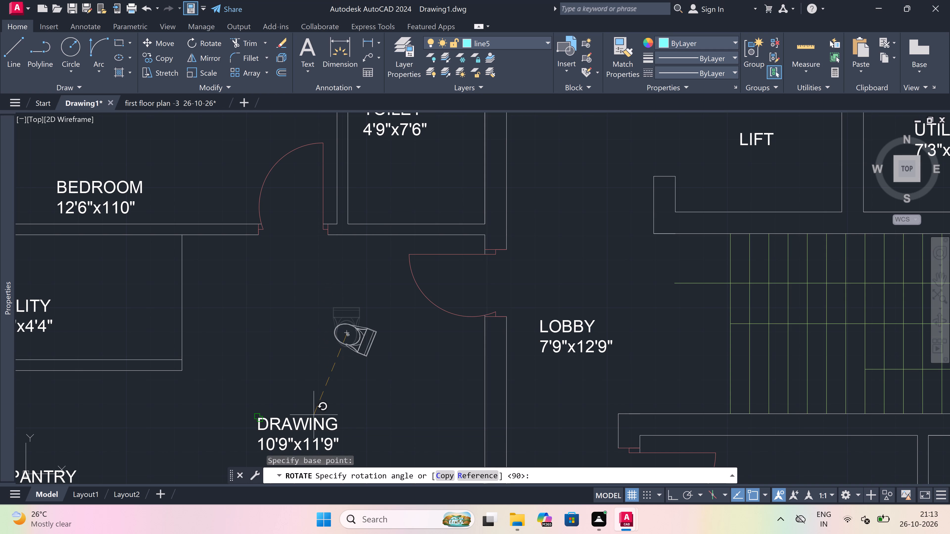
{"action": "key", "text": "F8"}
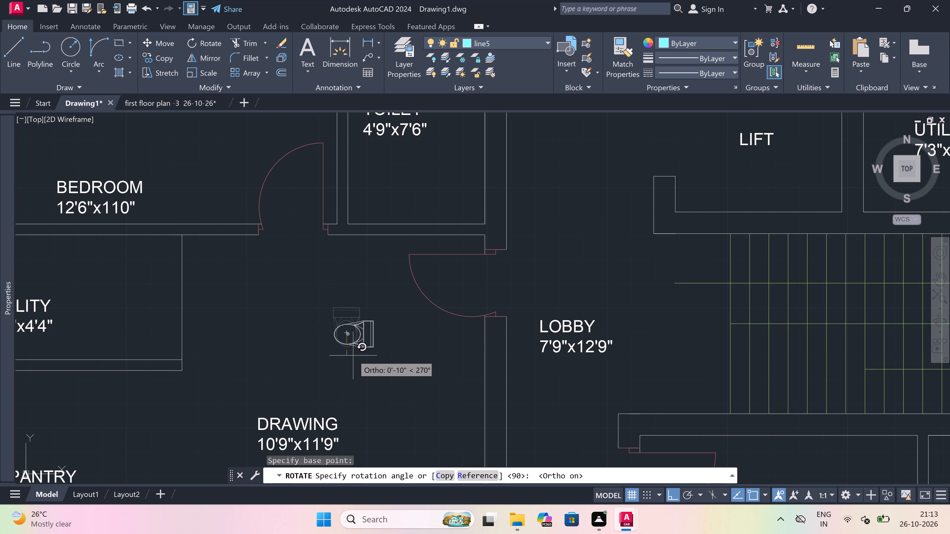
{"action": "left_click", "coordinate": [351, 375]}
Copy the rotated WC by the back of its tank into the 4'9"x8'9" toilet, beside its outer wall below the window, with Ortho off.
{"action": "left_click", "coordinate": [363, 332]}
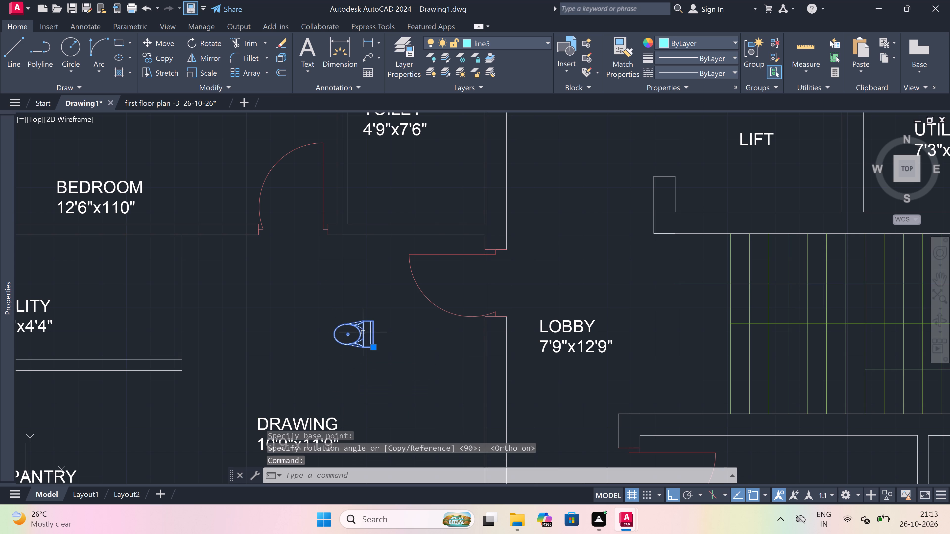
{"action": "left_click_drag", "start_coordinate": [163, 56], "coordinate": [167, 56]}
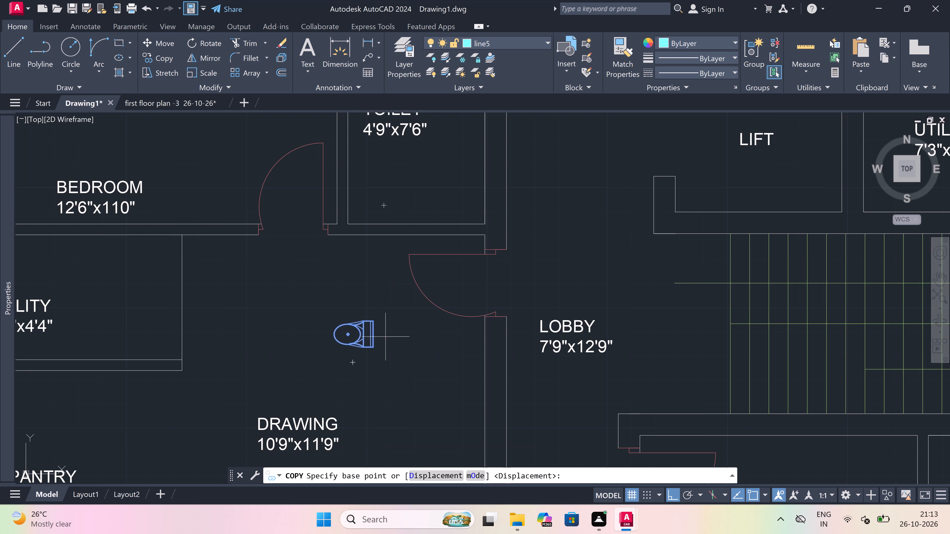
{"action": "left_click_drag", "start_coordinate": [376, 331], "coordinate": [380, 328]}
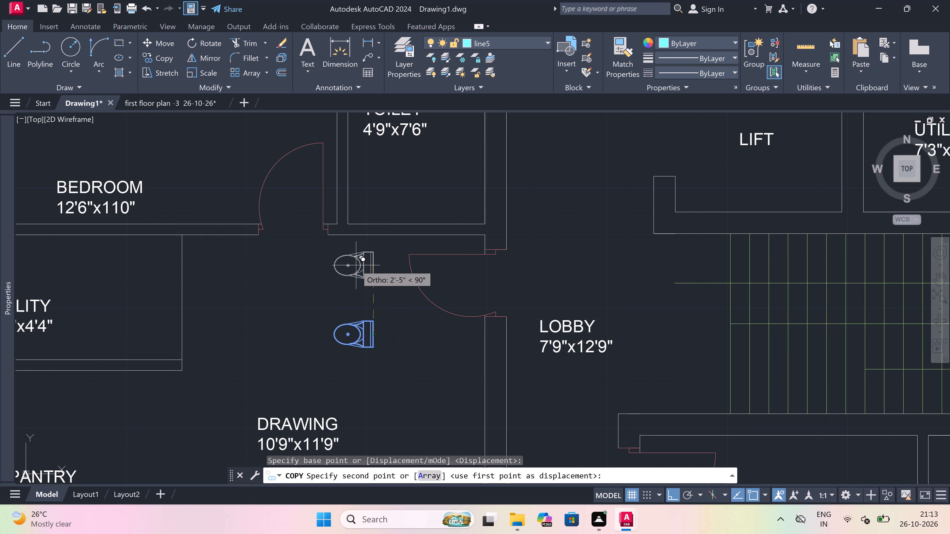
{"action": "key", "text": "F8"}
{"action": "scroll", "coordinate": [360, 288], "scroll_direction": "down", "scroll_amount": 1}
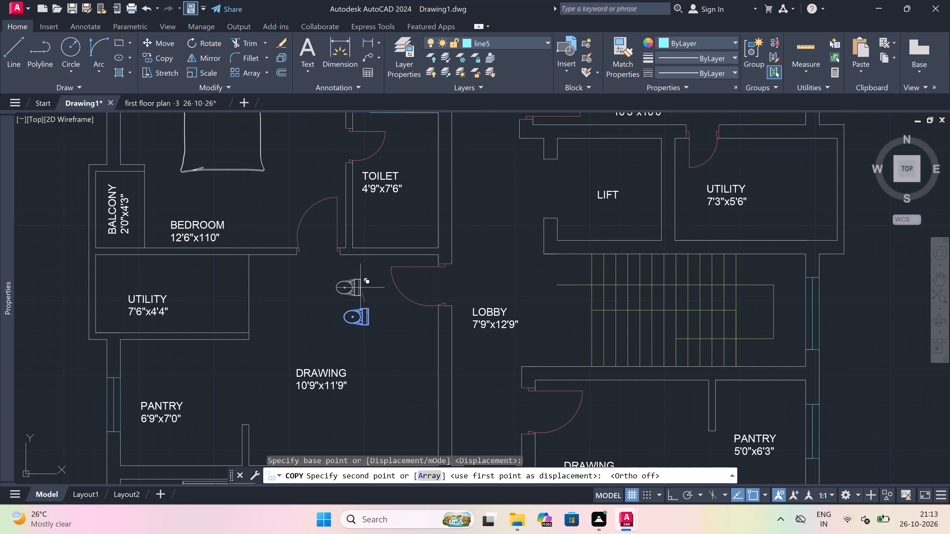
{"action": "key", "text": "F9"}
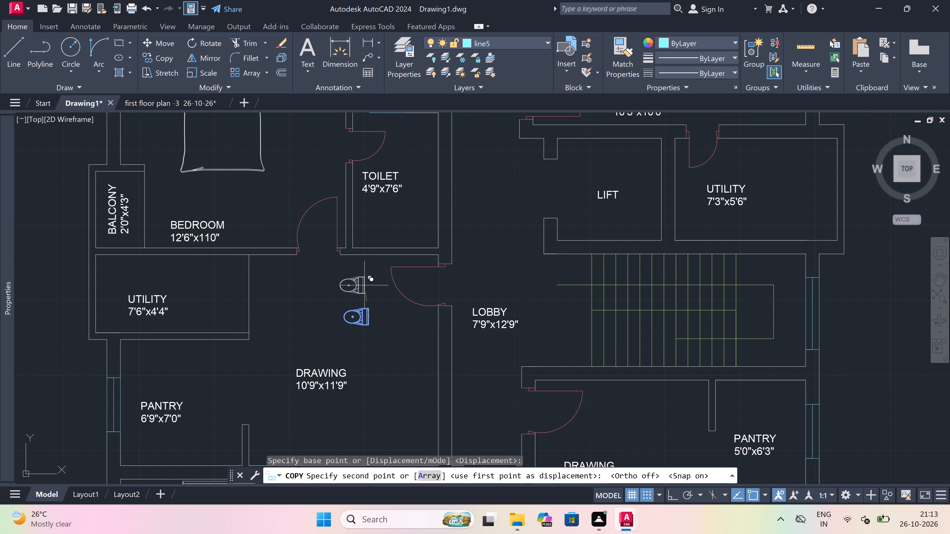
{"action": "key", "text": "F9"}
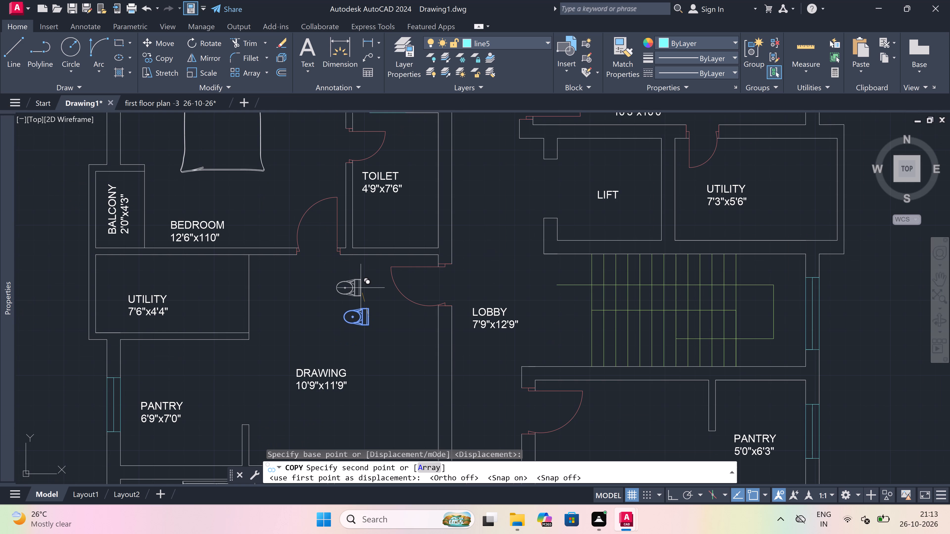
{"action": "key", "text": "F8"}
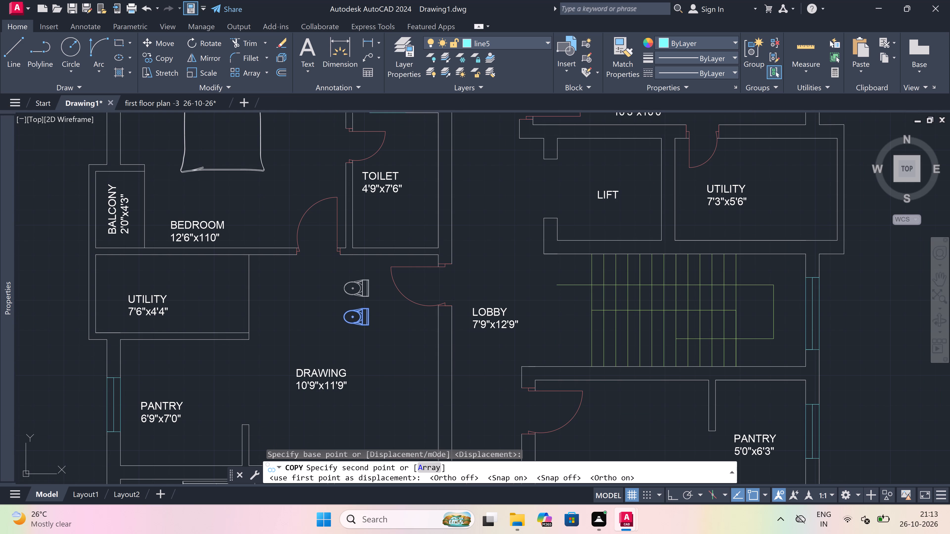
{"action": "key", "text": "F8"}
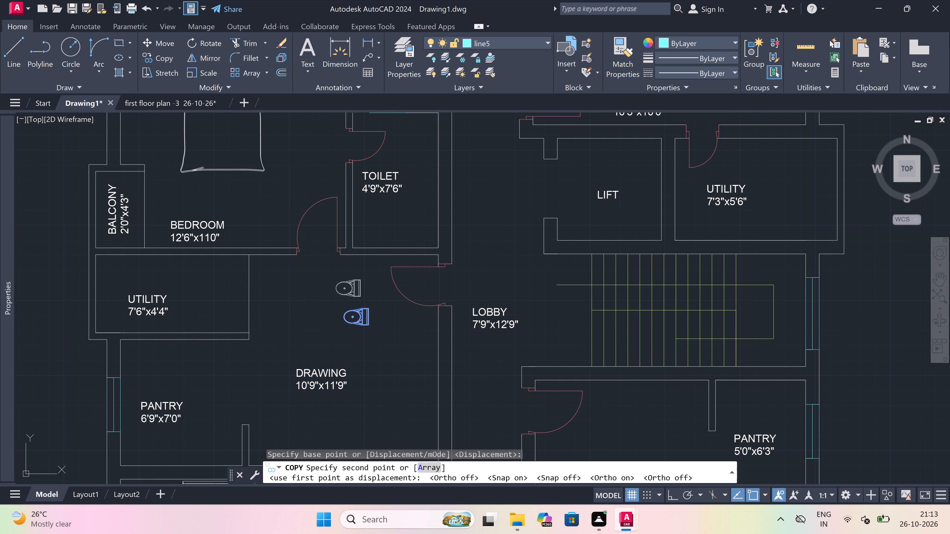
{"action": "scroll", "coordinate": [360, 283], "scroll_direction": "down", "scroll_amount": 3}
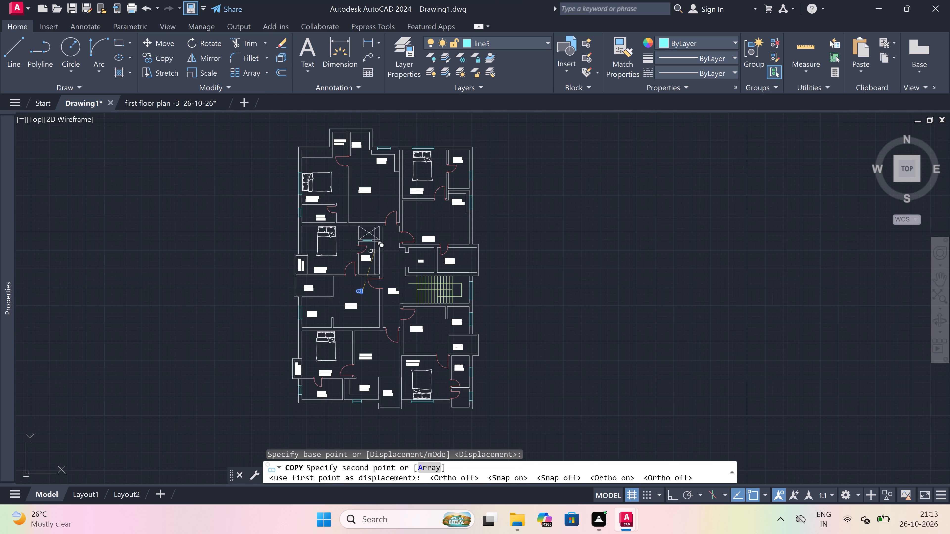
{"action": "scroll", "coordinate": [474, 141], "scroll_direction": "up", "scroll_amount": 2}
{"action": "scroll", "coordinate": [430, 221], "scroll_direction": "down", "scroll_amount": 1}
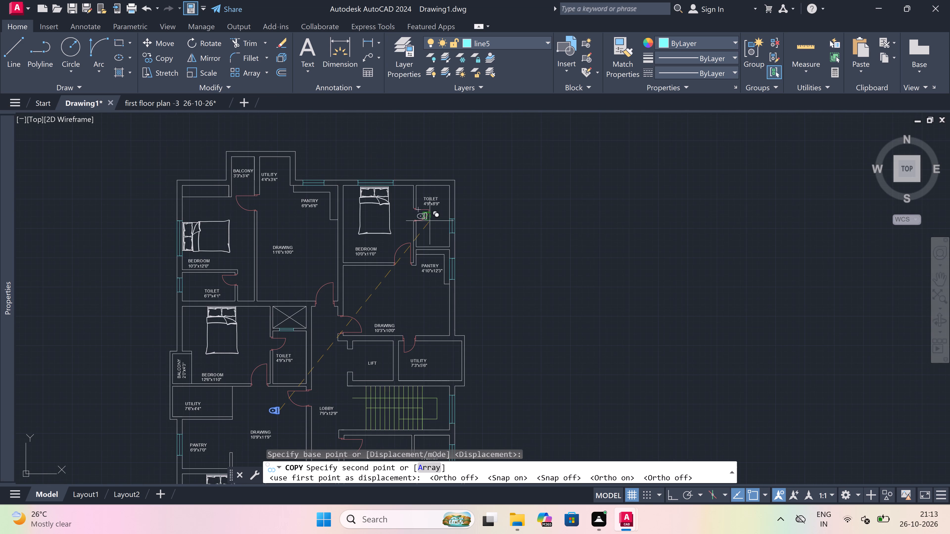
{"action": "scroll", "coordinate": [430, 221], "scroll_direction": "down", "scroll_amount": 1}
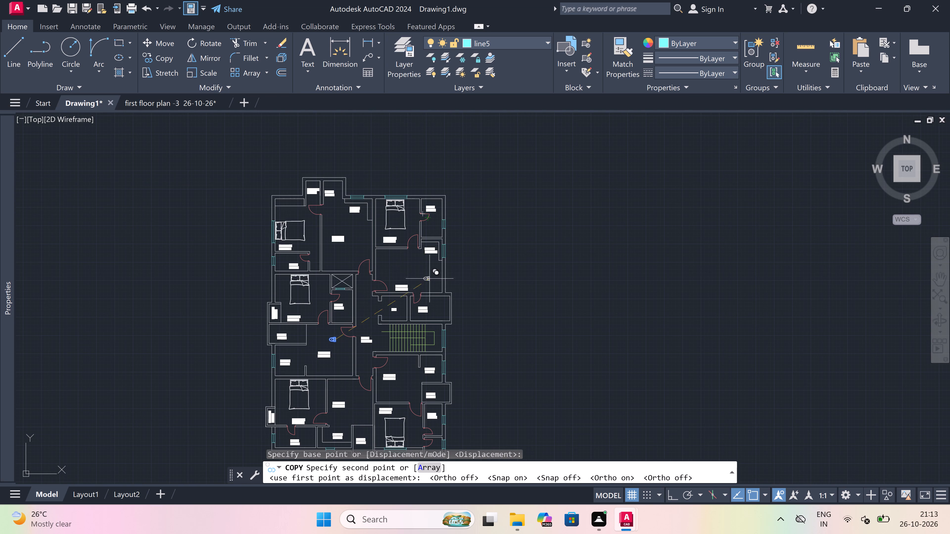
{"action": "scroll", "coordinate": [437, 297], "scroll_direction": "up", "scroll_amount": 1}
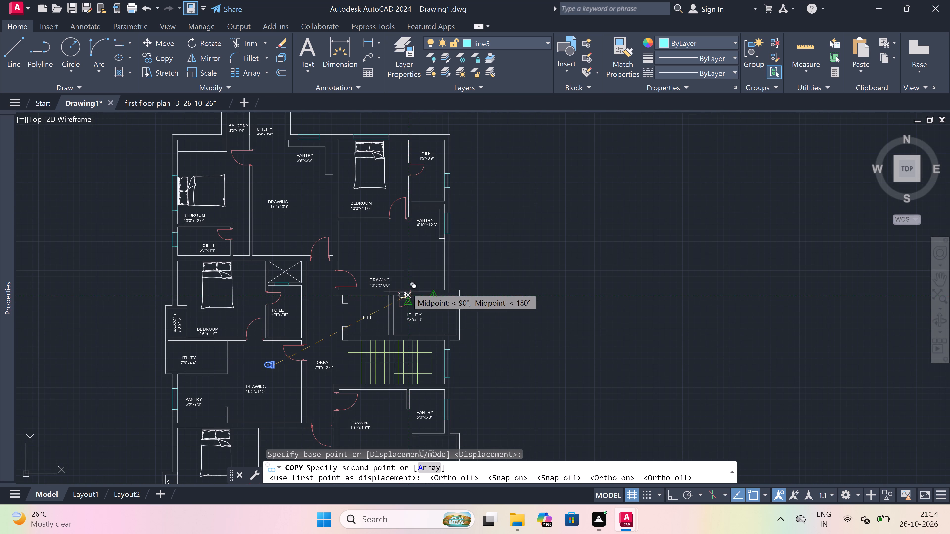
{"action": "scroll", "coordinate": [414, 172], "scroll_direction": "up", "scroll_amount": 2}
{"action": "scroll", "coordinate": [504, 200], "scroll_direction": "up", "scroll_amount": 2}
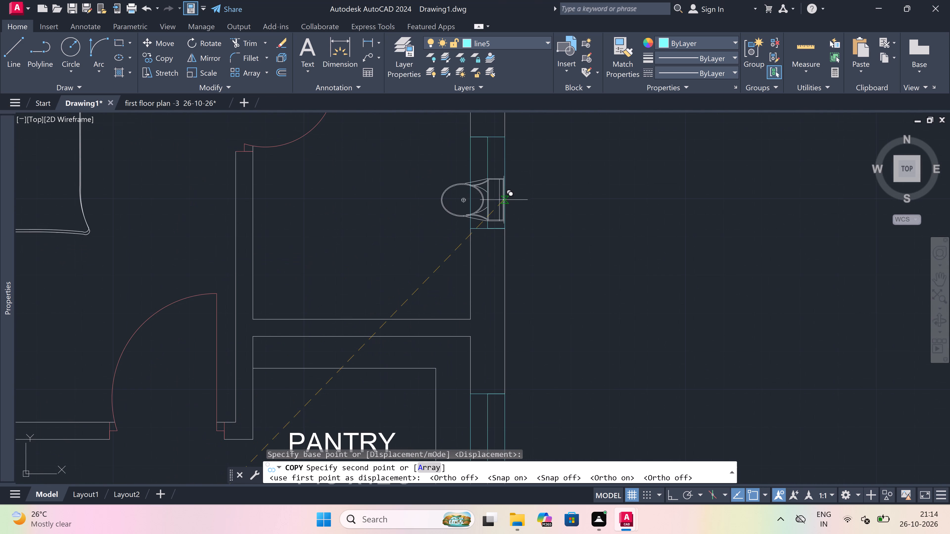
{"action": "scroll", "coordinate": [456, 256], "scroll_direction": "up", "scroll_amount": 2}
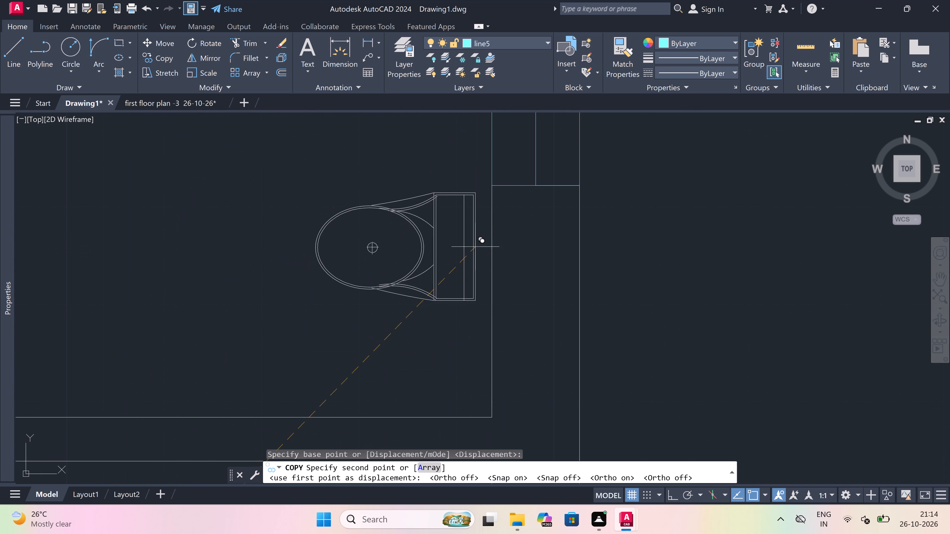
{"action": "left_click_drag", "start_coordinate": [489, 241], "coordinate": [485, 242]}
Place another copy of the WC in the 4'9"x7'6" toilet, with its tank against the lobby-side wall below the label.
{"action": "scroll", "coordinate": [468, 244], "scroll_direction": "down", "scroll_amount": 6}
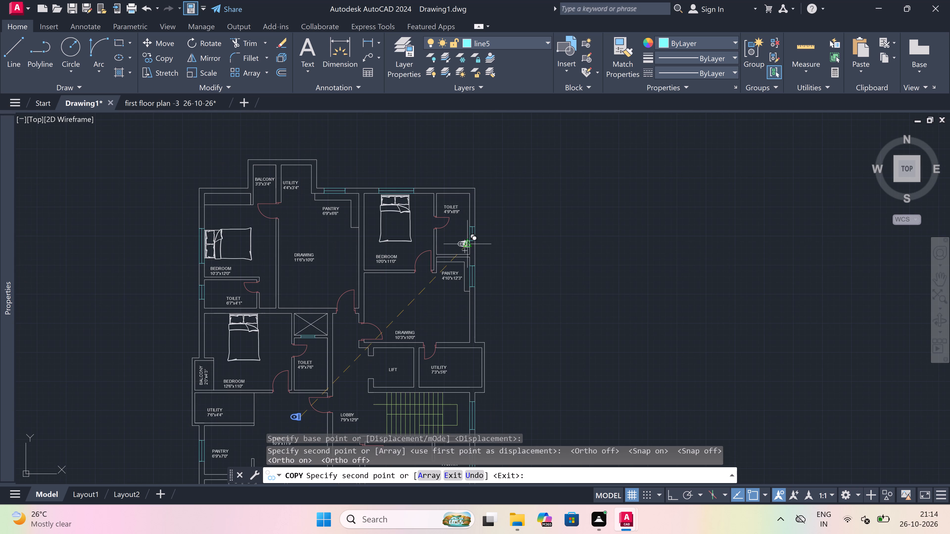
{"action": "scroll", "coordinate": [322, 344], "scroll_direction": "down", "scroll_amount": 3}
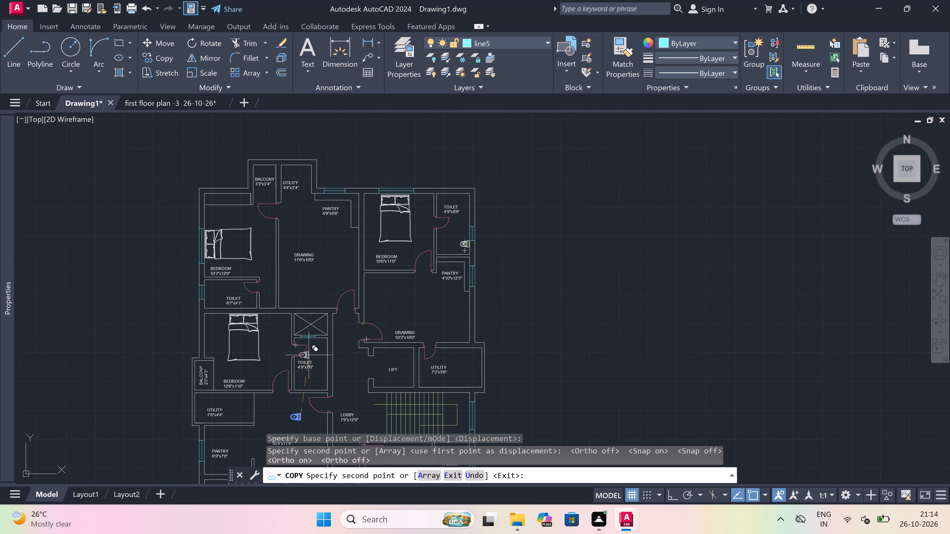
{"action": "scroll", "coordinate": [319, 361], "scroll_direction": "up", "scroll_amount": 4}
{"action": "scroll", "coordinate": [312, 311], "scroll_direction": "up", "scroll_amount": 3}
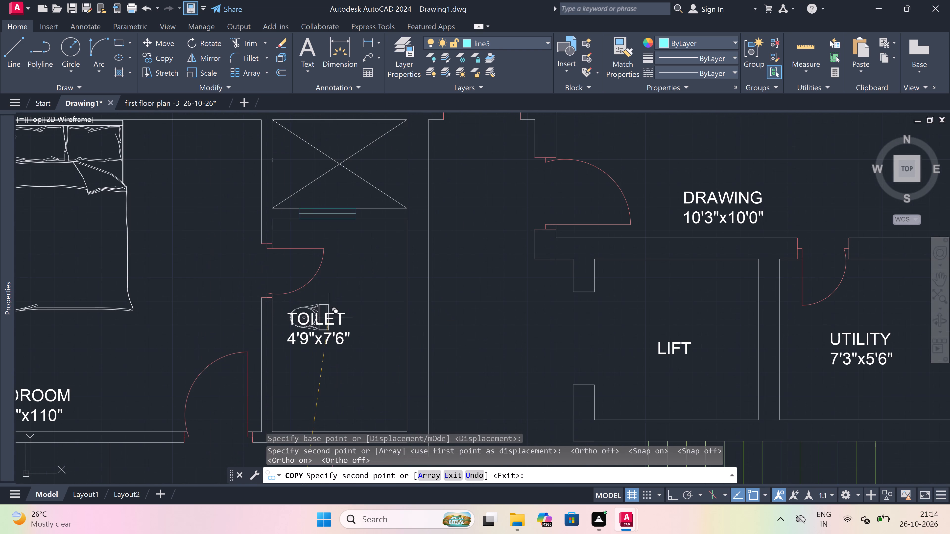
{"action": "scroll", "coordinate": [359, 348], "scroll_direction": "down", "scroll_amount": 2}
{"action": "scroll", "coordinate": [375, 366], "scroll_direction": "up", "scroll_amount": 2}
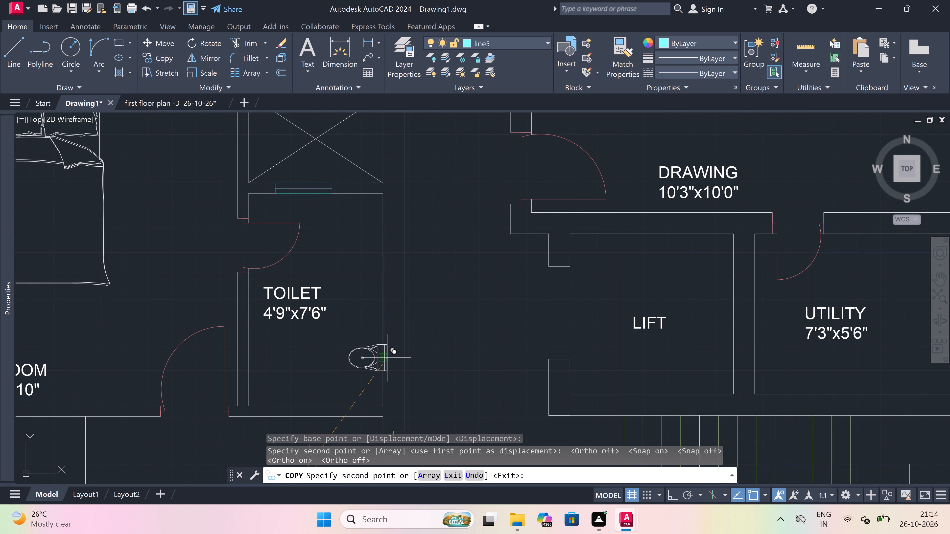
{"action": "left_click_drag", "start_coordinate": [382, 359], "coordinate": [378, 350]}
Place a third WC copy in the 4'0"x7'3" toilet, against the outer wall near its upper corner, and end the copying.
{"action": "scroll", "coordinate": [331, 270], "scroll_direction": "down", "scroll_amount": 5}
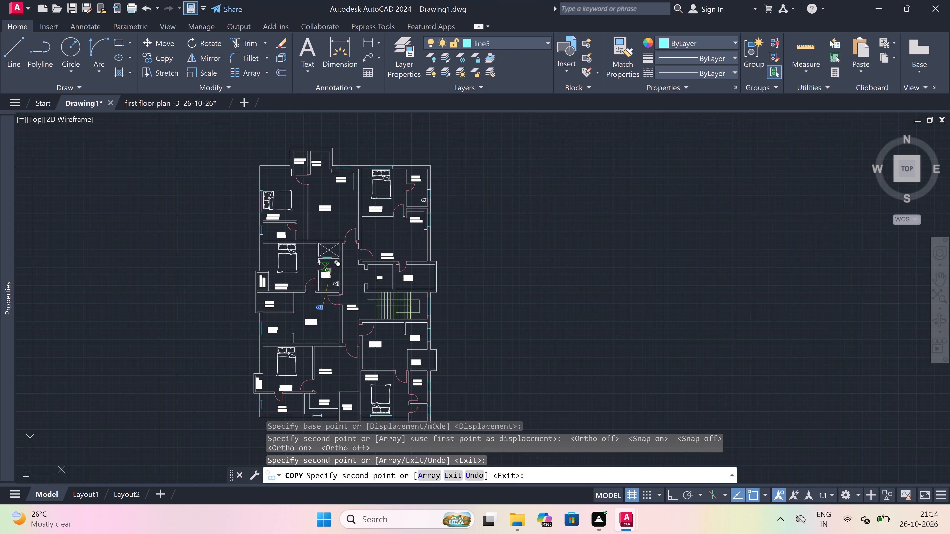
{"action": "scroll", "coordinate": [408, 341], "scroll_direction": "down", "scroll_amount": 2}
{"action": "scroll", "coordinate": [414, 356], "scroll_direction": "up", "scroll_amount": 4}
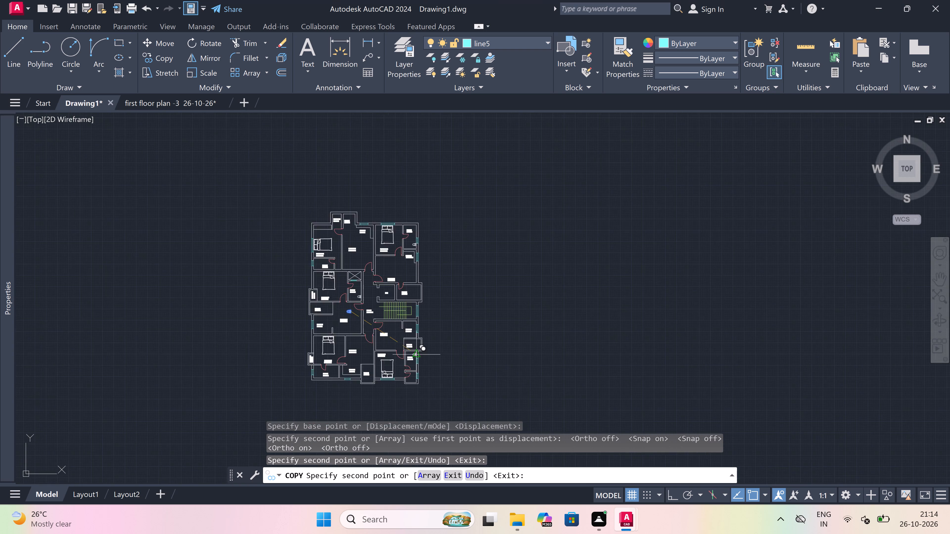
{"action": "scroll", "coordinate": [415, 357], "scroll_direction": "up", "scroll_amount": 2}
{"action": "left_click_drag", "start_coordinate": [428, 344], "coordinate": [425, 341]}
{"action": "scroll", "coordinate": [374, 266], "scroll_direction": "down", "scroll_amount": 6}
{"action": "scroll", "coordinate": [298, 292], "scroll_direction": "up", "scroll_amount": 1}
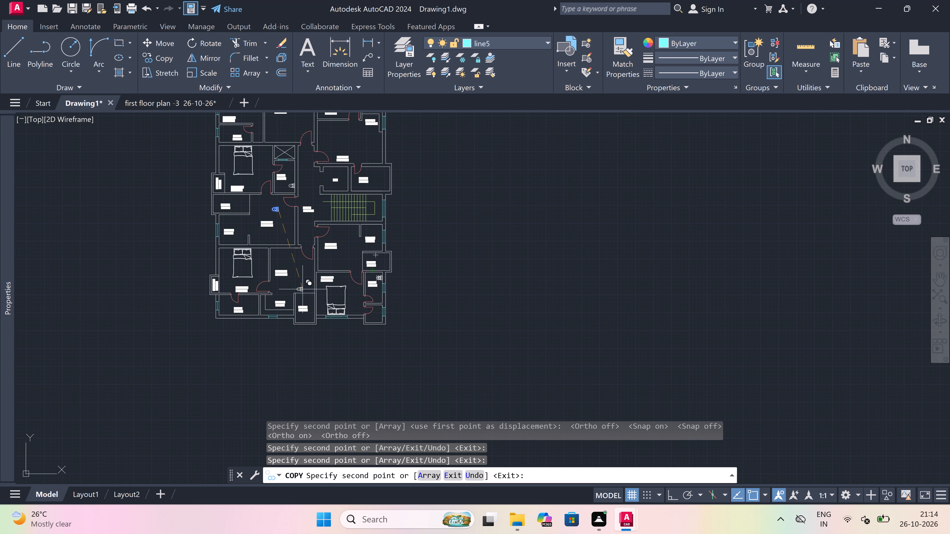
{"action": "scroll", "coordinate": [298, 291], "scroll_direction": "up", "scroll_amount": 2}
{"action": "scroll", "coordinate": [297, 292], "scroll_direction": "down", "scroll_amount": 1}
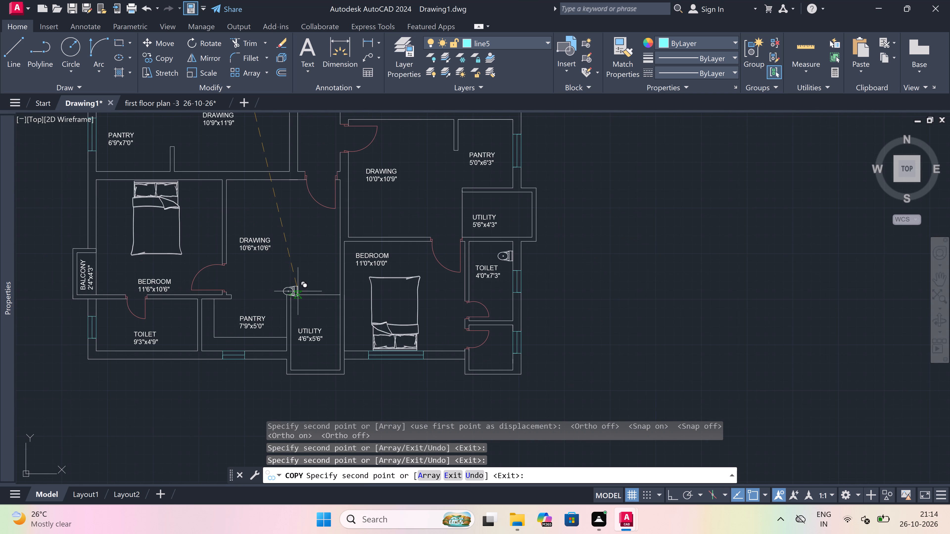
{"action": "scroll", "coordinate": [300, 289], "scroll_direction": "down", "scroll_amount": 1}
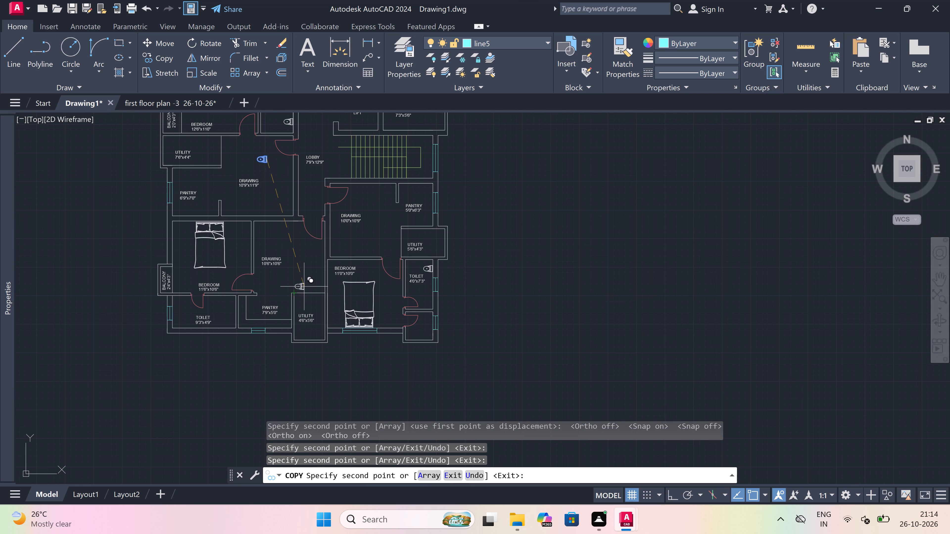
{"action": "key", "text": "Escape"}
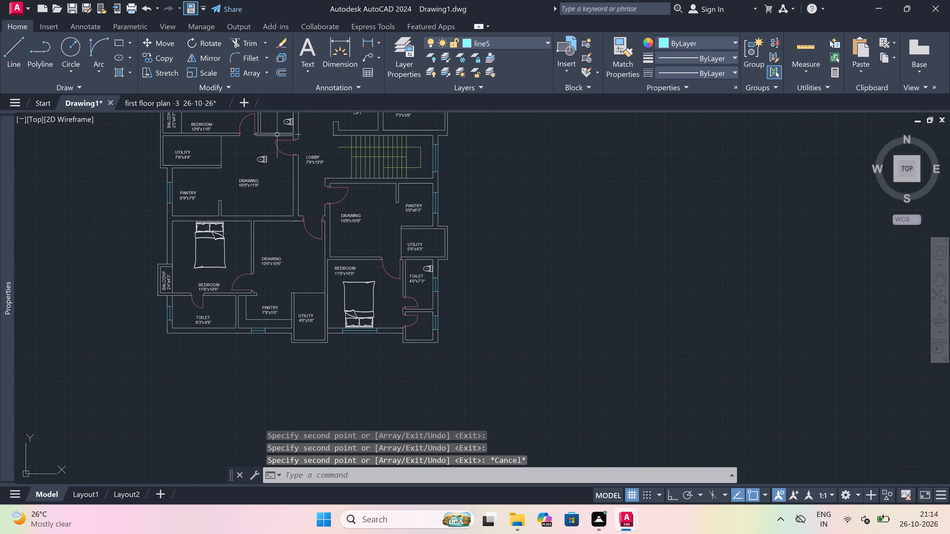
Rotate the source WC above the DRAWING 10'9"x11'9" label by 180° with Ortho on, so its tank faces left.
{"action": "scroll", "coordinate": [274, 151], "scroll_direction": "up", "scroll_amount": 2}
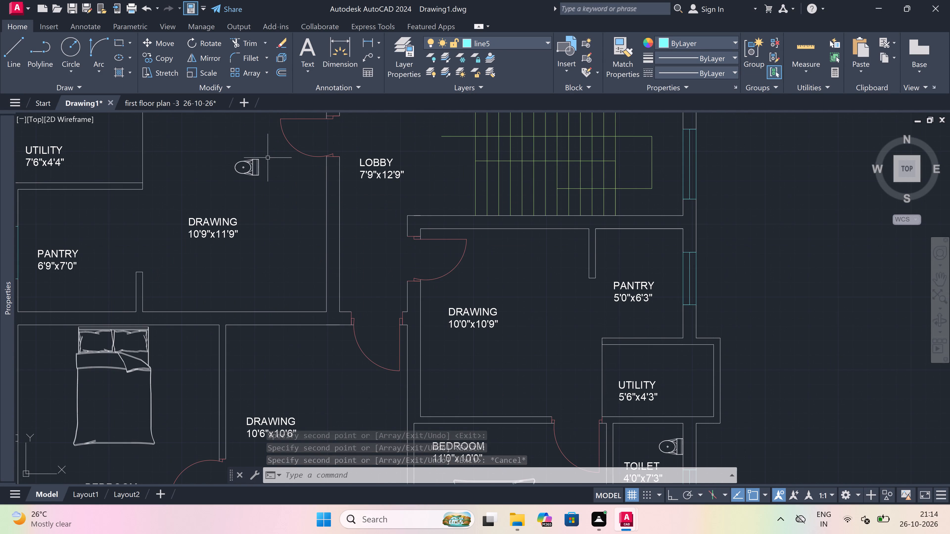
{"action": "left_click_drag", "start_coordinate": [262, 149], "coordinate": [259, 153]}
{"action": "left_click", "coordinate": [225, 188]}
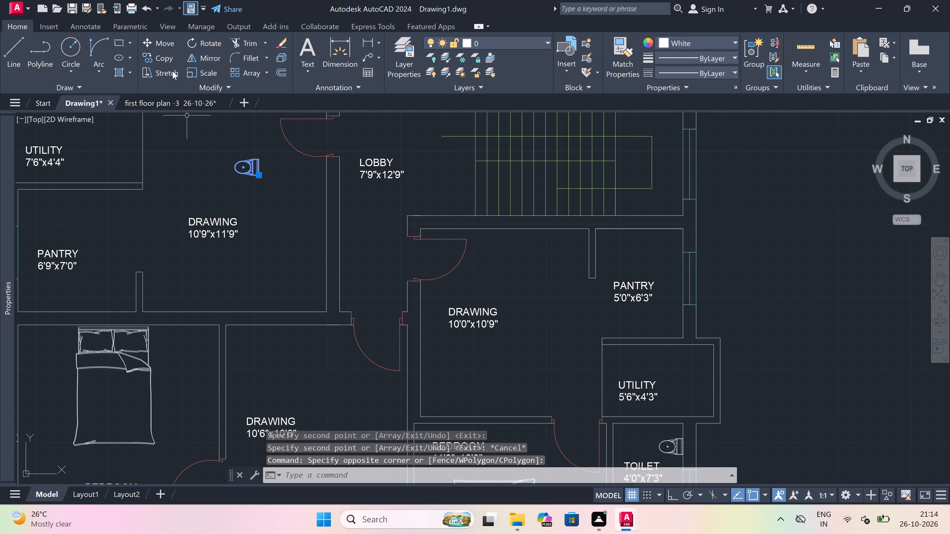
{"action": "left_click", "coordinate": [211, 43]}
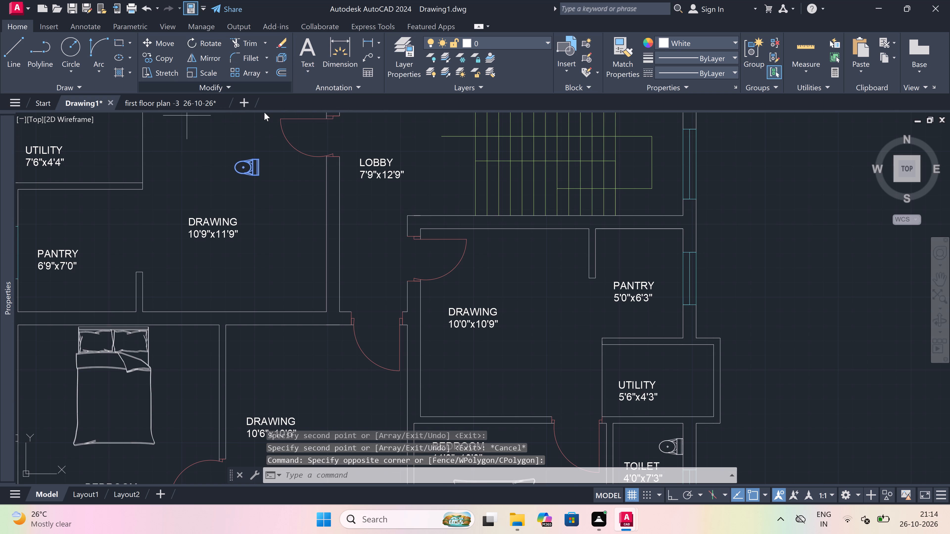
{"action": "left_click", "coordinate": [251, 158]}
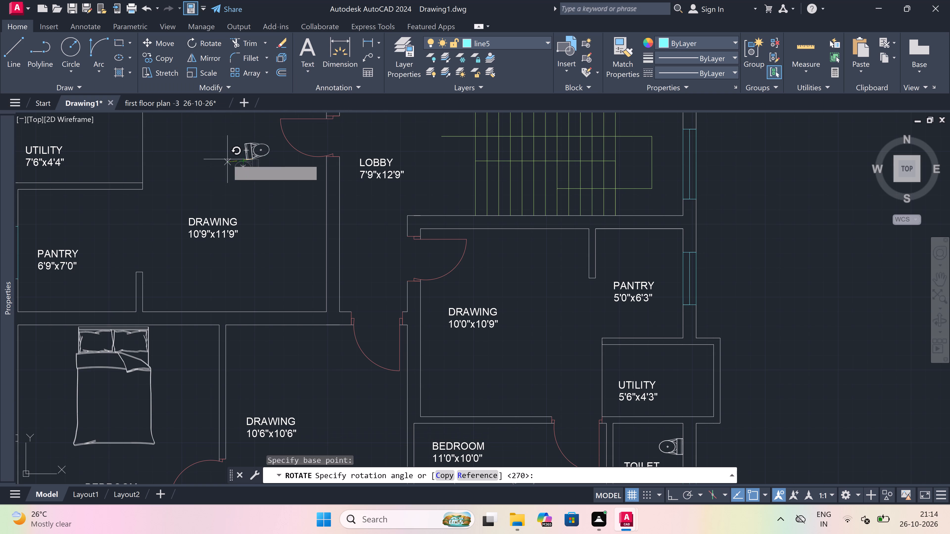
{"action": "key", "text": "F8"}
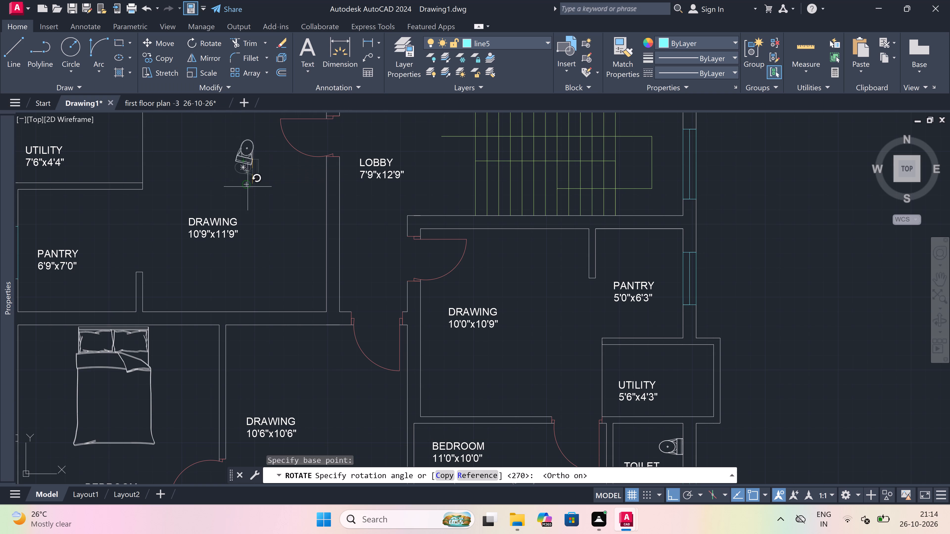
{"action": "left_click", "coordinate": [224, 140]}
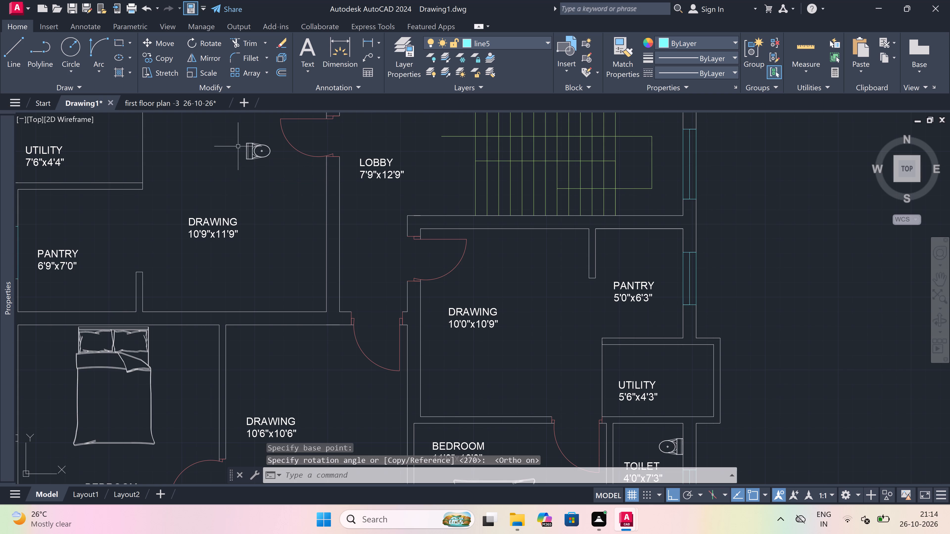
Copy the rotated WC by the back of its tank into the 9'3"x4'9" toilet, beside the outer wall at the window, with Ortho off.
{"action": "left_click", "coordinate": [241, 147]}
{"action": "left_click", "coordinate": [255, 147]}
{"action": "left_click", "coordinate": [255, 147]}
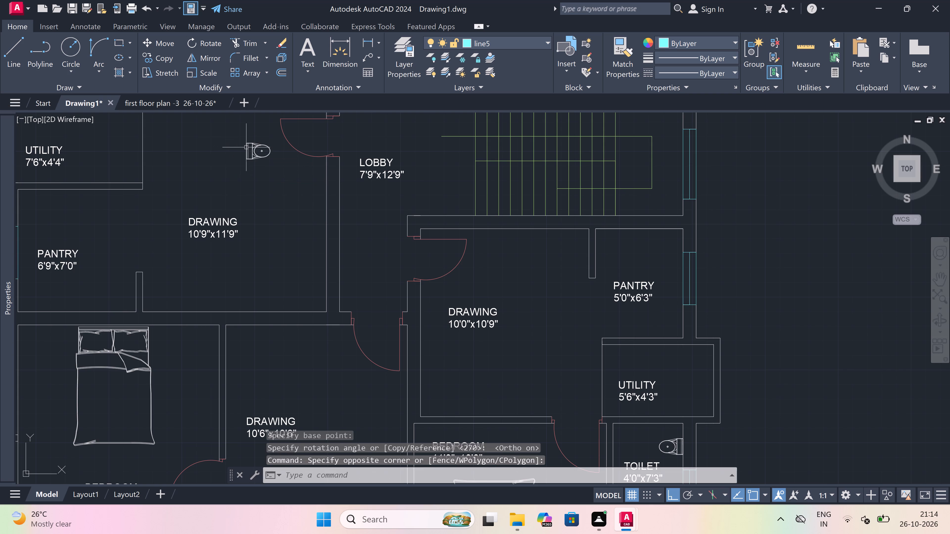
{"action": "left_click", "coordinate": [261, 147]}
{"action": "left_click", "coordinate": [212, 162]}
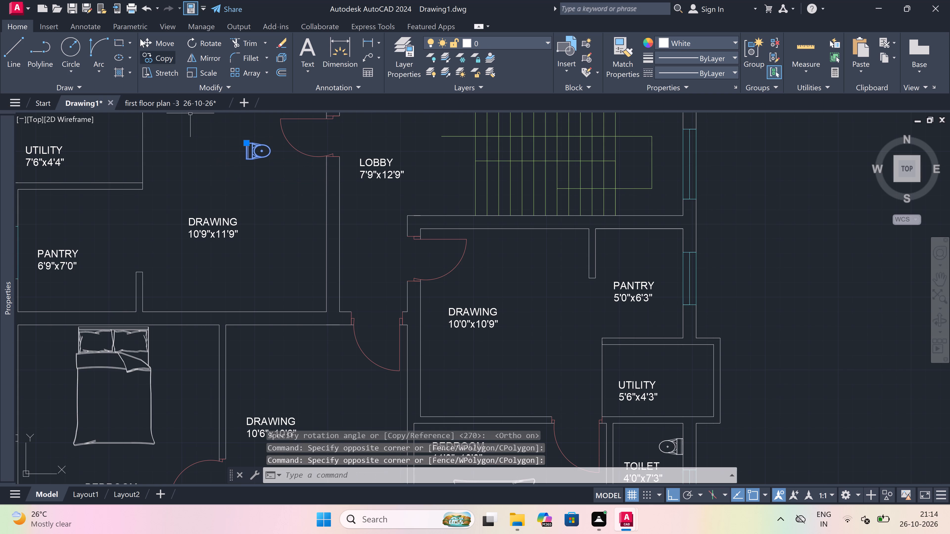
{"action": "left_click", "coordinate": [163, 55]}
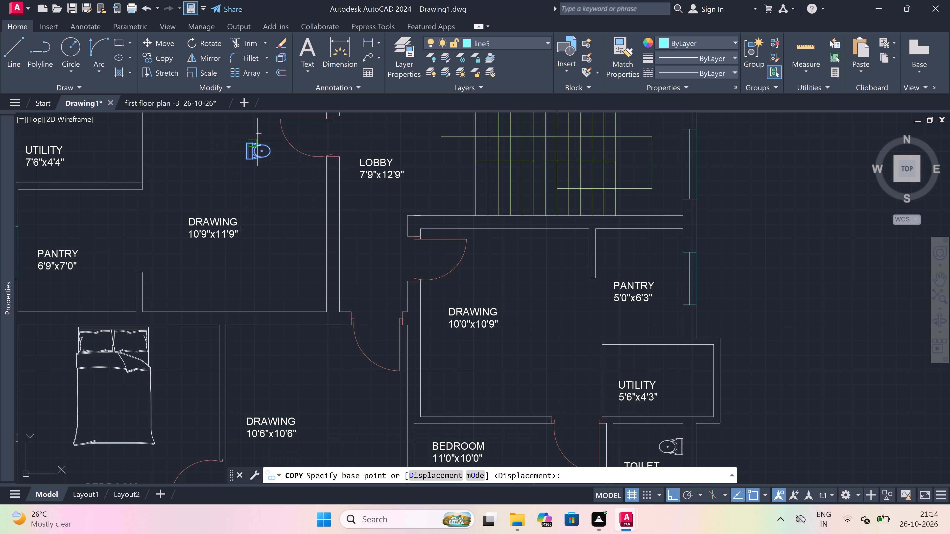
{"action": "left_click", "coordinate": [244, 149]}
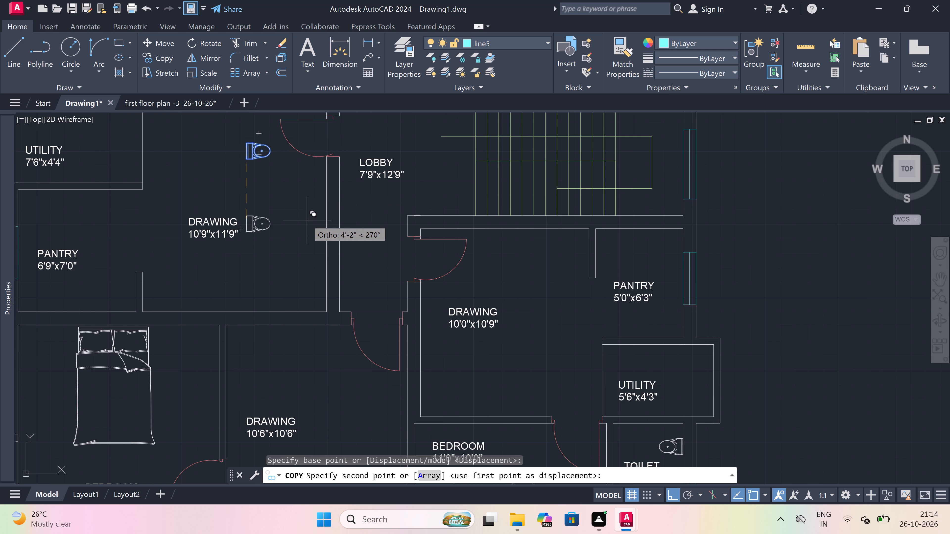
{"action": "key", "text": "F8"}
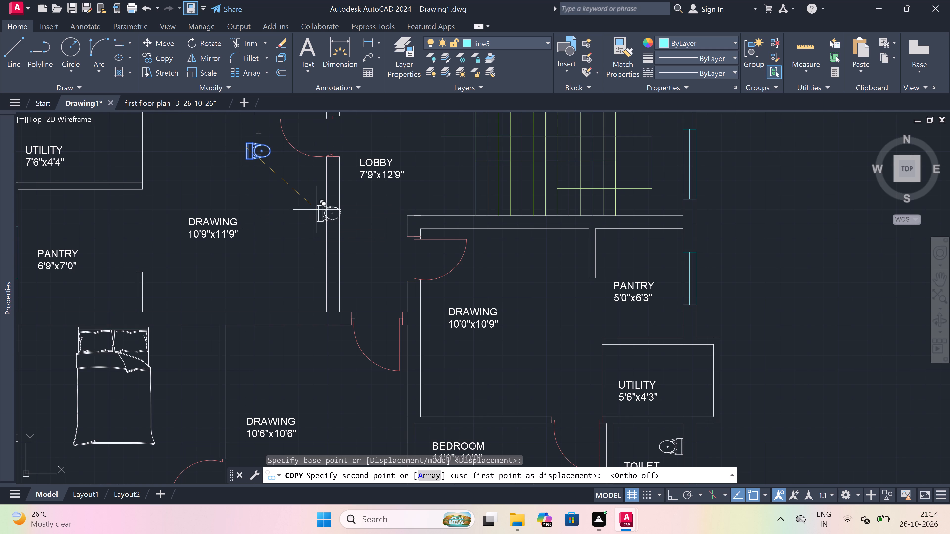
{"action": "scroll", "coordinate": [317, 210], "scroll_direction": "down", "scroll_amount": 4}
{"action": "scroll", "coordinate": [246, 305], "scroll_direction": "up", "scroll_amount": 3}
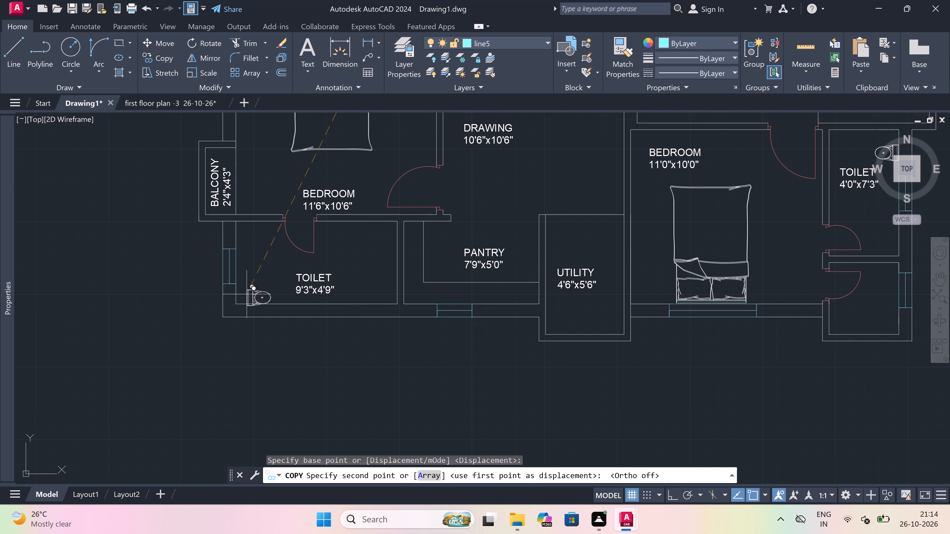
{"action": "scroll", "coordinate": [256, 271], "scroll_direction": "up", "scroll_amount": 3}
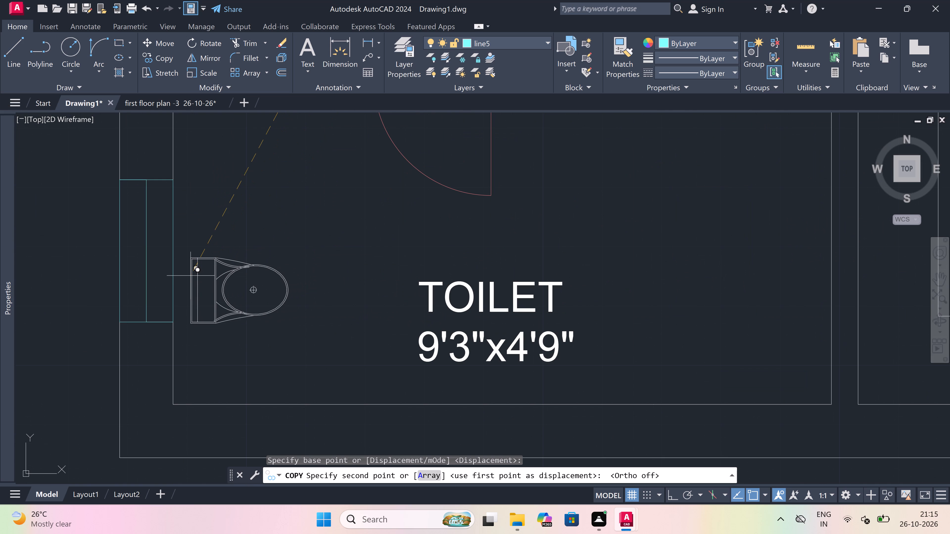
{"action": "scroll", "coordinate": [186, 270], "scroll_direction": "up", "scroll_amount": 2}
{"action": "left_click", "coordinate": [162, 278]}
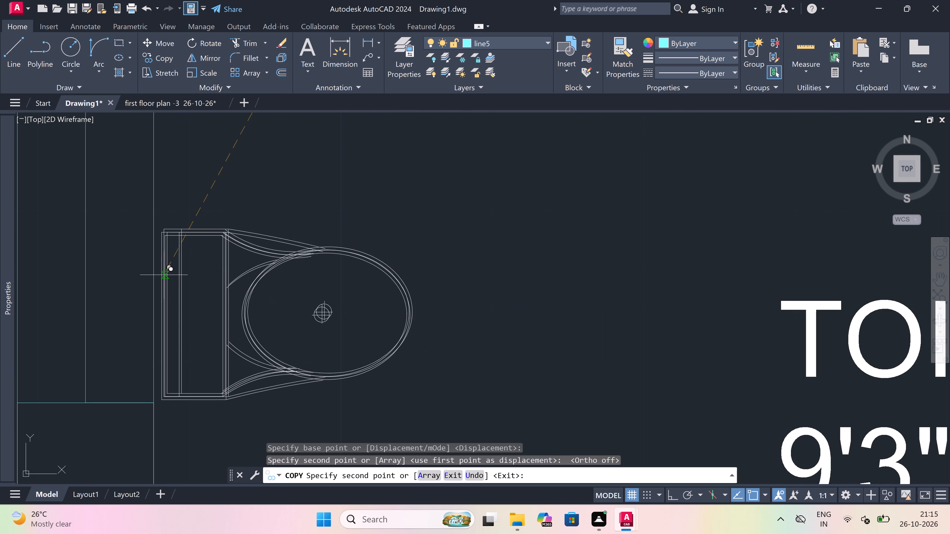
Place another WC copy in the 6'7"x4'1" toilet, with its tank beside the outer wall at the window, and end the copying.
{"action": "scroll", "coordinate": [164, 274], "scroll_direction": "down", "scroll_amount": 9}
{"action": "scroll", "coordinate": [171, 182], "scroll_direction": "up", "scroll_amount": 3}
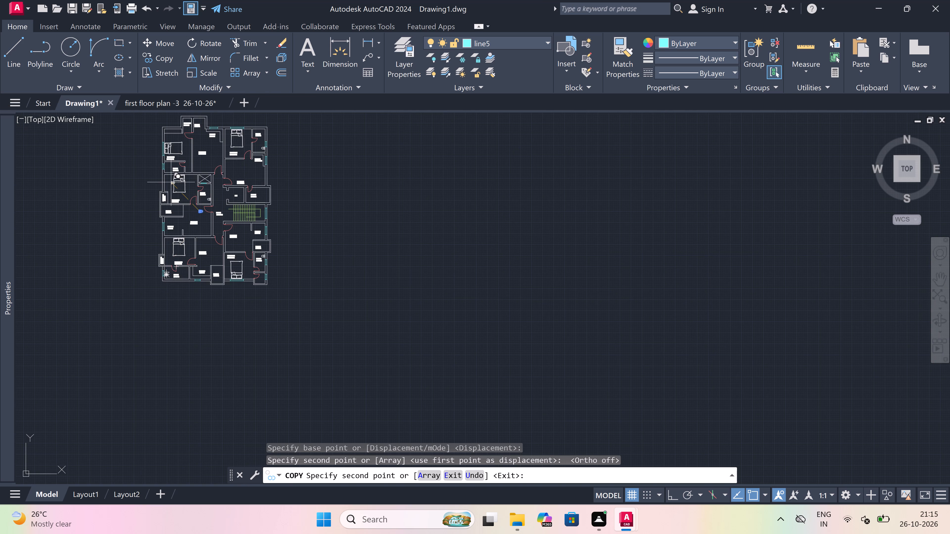
{"action": "scroll", "coordinate": [148, 272], "scroll_direction": "down", "scroll_amount": 1}
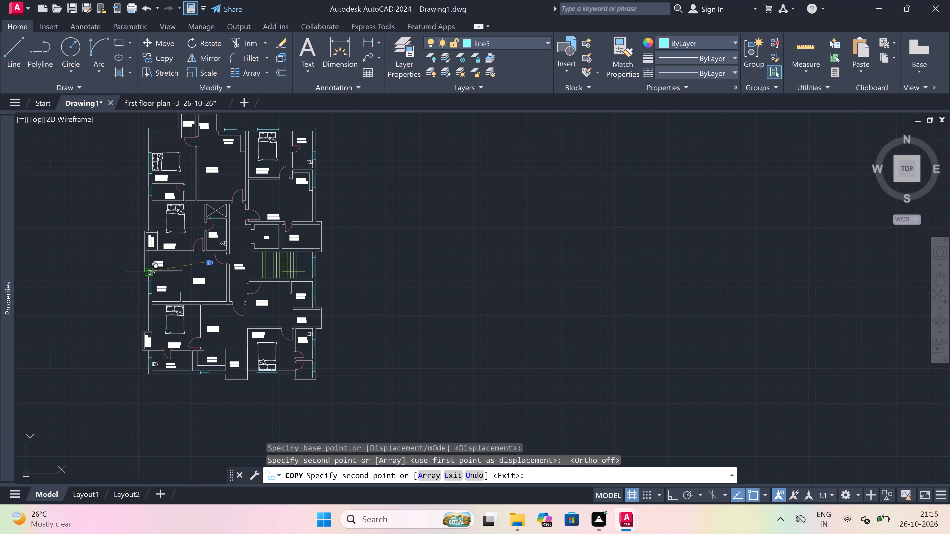
{"action": "scroll", "coordinate": [148, 272], "scroll_direction": "up", "scroll_amount": 1}
{"action": "scroll", "coordinate": [149, 272], "scroll_direction": "down", "scroll_amount": 2}
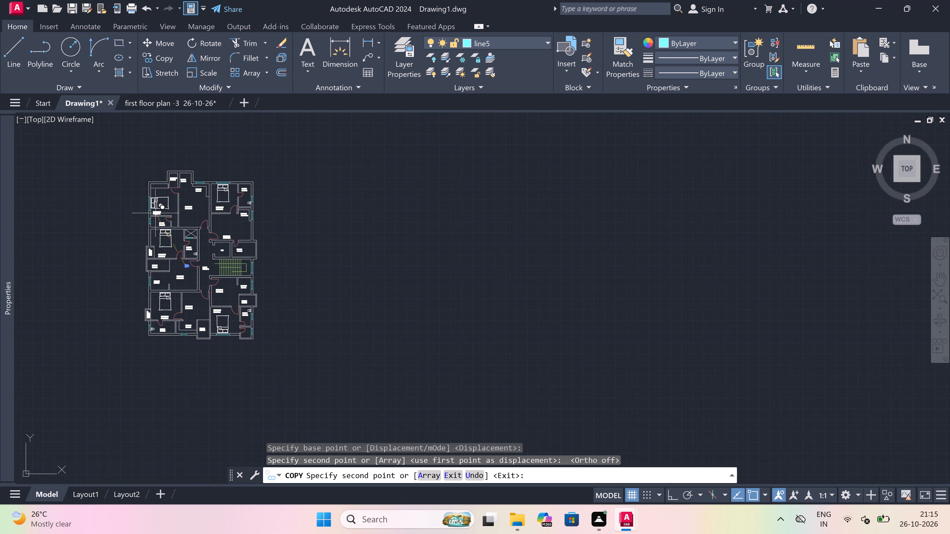
{"action": "scroll", "coordinate": [160, 200], "scroll_direction": "up", "scroll_amount": 1}
{"action": "scroll", "coordinate": [158, 228], "scroll_direction": "up", "scroll_amount": 3}
{"action": "scroll", "coordinate": [97, 256], "scroll_direction": "up", "scroll_amount": 2}
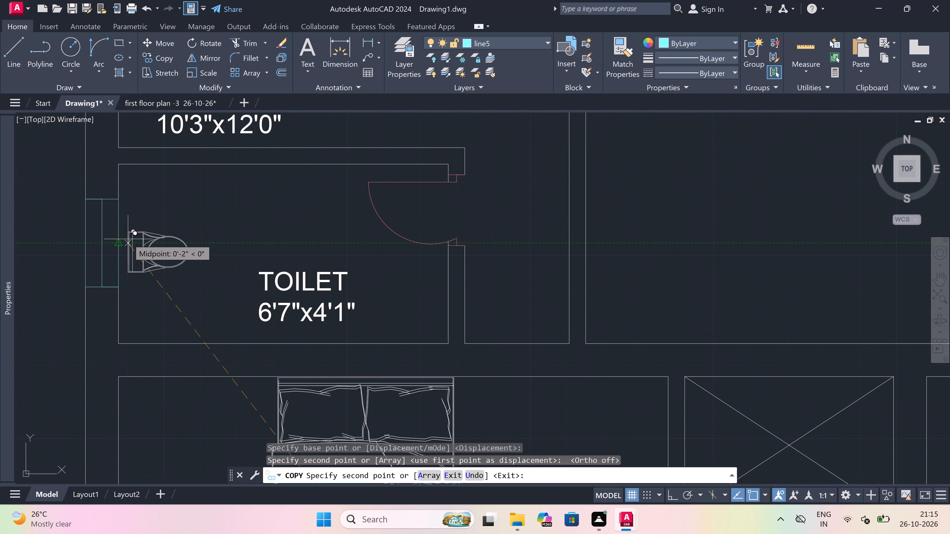
{"action": "scroll", "coordinate": [125, 242], "scroll_direction": "up", "scroll_amount": 2}
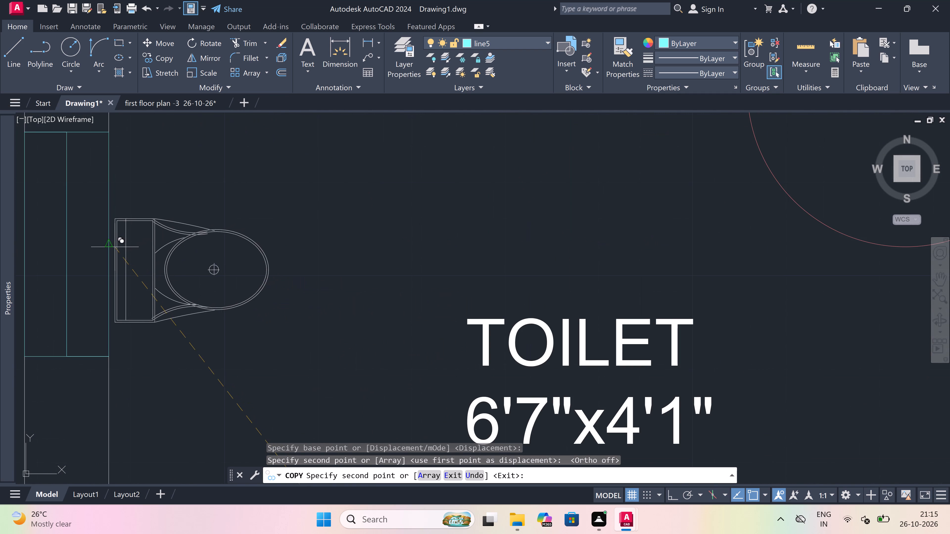
{"action": "left_click", "coordinate": [115, 247]}
{"action": "scroll", "coordinate": [189, 251], "scroll_direction": "down", "scroll_amount": 7}
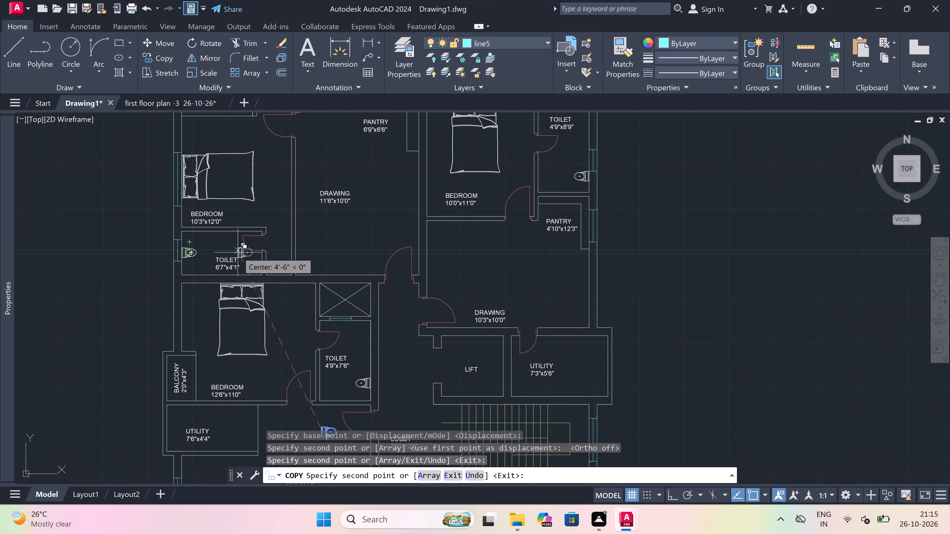
{"action": "scroll", "coordinate": [238, 252], "scroll_direction": "down", "scroll_amount": 2}
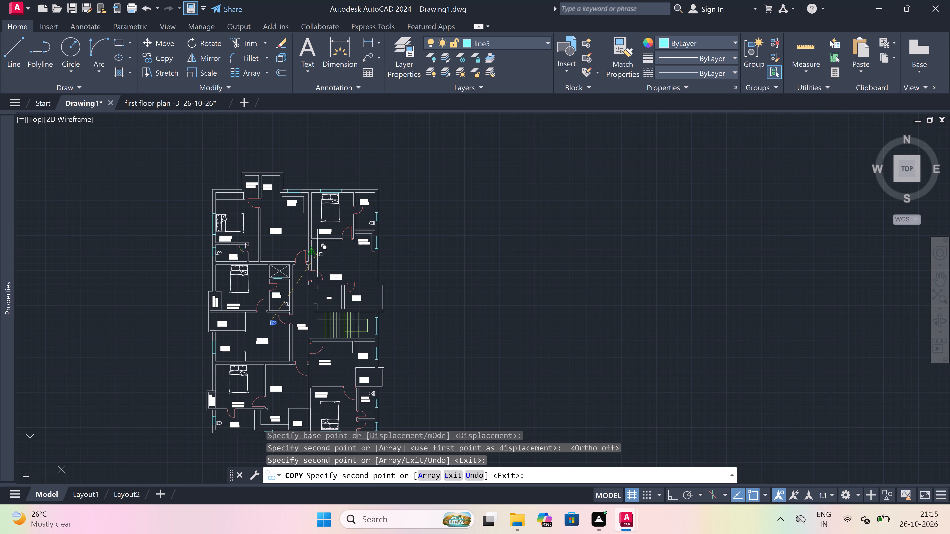
{"action": "key", "text": "Escape"}
Delete the source WC left above the DRAWING 10'9"x11'9" label.
{"action": "scroll", "coordinate": [236, 345], "scroll_direction": "up", "scroll_amount": 1}
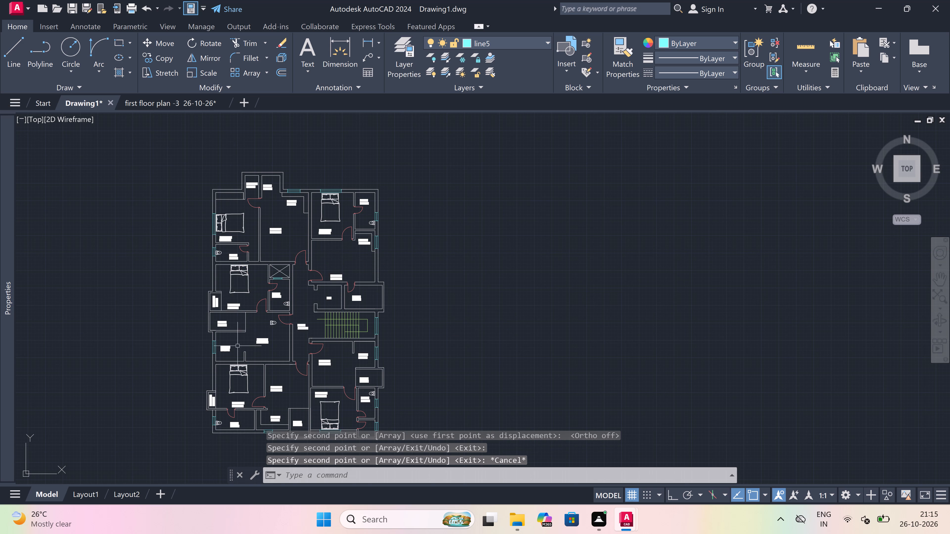
{"action": "scroll", "coordinate": [236, 345], "scroll_direction": "up", "scroll_amount": 1}
{"action": "scroll", "coordinate": [292, 297], "scroll_direction": "up", "scroll_amount": 1}
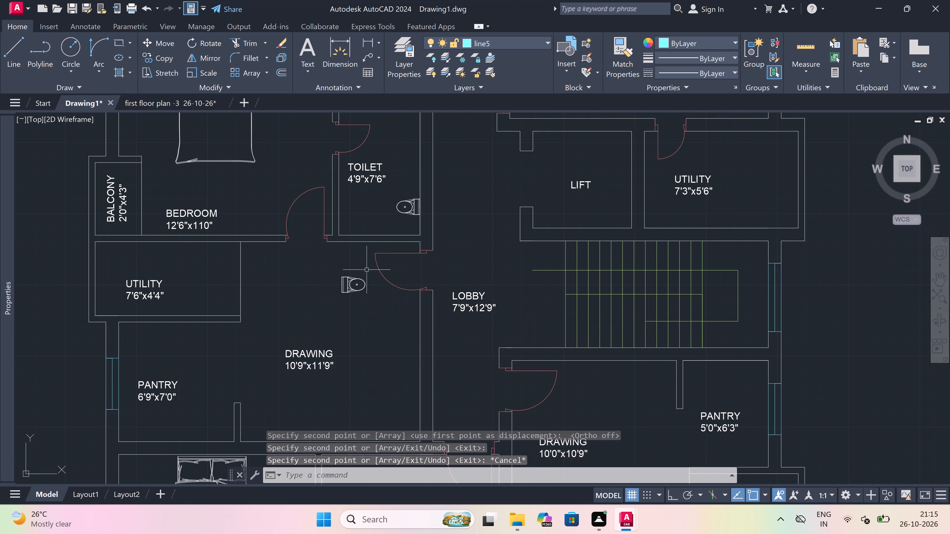
{"action": "left_click_drag", "start_coordinate": [367, 270], "coordinate": [365, 272]}
{"action": "left_click", "coordinate": [296, 309]}
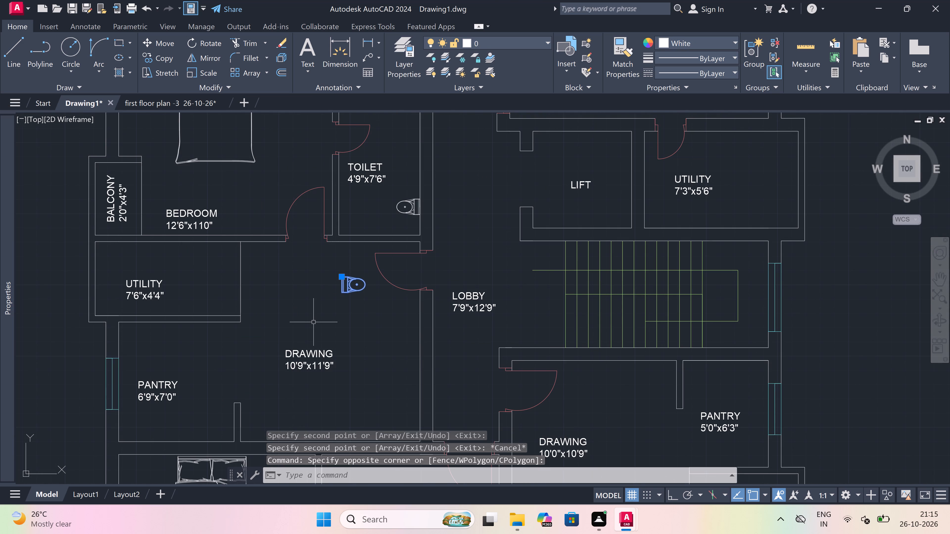
{"action": "key", "text": "Delete"}
Examine the furnished rooms and WC placement across the whole floor plan, leaving nothing selected.
{"action": "scroll", "coordinate": [446, 197], "scroll_direction": "down", "scroll_amount": 1}
{"action": "scroll", "coordinate": [378, 282], "scroll_direction": "down", "scroll_amount": 1}
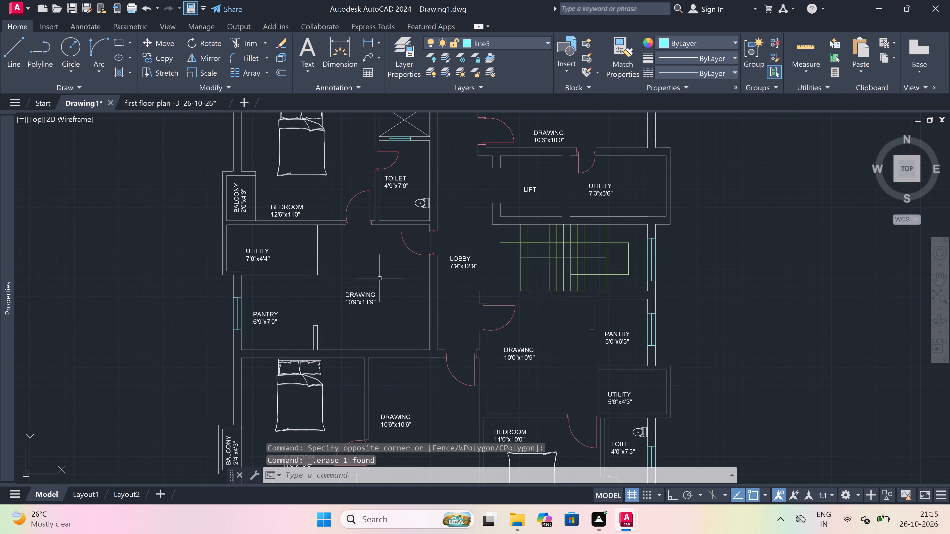
{"action": "scroll", "coordinate": [378, 282], "scroll_direction": "down", "scroll_amount": 2}
{"action": "scroll", "coordinate": [383, 220], "scroll_direction": "up", "scroll_amount": 2}
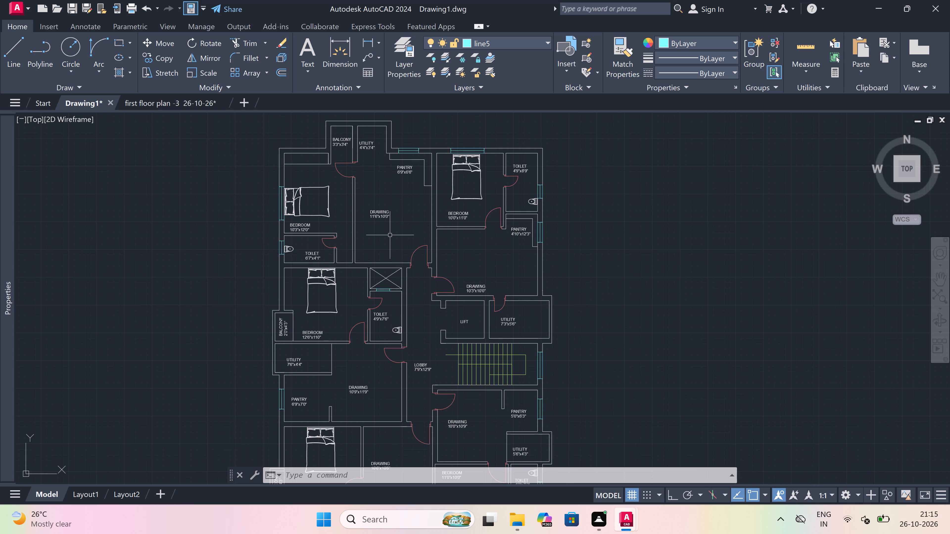
{"action": "scroll", "coordinate": [407, 222], "scroll_direction": "down", "scroll_amount": 2}
{"action": "scroll", "coordinate": [428, 281], "scroll_direction": "up", "scroll_amount": 2}
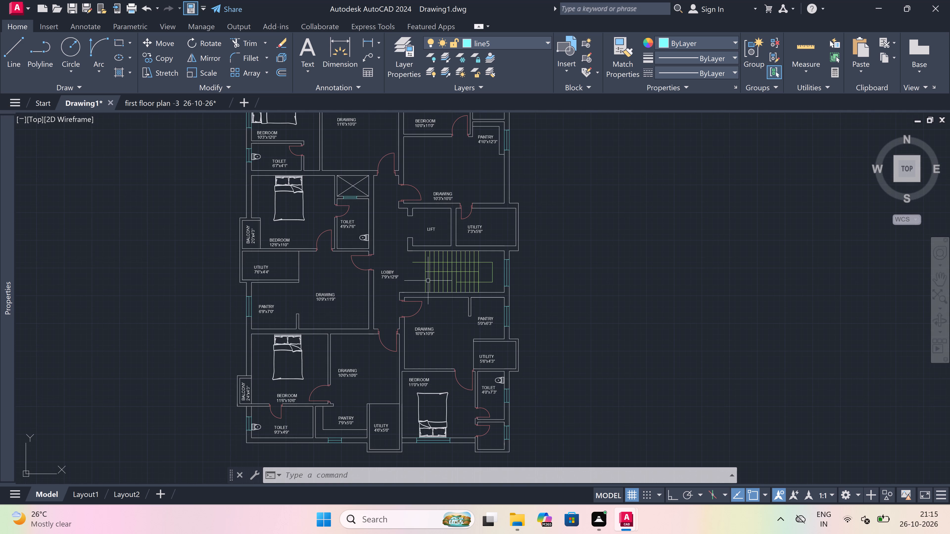
{"action": "scroll", "coordinate": [417, 289], "scroll_direction": "down", "scroll_amount": 3}
{"action": "scroll", "coordinate": [409, 256], "scroll_direction": "up", "scroll_amount": 2}
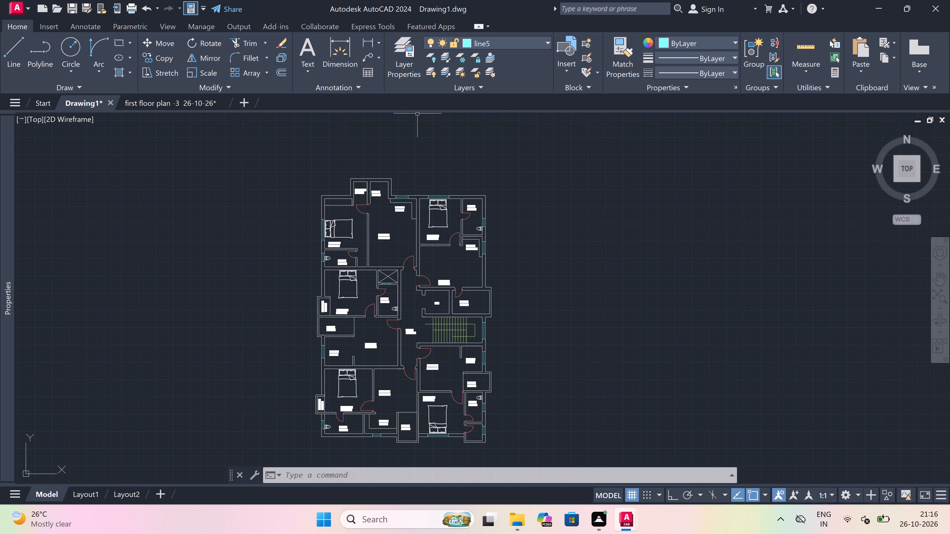
{"action": "scroll", "coordinate": [374, 193], "scroll_direction": "up", "scroll_amount": 2}
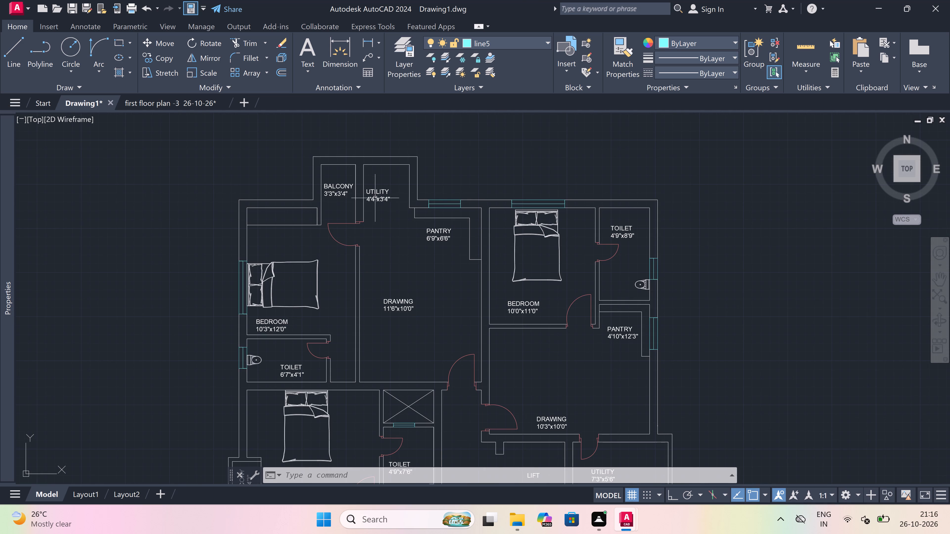
{"action": "scroll", "coordinate": [374, 200], "scroll_direction": "up", "scroll_amount": 1}
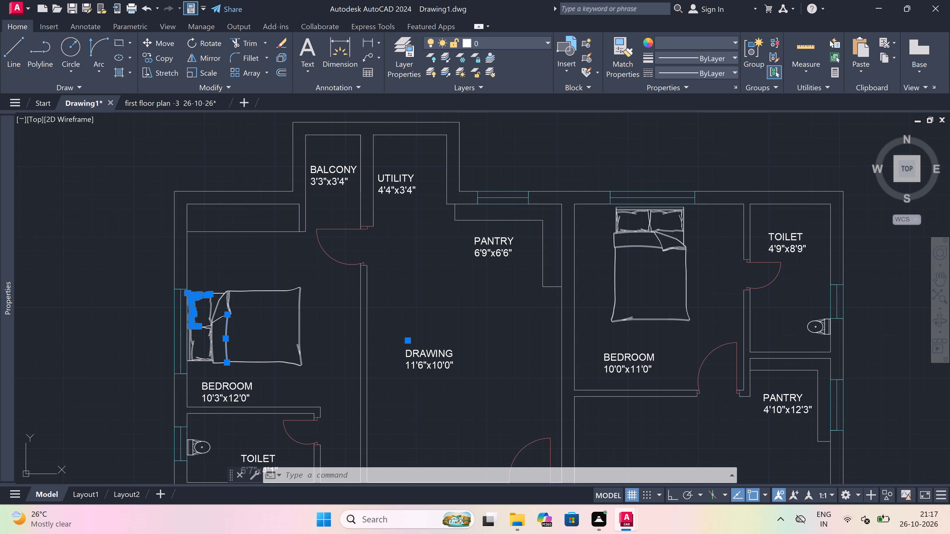
{"action": "key", "text": "Escape"}
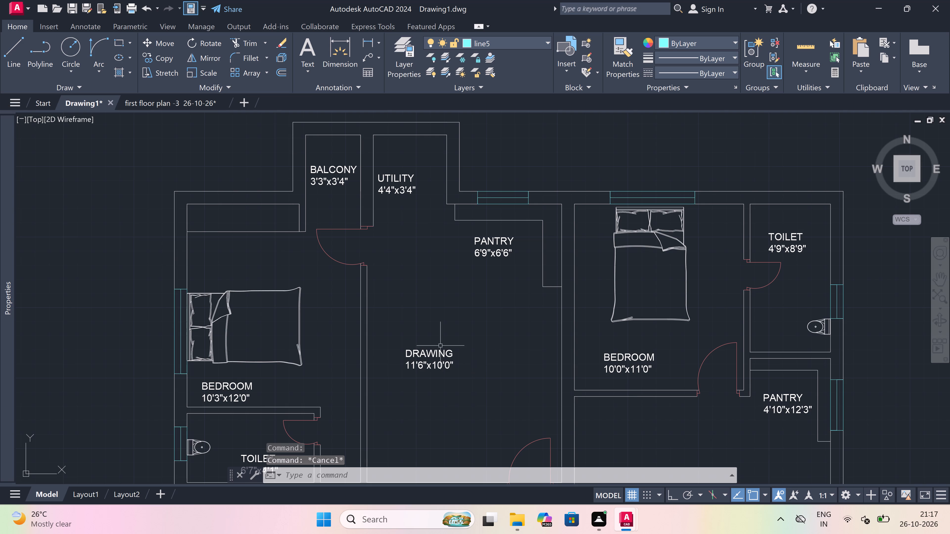
Start a Hatch with pattern ANSI32 in colour 169,83,160 and fill the outer walls around the 3'3"x3'4" balcony and 4'4"x3'4" utility.
{"action": "scroll", "coordinate": [412, 322], "scroll_direction": "down", "scroll_amount": 3}
{"action": "scroll", "coordinate": [412, 322], "scroll_direction": "up", "scroll_amount": 3}
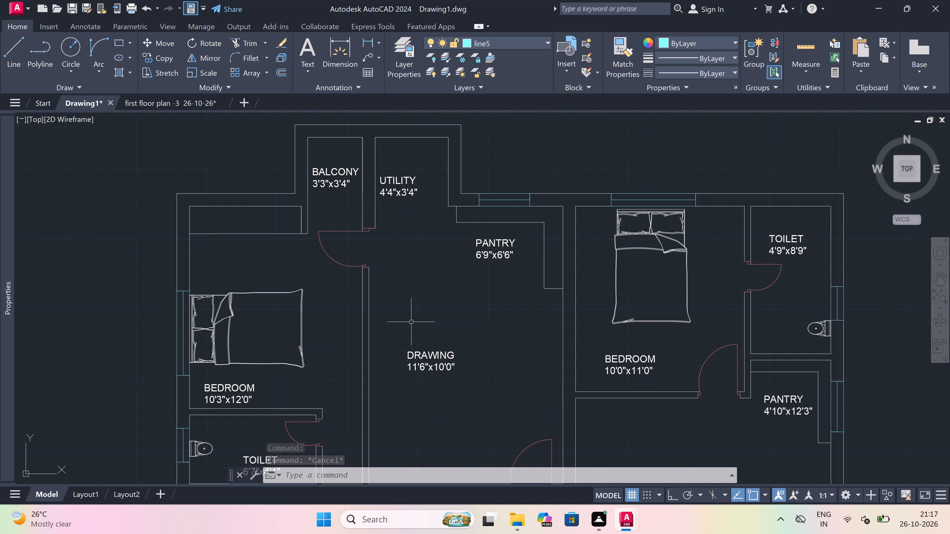
{"action": "scroll", "coordinate": [411, 322], "scroll_direction": "down", "scroll_amount": 2}
{"action": "scroll", "coordinate": [408, 297], "scroll_direction": "up", "scroll_amount": 1}
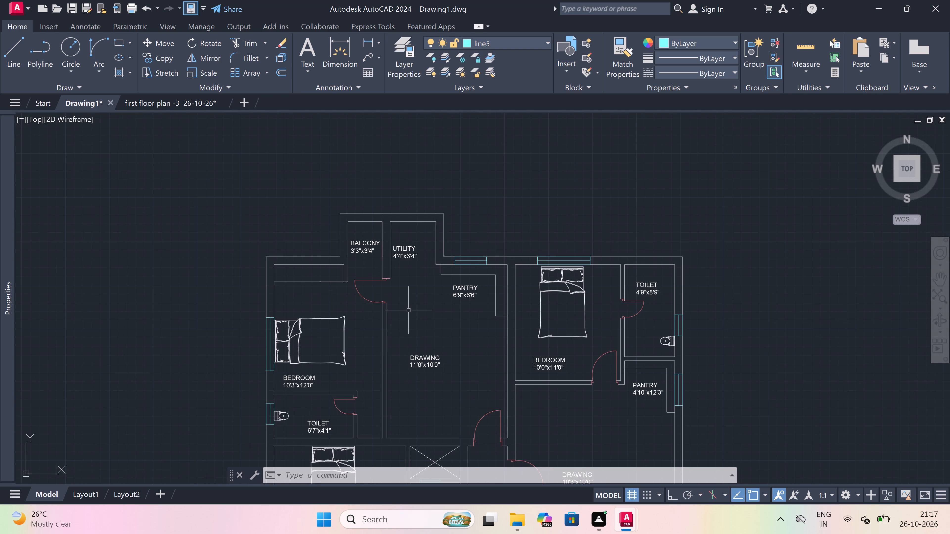
{"action": "type", "text": "h"}
{"action": "key", "text": "space"}
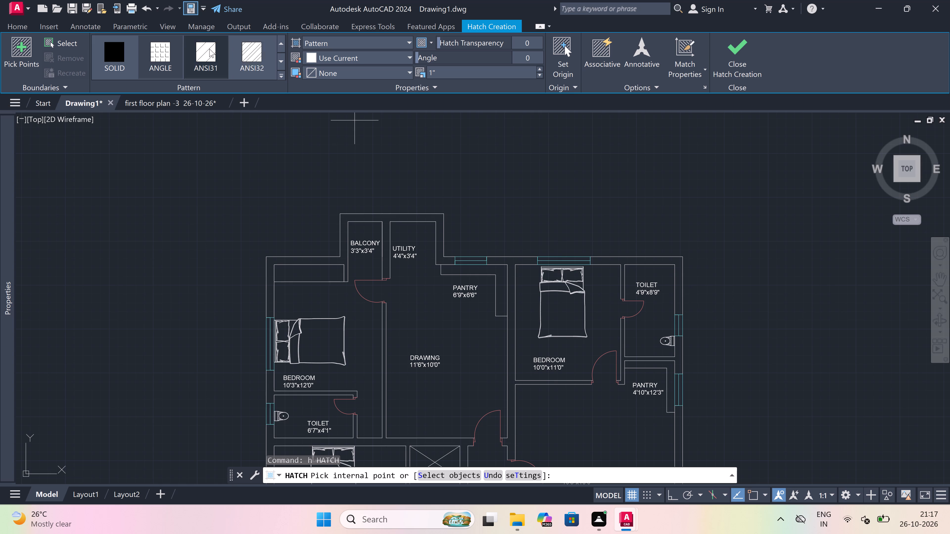
{"action": "left_click", "coordinate": [246, 57]}
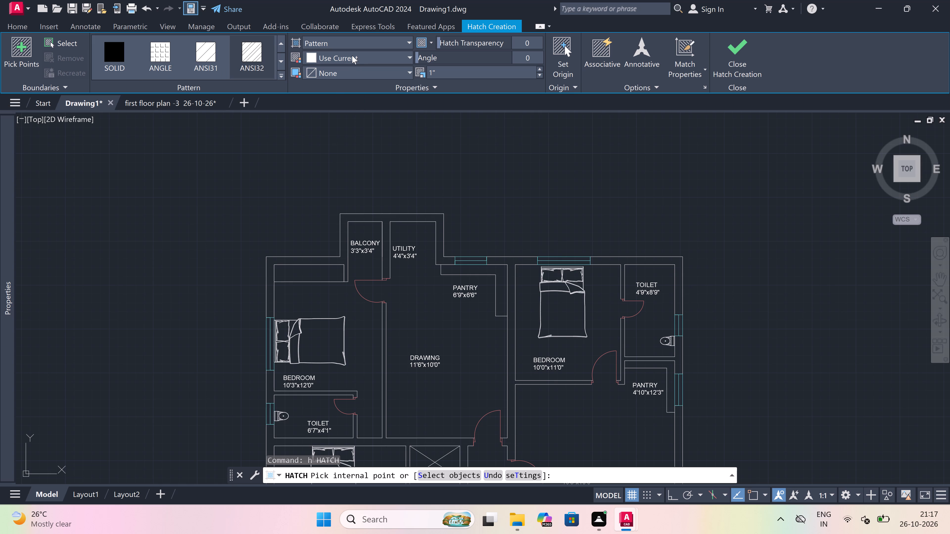
{"action": "left_click", "coordinate": [352, 55]}
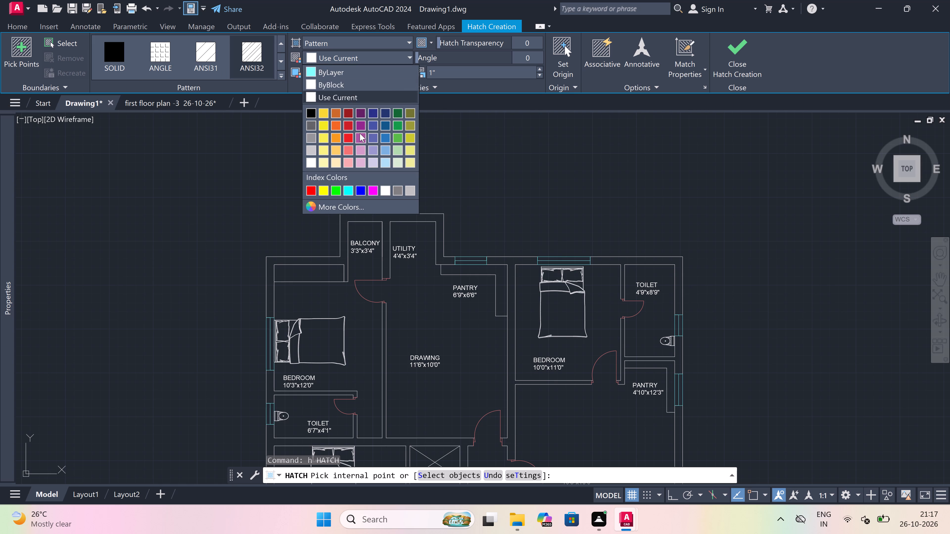
{"action": "left_click", "coordinate": [359, 133]}
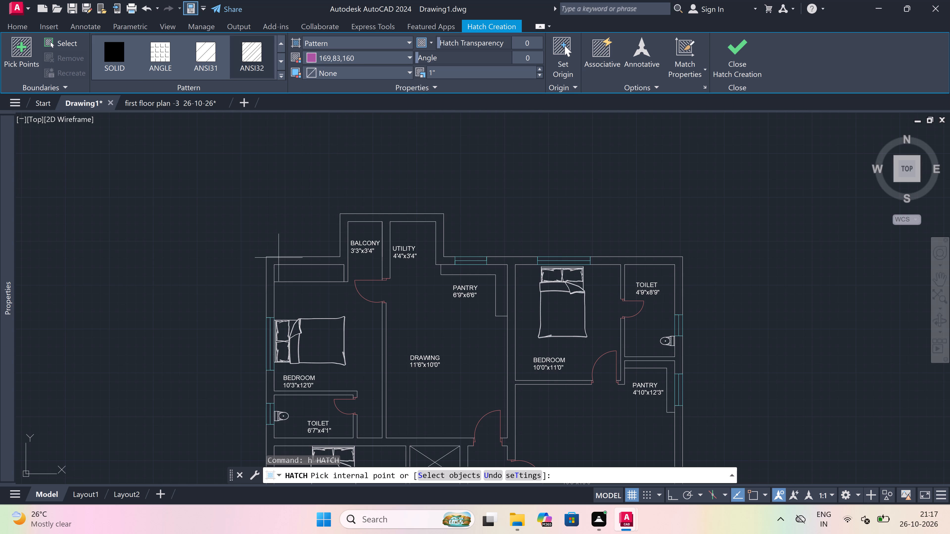
{"action": "left_click", "coordinate": [283, 259]}
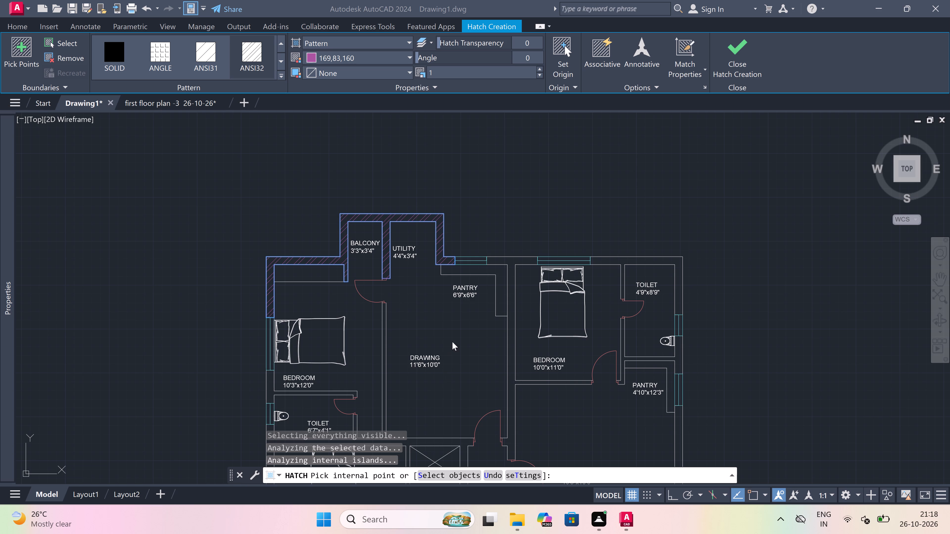
Fill the wall segments around the 10'0"x11'0" bedroom and the 4'9"x8'9" toilet with the ANSI32 hatch.
{"action": "left_click", "coordinate": [501, 259]}
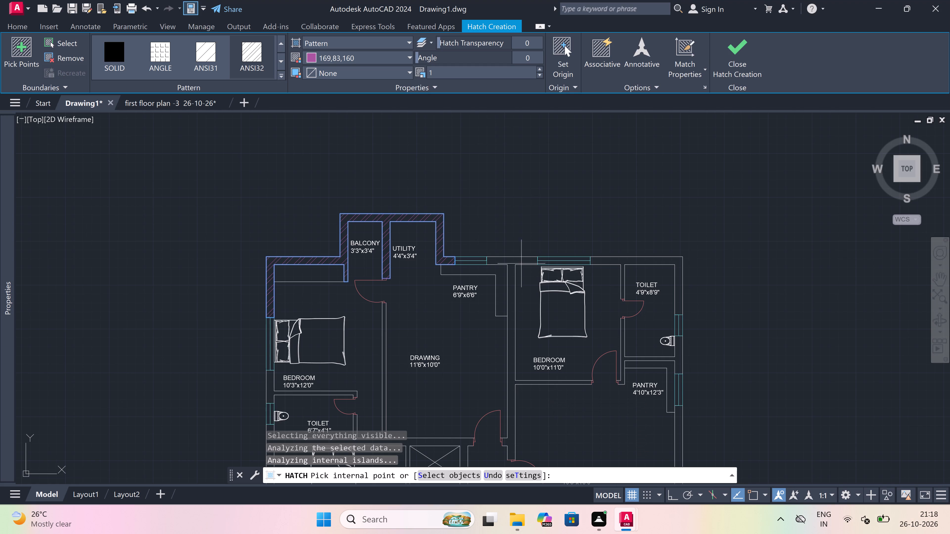
{"action": "left_click", "coordinate": [519, 259]}
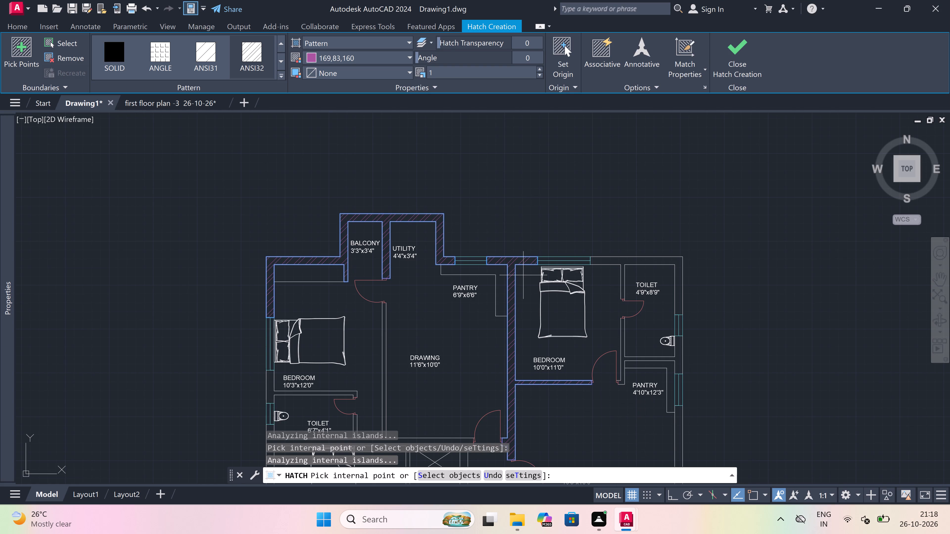
{"action": "left_click", "coordinate": [615, 258]}
{"action": "scroll", "coordinate": [615, 258], "scroll_direction": "down", "scroll_amount": 2}
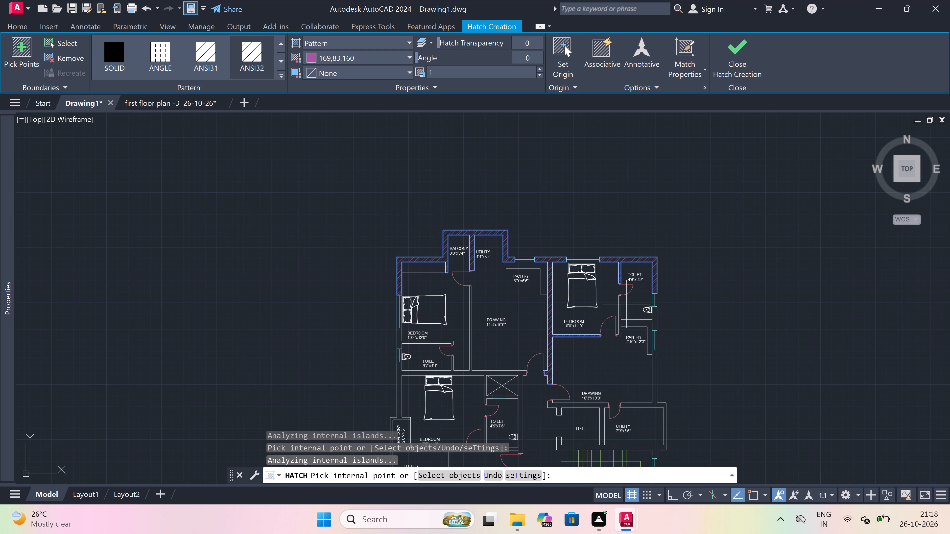
{"action": "scroll", "coordinate": [630, 338], "scroll_direction": "up", "scroll_amount": 1}
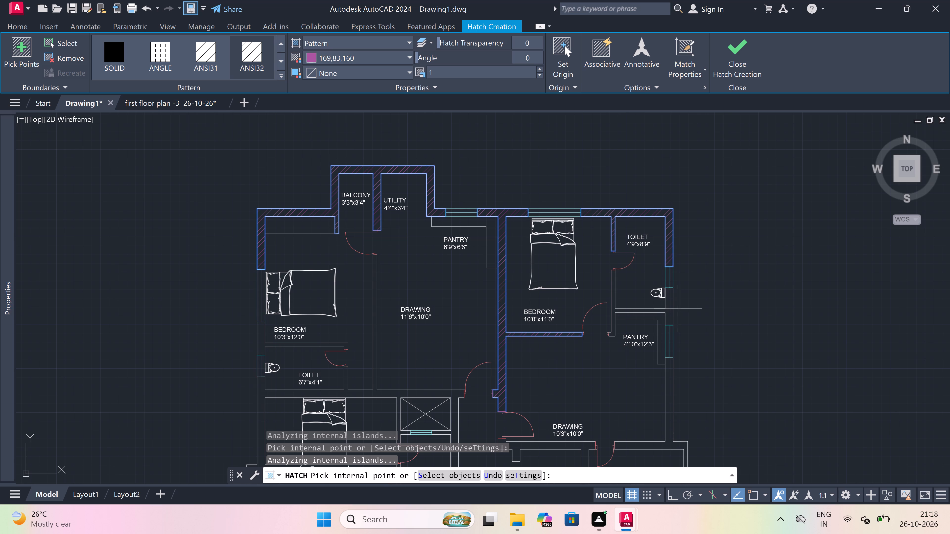
{"action": "left_click", "coordinate": [668, 310]}
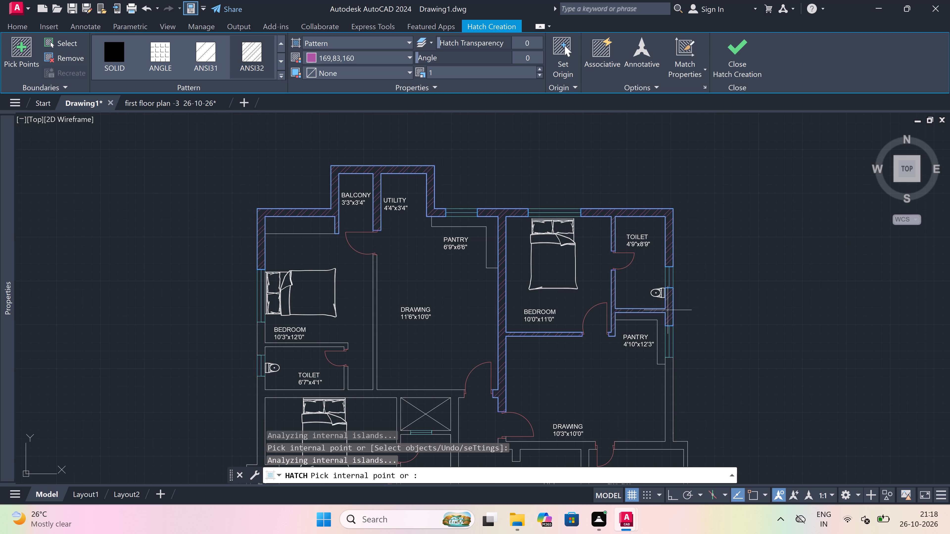
Hatch the walls around the lift, the 7'3"x5'6" utility and the staircase, including the wall between the stairs and the 10'0"x10'9" drawing room.
{"action": "scroll", "coordinate": [550, 273], "scroll_direction": "down", "scroll_amount": 3}
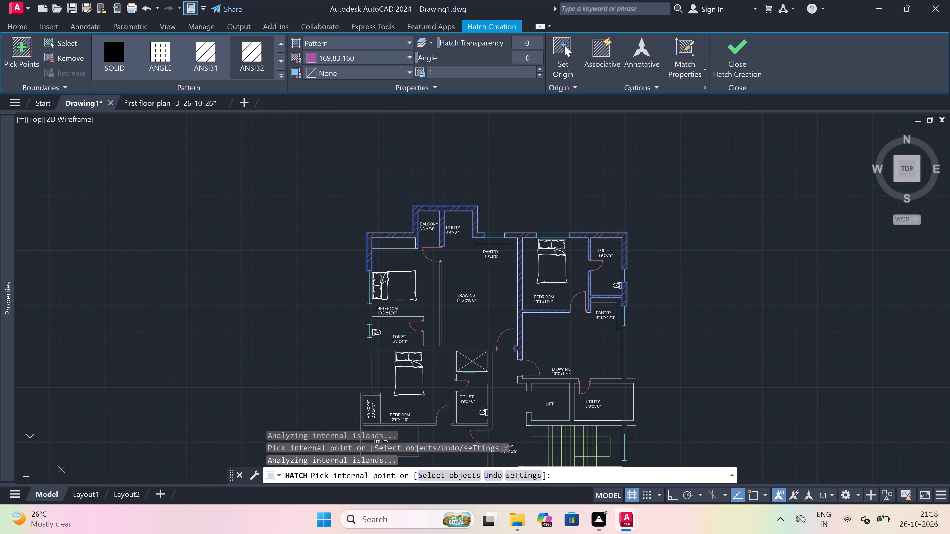
{"action": "scroll", "coordinate": [572, 362], "scroll_direction": "up", "scroll_amount": 1}
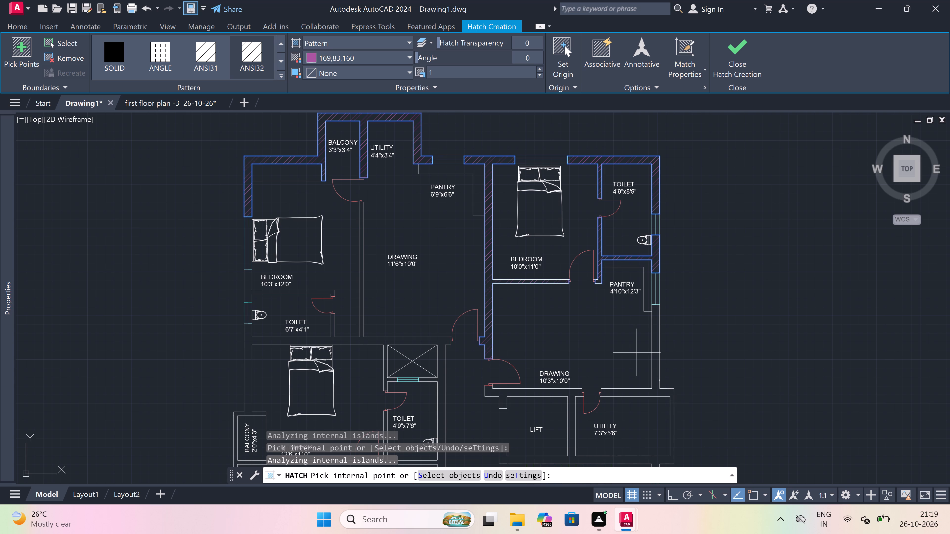
{"action": "left_click", "coordinate": [556, 393]}
{"action": "scroll", "coordinate": [557, 377], "scroll_direction": "down", "scroll_amount": 3}
{"action": "scroll", "coordinate": [557, 396], "scroll_direction": "up", "scroll_amount": 2}
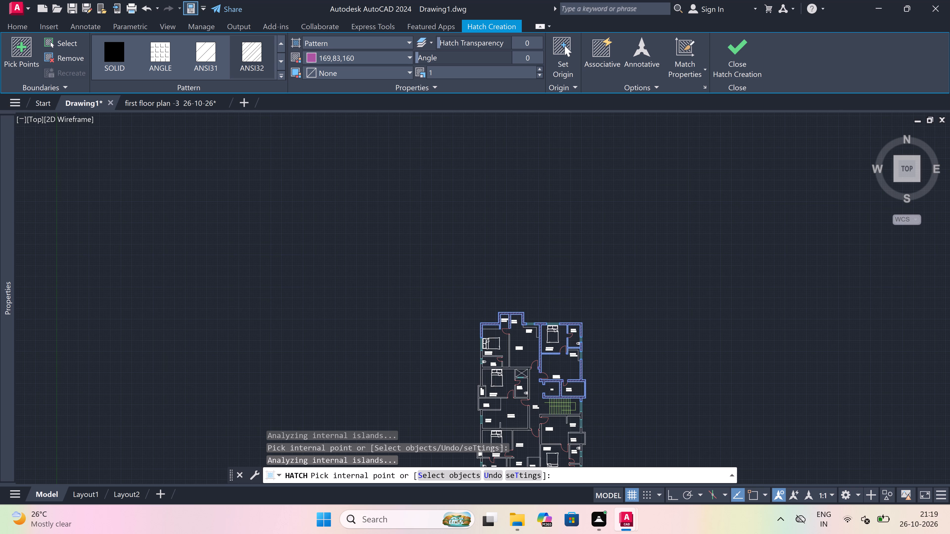
{"action": "scroll", "coordinate": [557, 397], "scroll_direction": "up", "scroll_amount": 1}
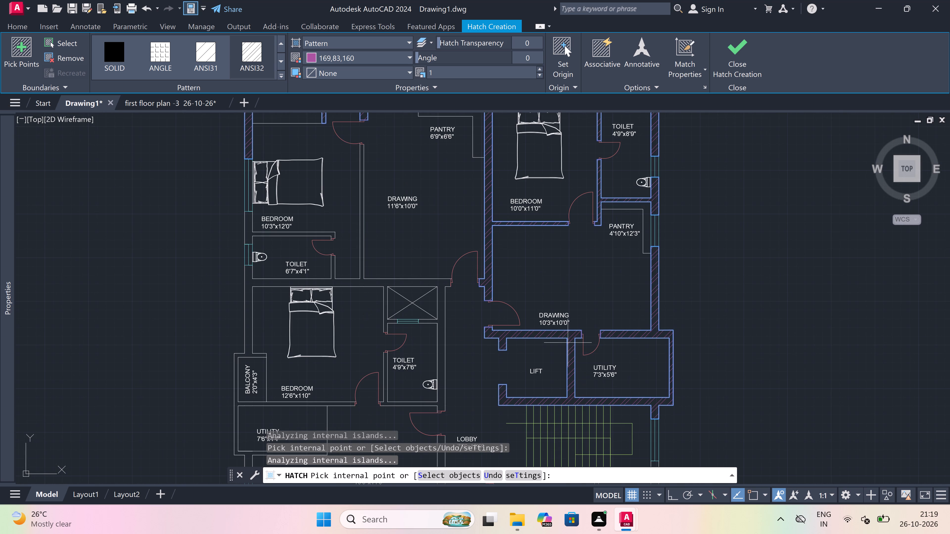
{"action": "scroll", "coordinate": [568, 343], "scroll_direction": "down", "scroll_amount": 4}
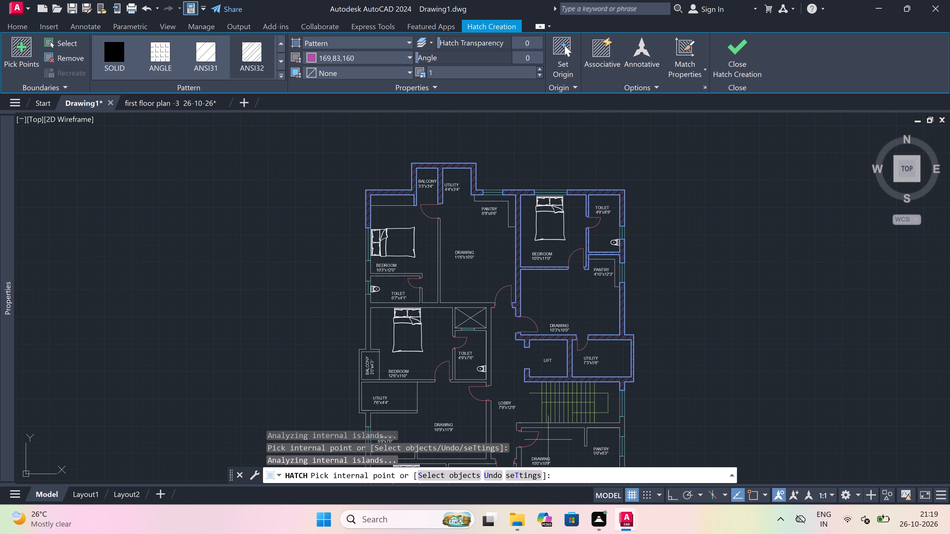
{"action": "left_click", "coordinate": [554, 426]}
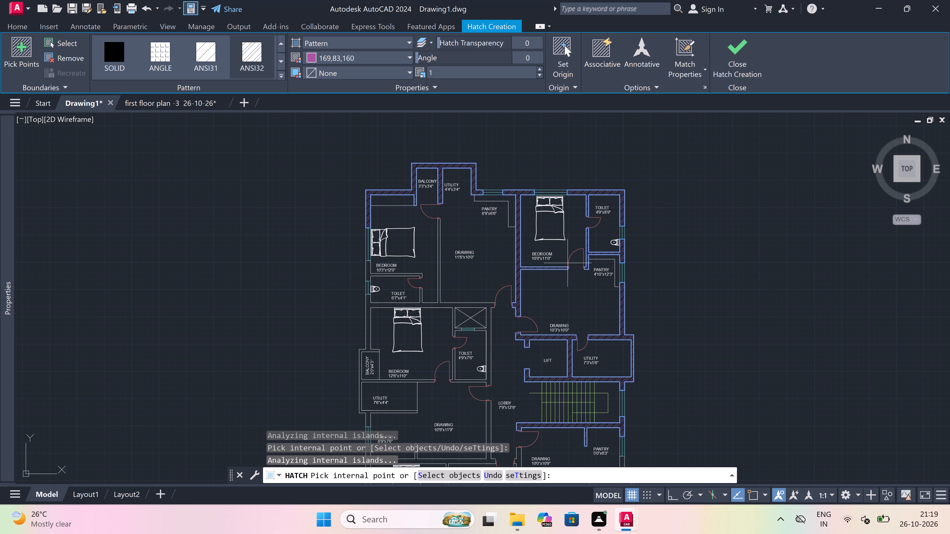
Hatch the walls around the 5'6"x4'3" utility and the adjoining wall sections of the 4'0"x7'3" toilet.
{"action": "scroll", "coordinate": [568, 263], "scroll_direction": "down", "scroll_amount": 2}
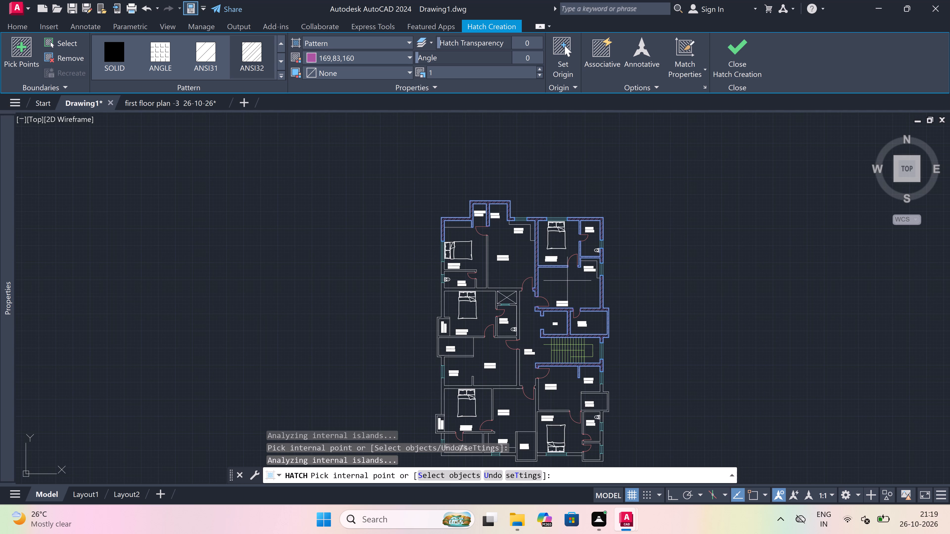
{"action": "scroll", "coordinate": [565, 268], "scroll_direction": "down", "scroll_amount": 3}
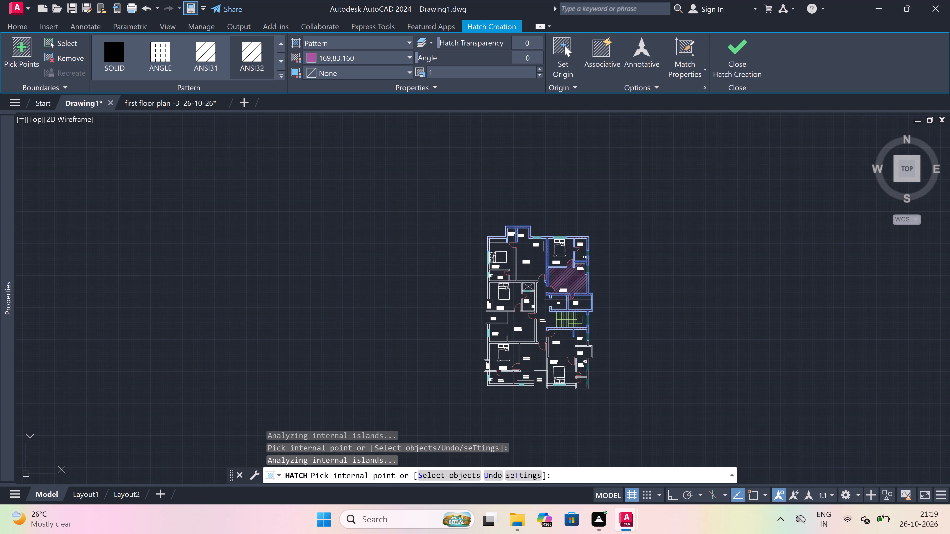
{"action": "scroll", "coordinate": [576, 334], "scroll_direction": "up", "scroll_amount": 1}
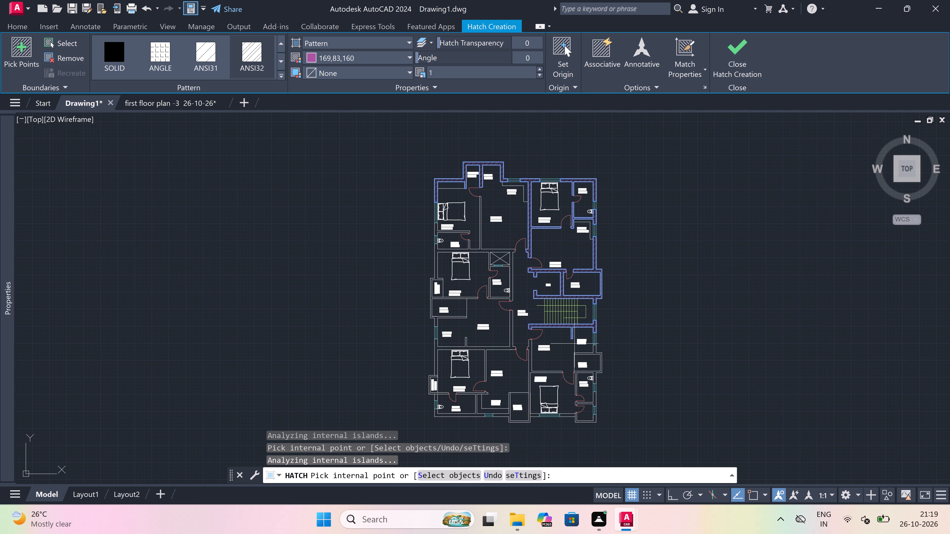
{"action": "scroll", "coordinate": [574, 352], "scroll_direction": "up", "scroll_amount": 3}
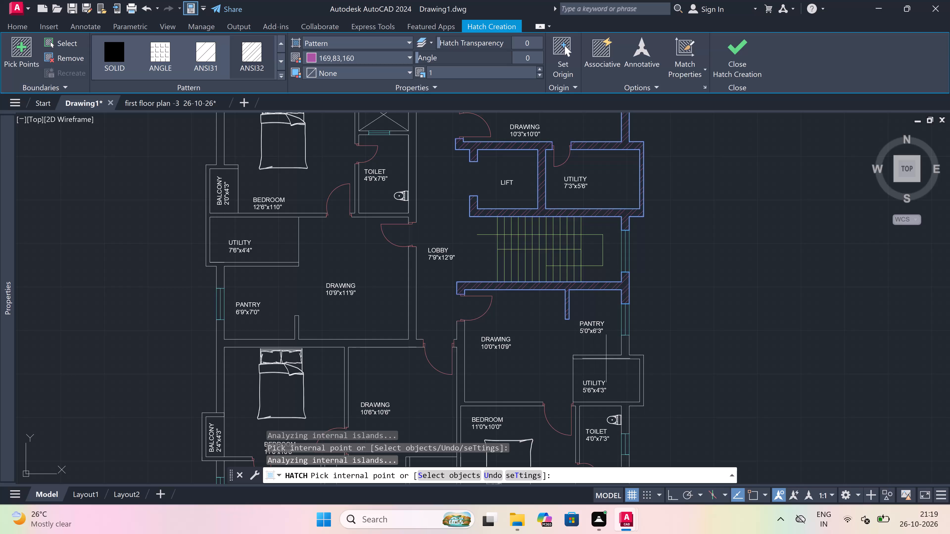
{"action": "left_click", "coordinate": [607, 358]}
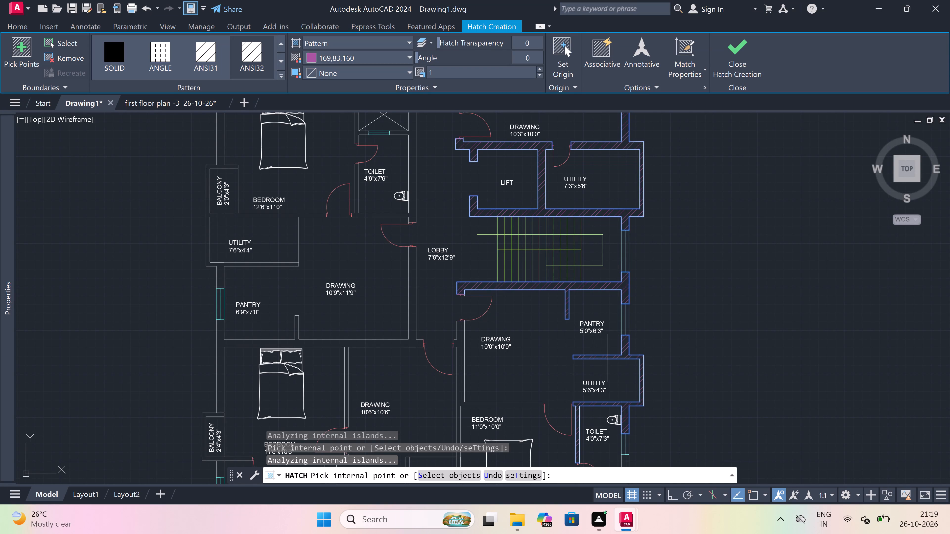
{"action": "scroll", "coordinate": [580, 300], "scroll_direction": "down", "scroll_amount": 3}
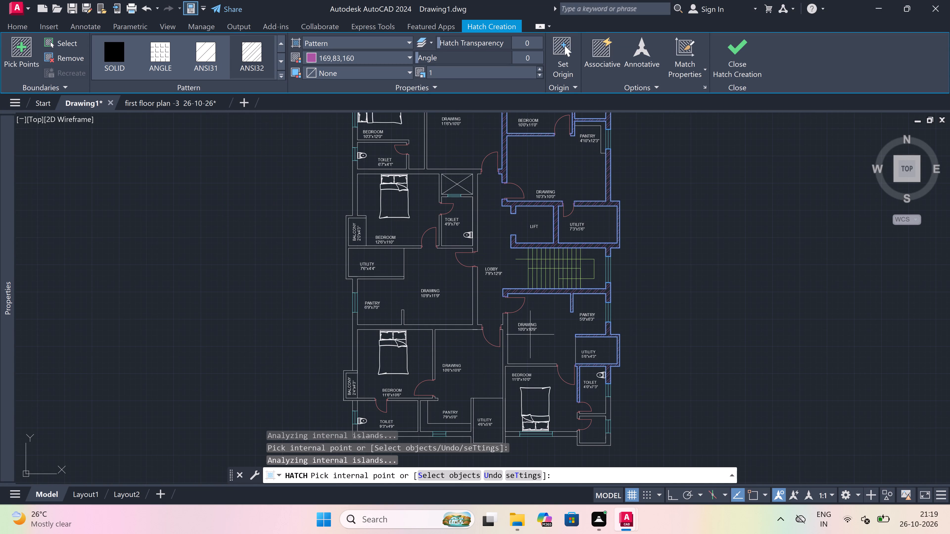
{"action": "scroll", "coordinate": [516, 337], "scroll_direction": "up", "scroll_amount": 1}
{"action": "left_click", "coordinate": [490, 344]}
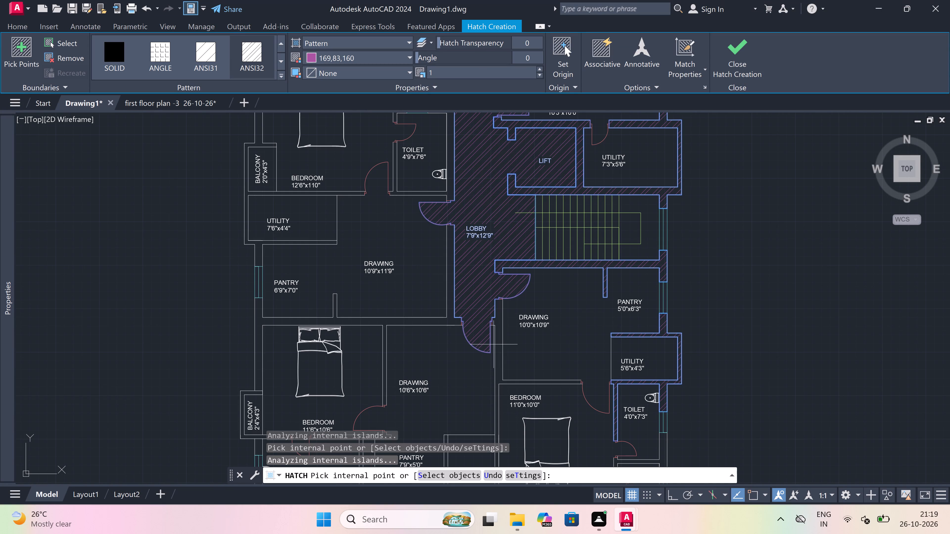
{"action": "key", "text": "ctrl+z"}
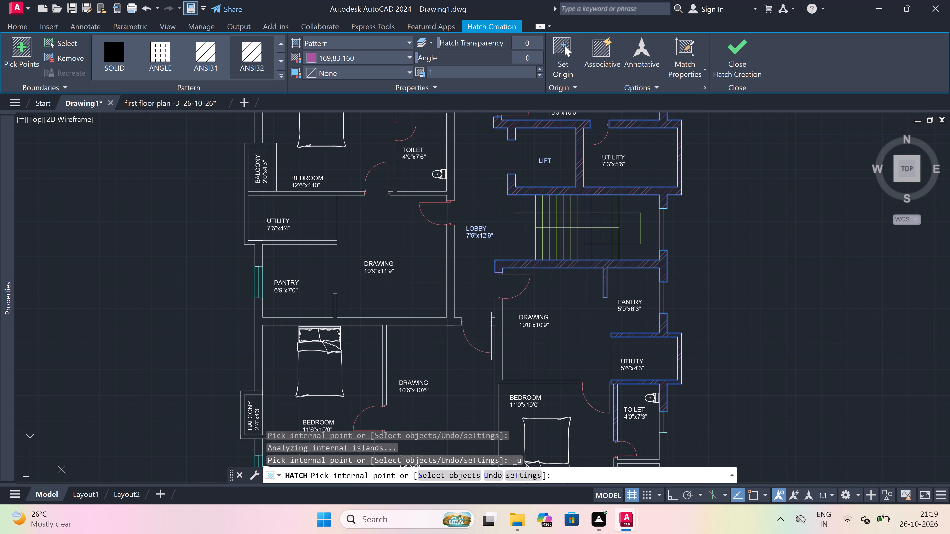
Hatch the remaining walls around the 11'0"x10'0" bedroom, the 4'6"x5'6" utility, the 4'0"x7'3" toilet and the unlabelled room below it.
{"action": "left_click", "coordinate": [501, 339]}
{"action": "scroll", "coordinate": [502, 339], "scroll_direction": "down", "scroll_amount": 2}
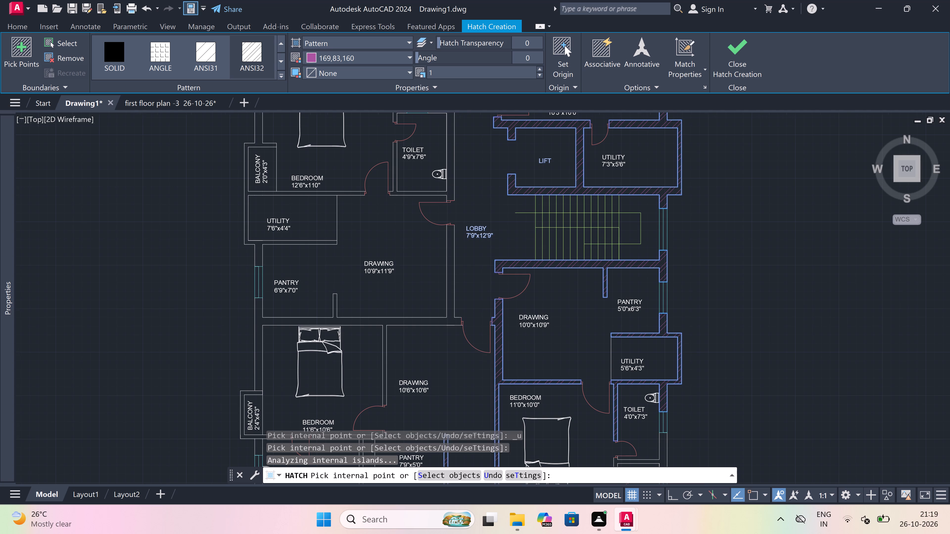
{"action": "scroll", "coordinate": [502, 339], "scroll_direction": "down", "scroll_amount": 2}
{"action": "scroll", "coordinate": [510, 363], "scroll_direction": "up", "scroll_amount": 4}
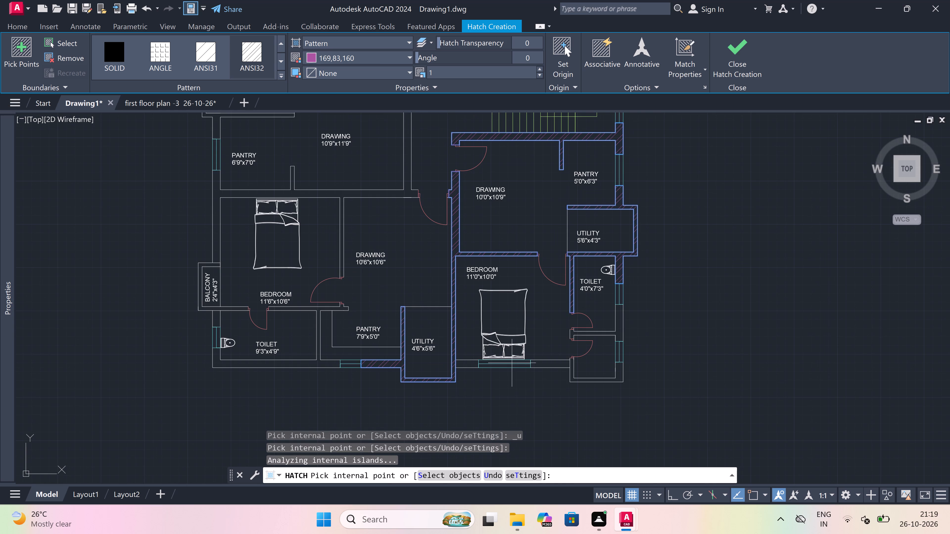
{"action": "scroll", "coordinate": [527, 361], "scroll_direction": "up", "scroll_amount": 1}
{"action": "left_click", "coordinate": [554, 365]}
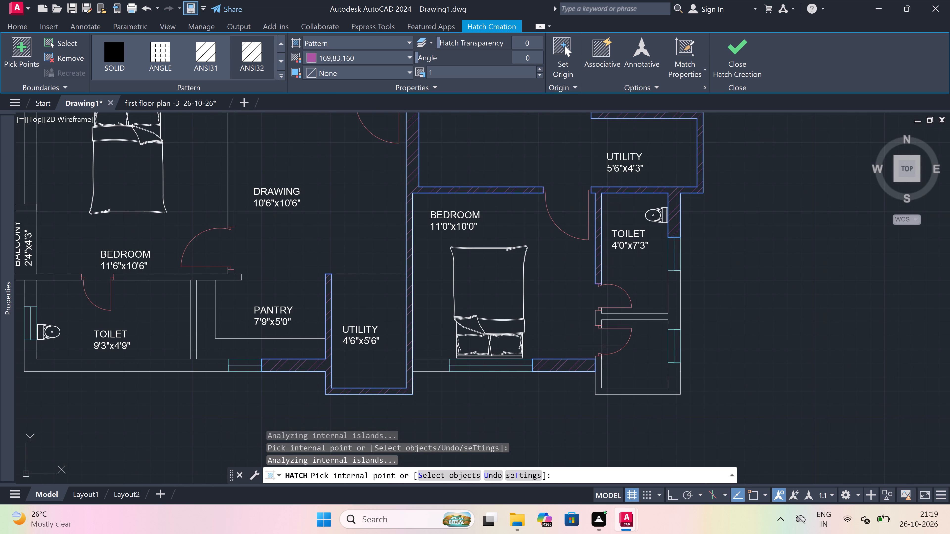
{"action": "left_click", "coordinate": [426, 362]}
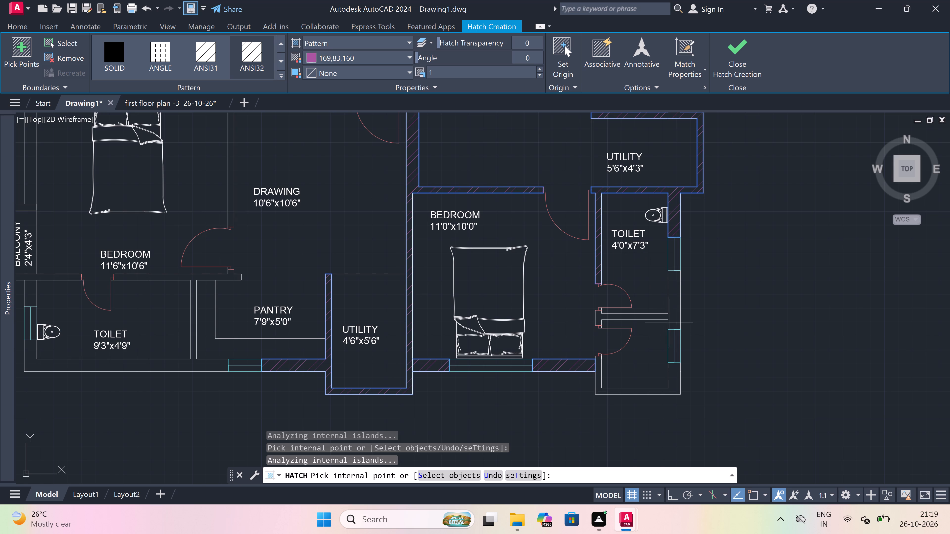
{"action": "left_click", "coordinate": [676, 317]}
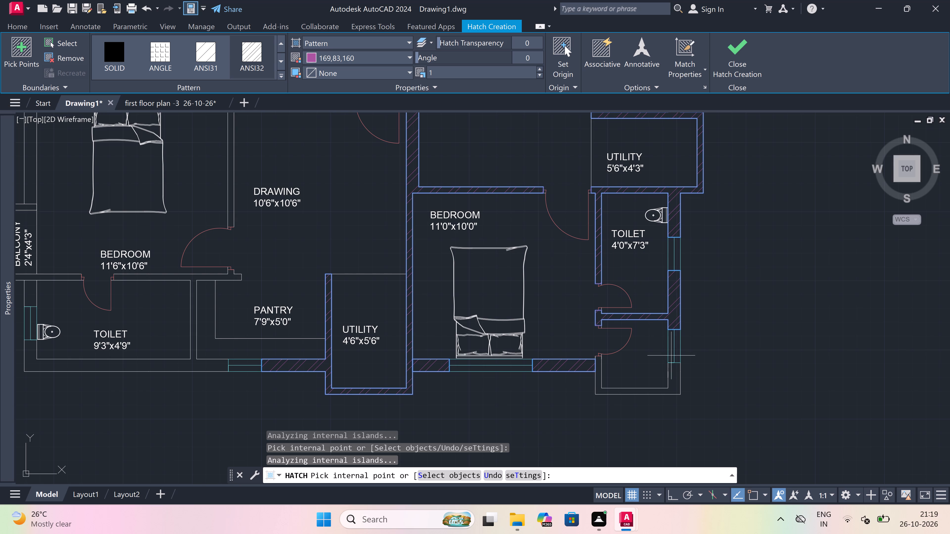
{"action": "left_click", "coordinate": [672, 381]}
Hatch the walls around the 11'6"x10'6" bedroom, the 2'4"x4'3" balcony and the 9'3"x4'9" toilet.
{"action": "scroll", "coordinate": [578, 361], "scroll_direction": "down", "scroll_amount": 3}
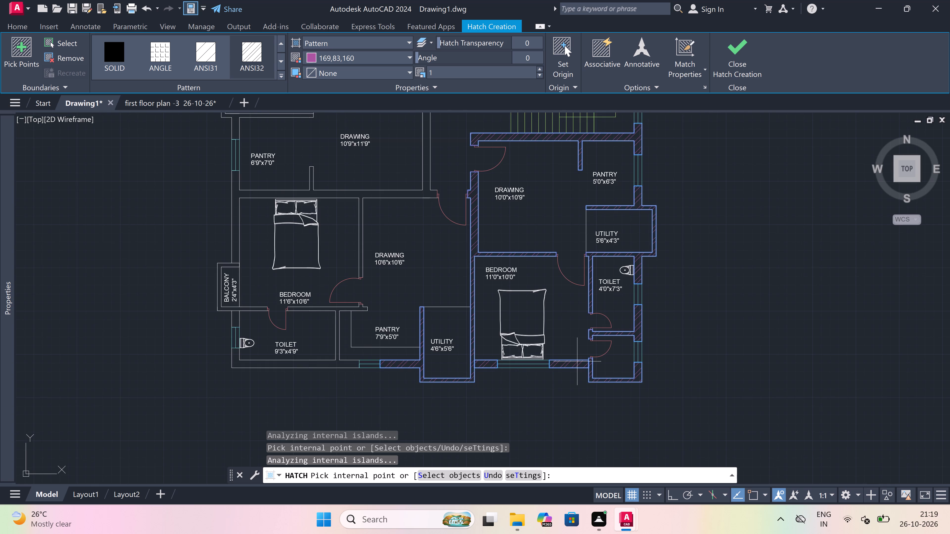
{"action": "scroll", "coordinate": [546, 352], "scroll_direction": "down", "scroll_amount": 4}
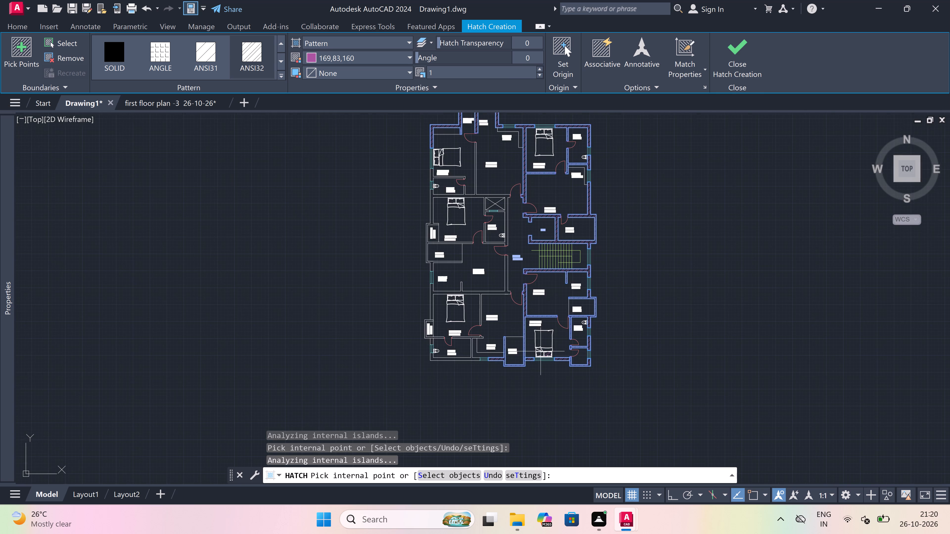
{"action": "scroll", "coordinate": [541, 351], "scroll_direction": "down", "scroll_amount": 2}
{"action": "scroll", "coordinate": [418, 311], "scroll_direction": "up", "scroll_amount": 1}
{"action": "scroll", "coordinate": [517, 340], "scroll_direction": "up", "scroll_amount": 1}
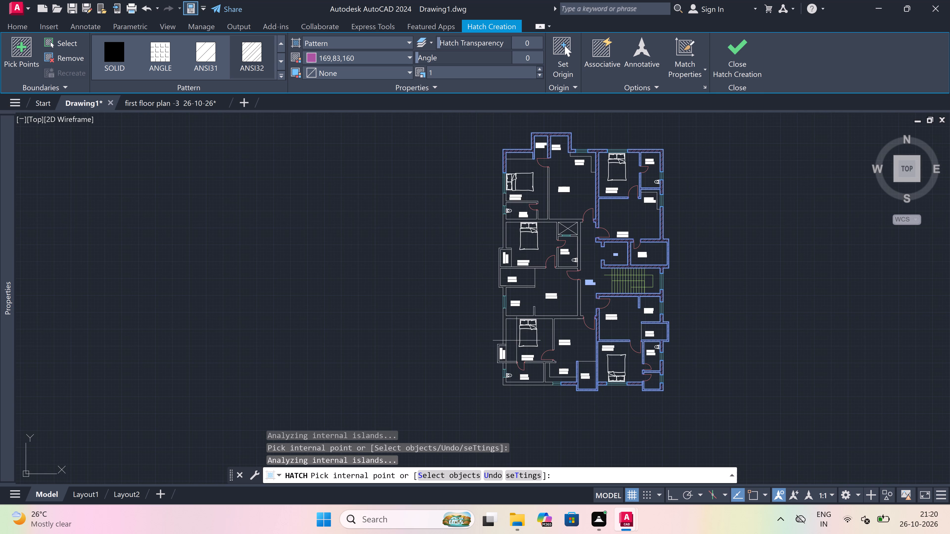
{"action": "scroll", "coordinate": [505, 347], "scroll_direction": "up", "scroll_amount": 1}
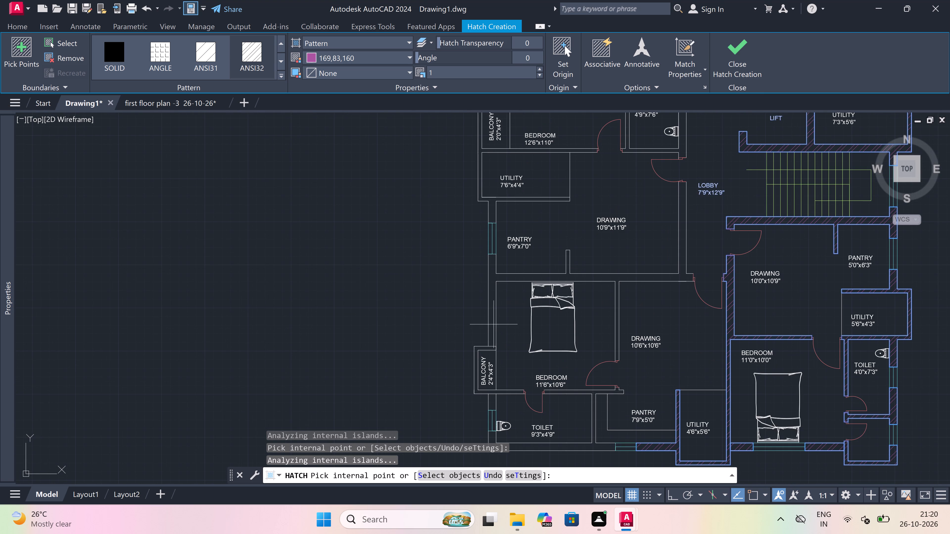
{"action": "left_click", "coordinate": [494, 321]}
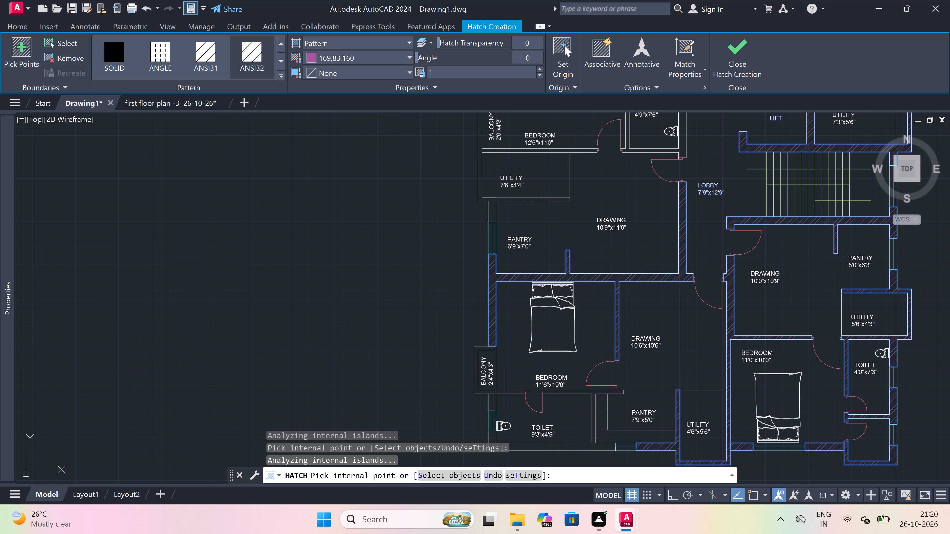
{"action": "left_click", "coordinate": [505, 391]}
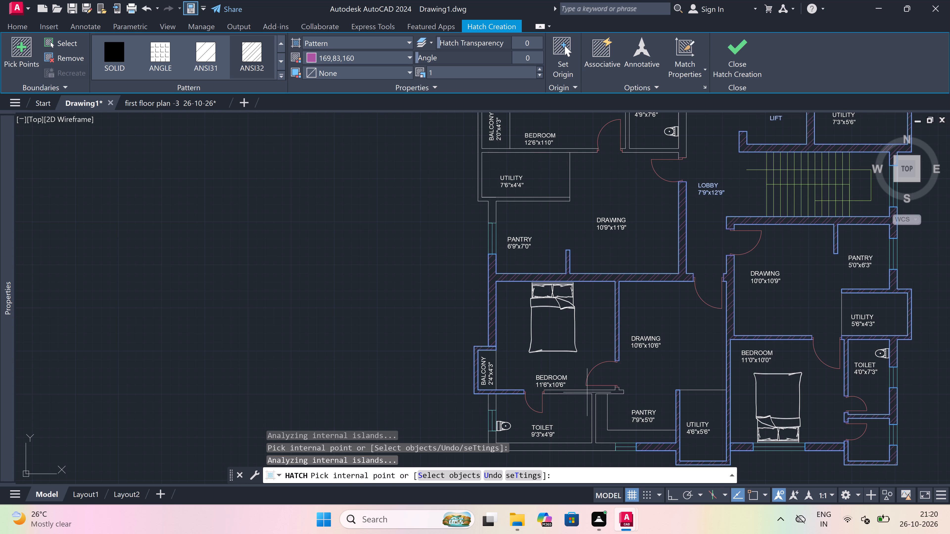
{"action": "left_click", "coordinate": [588, 393]}
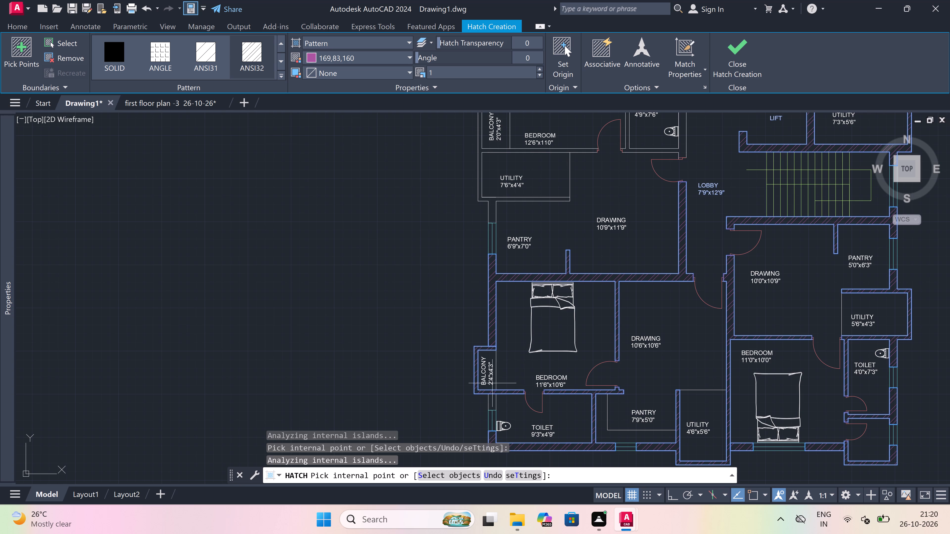
{"action": "left_click", "coordinate": [491, 403]}
Hatch the connected walls around the 7'6"x4'4" utility, the 2'0"x4'3" balcony and the bedroom and 4'9"x7'6" toilet above.
{"action": "scroll", "coordinate": [491, 403], "scroll_direction": "down", "scroll_amount": 2}
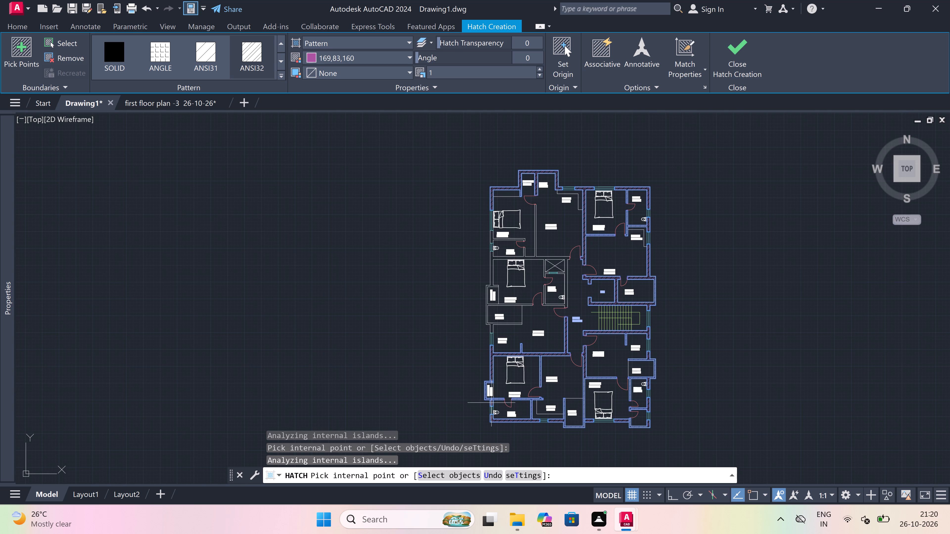
{"action": "scroll", "coordinate": [505, 339], "scroll_direction": "up", "scroll_amount": 2}
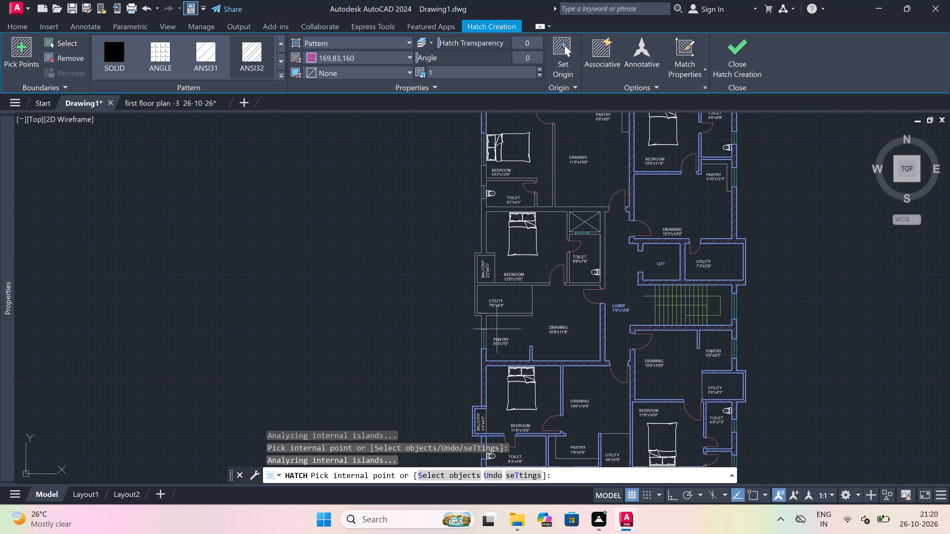
{"action": "left_click", "coordinate": [478, 314]}
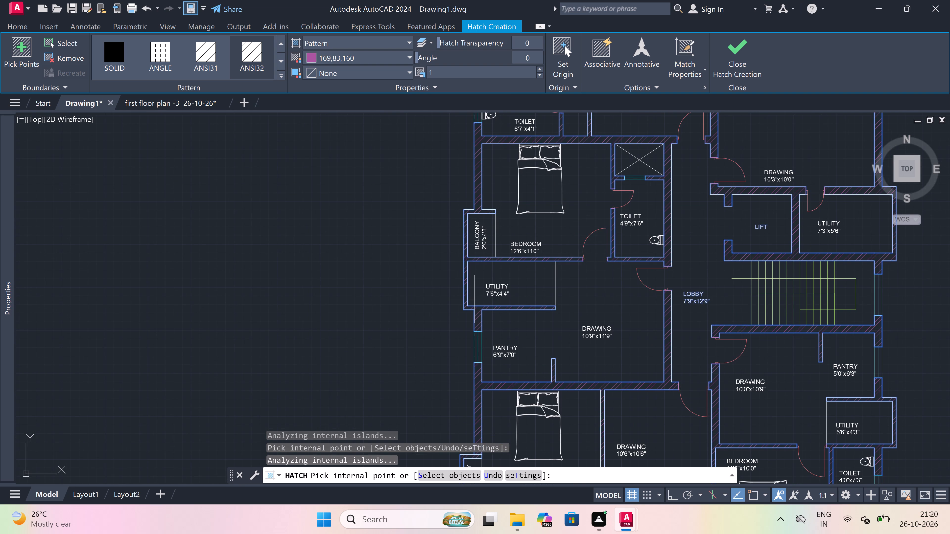
Hatch the outer wall section between the windows of the 10'3"x12'0" bedroom and the 6'7"x4'1" toilet, and end the hatching.
{"action": "scroll", "coordinate": [472, 280], "scroll_direction": "down", "scroll_amount": 4}
{"action": "scroll", "coordinate": [498, 330], "scroll_direction": "down", "scroll_amount": 3}
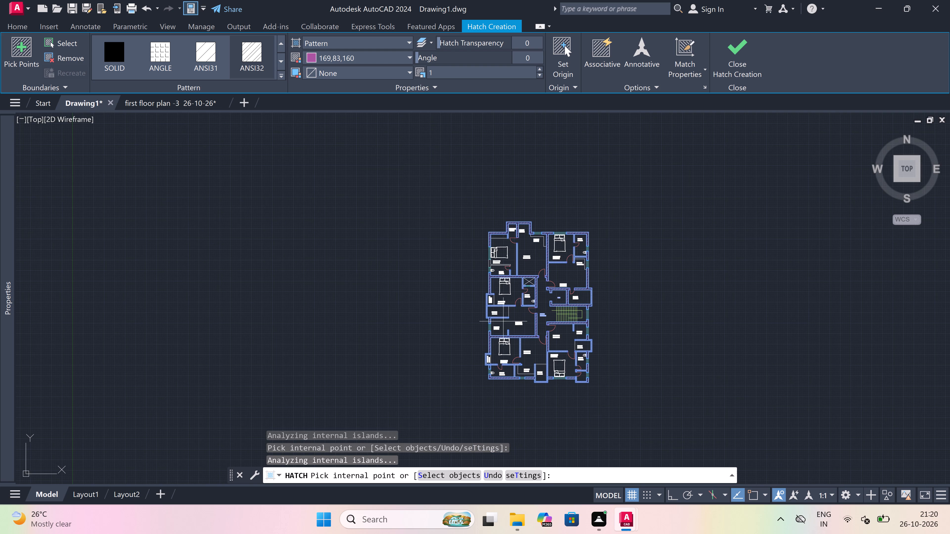
{"action": "scroll", "coordinate": [518, 231], "scroll_direction": "up", "scroll_amount": 2}
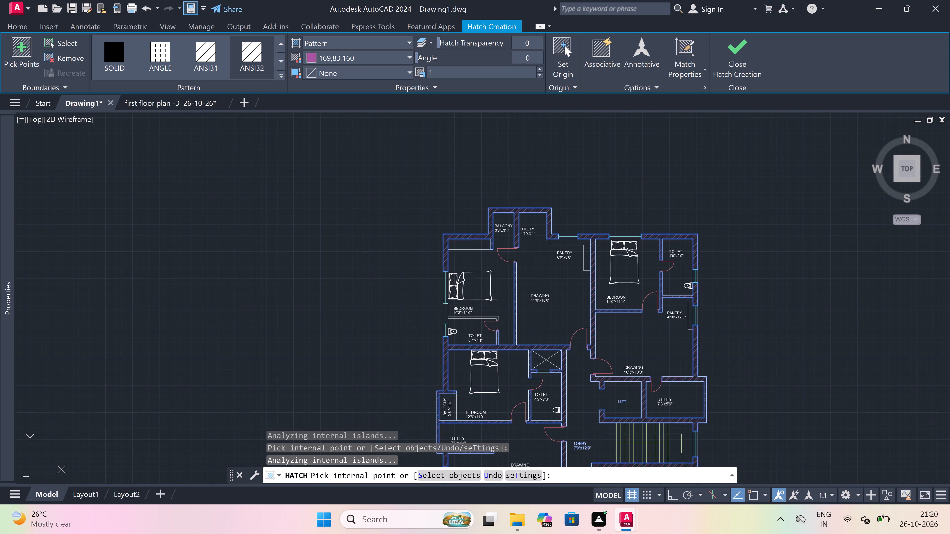
{"action": "scroll", "coordinate": [436, 311], "scroll_direction": "up", "scroll_amount": 2}
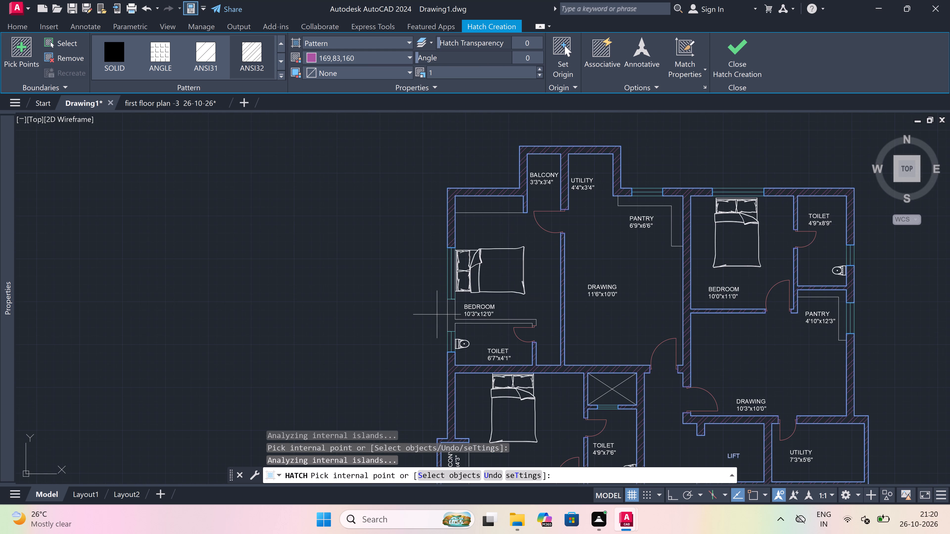
{"action": "scroll", "coordinate": [444, 316], "scroll_direction": "up", "scroll_amount": 1}
{"action": "left_click", "coordinate": [456, 316]}
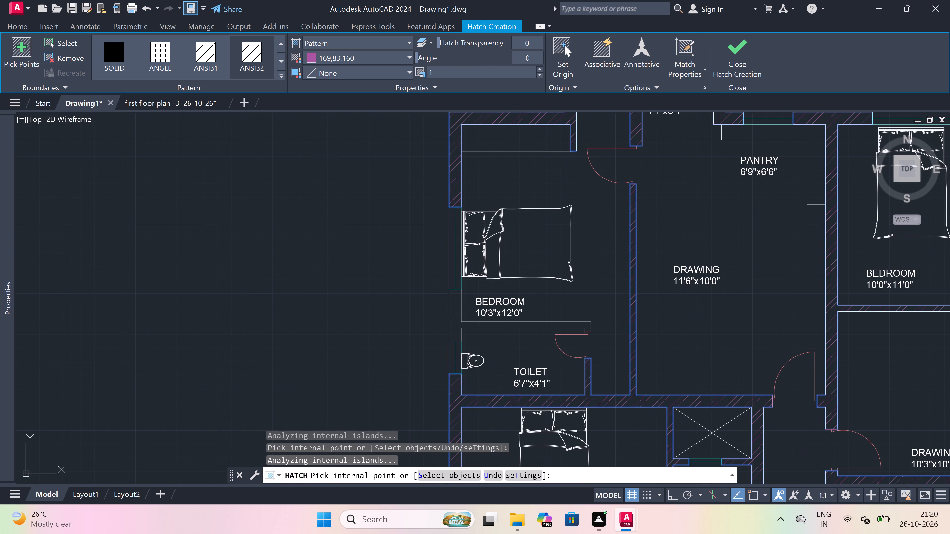
{"action": "scroll", "coordinate": [467, 308], "scroll_direction": "down", "scroll_amount": 6}
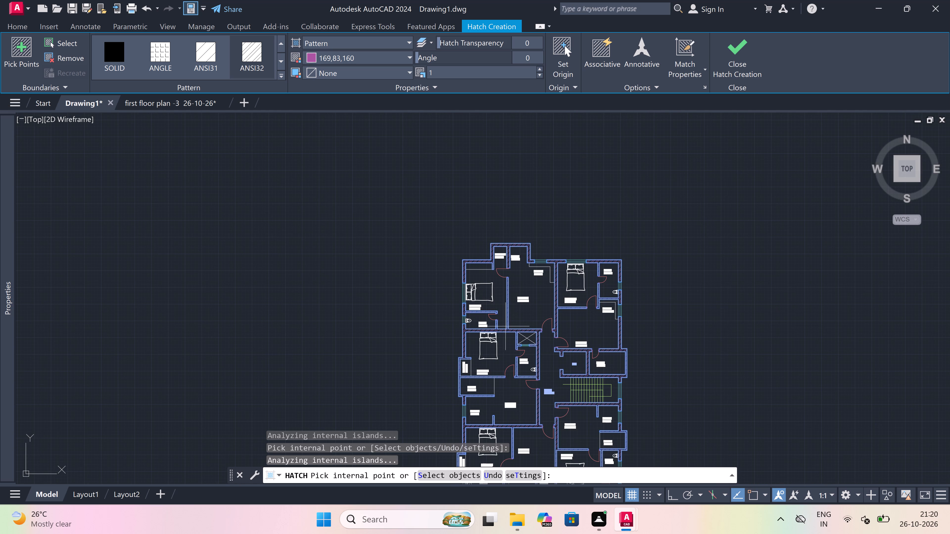
{"action": "key", "text": "Escape"}
Examine the whole floor plan for wall sections left unhatched and details still missing.
{"action": "scroll", "coordinate": [519, 298], "scroll_direction": "down", "scroll_amount": 3}
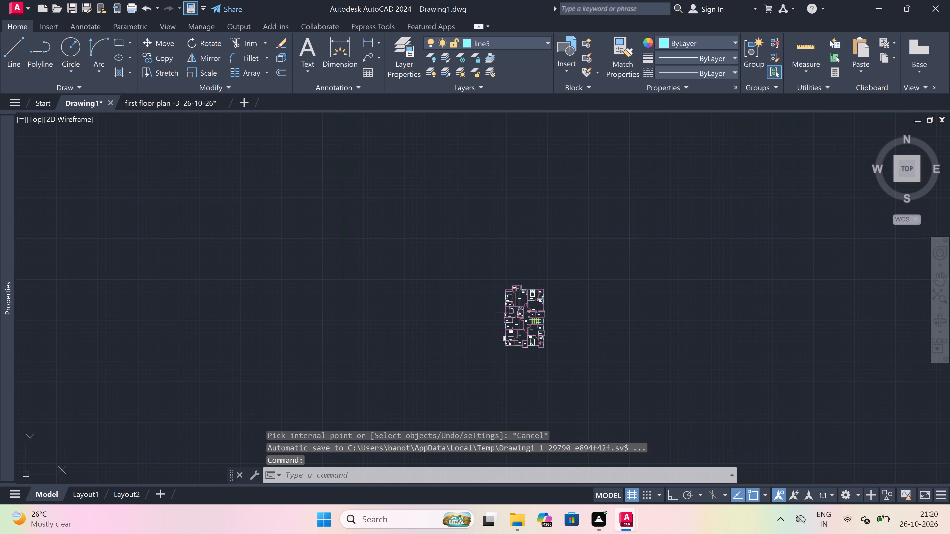
{"action": "scroll", "coordinate": [520, 312], "scroll_direction": "up", "scroll_amount": 4}
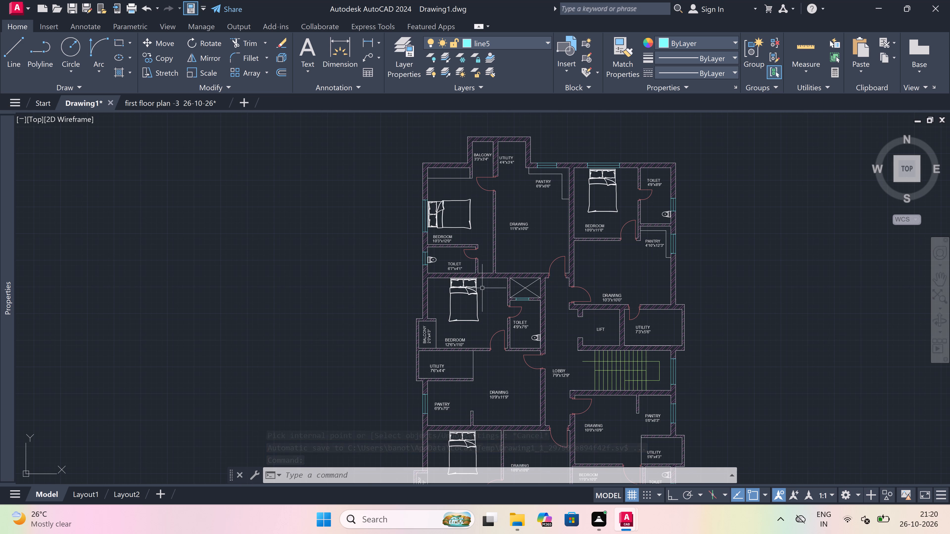
{"action": "scroll", "coordinate": [482, 288], "scroll_direction": "down", "scroll_amount": 1}
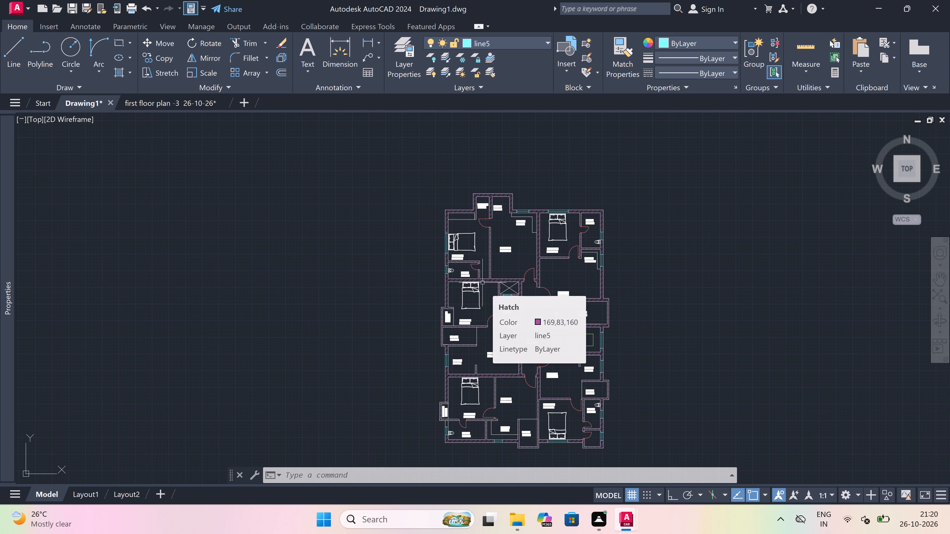
{"action": "scroll", "coordinate": [482, 283], "scroll_direction": "down", "scroll_amount": 1}
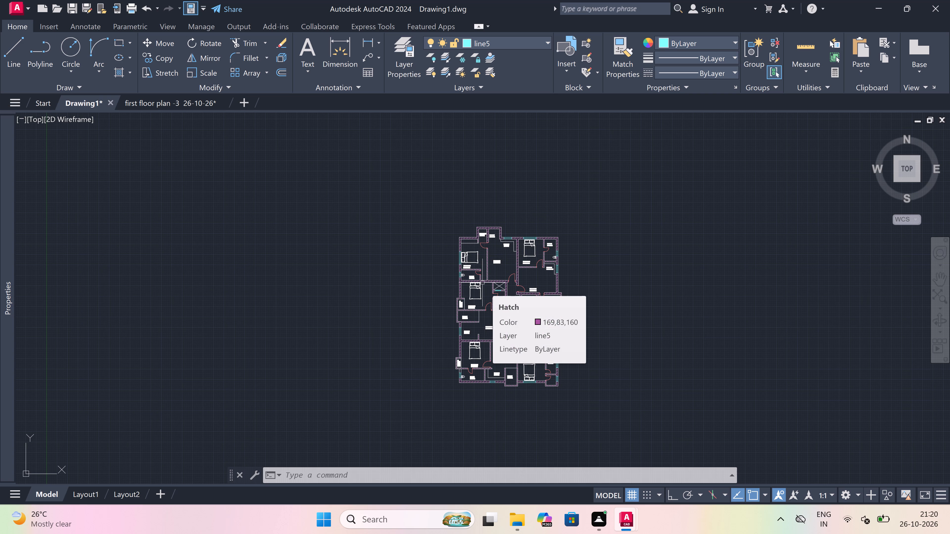
{"action": "scroll", "coordinate": [447, 314], "scroll_direction": "up", "scroll_amount": 2}
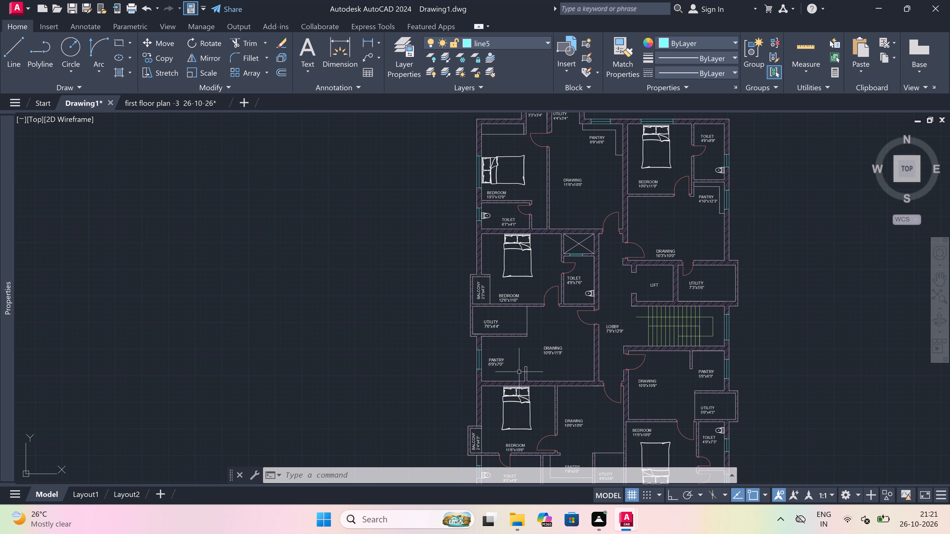
{"action": "scroll", "coordinate": [519, 371], "scroll_direction": "up", "scroll_amount": 1}
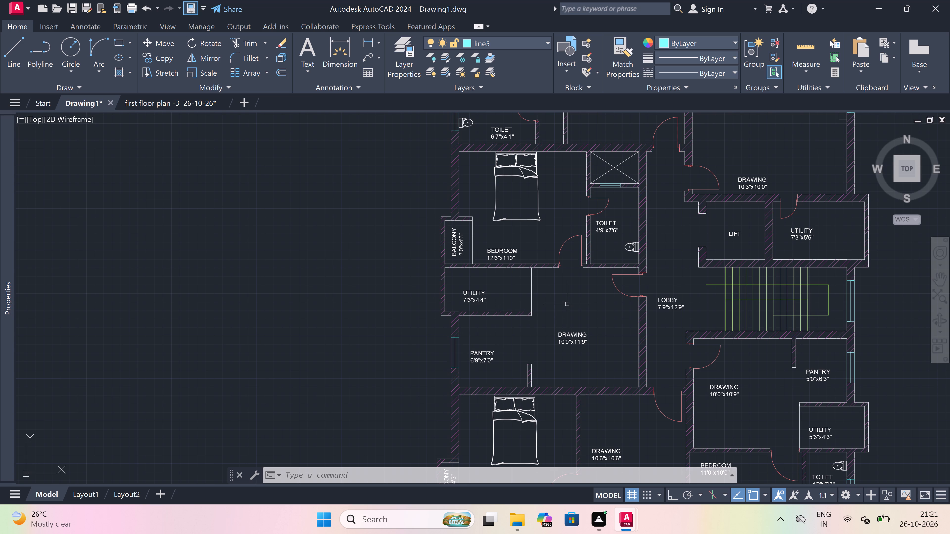
{"action": "scroll", "coordinate": [567, 304], "scroll_direction": "down", "scroll_amount": 2}
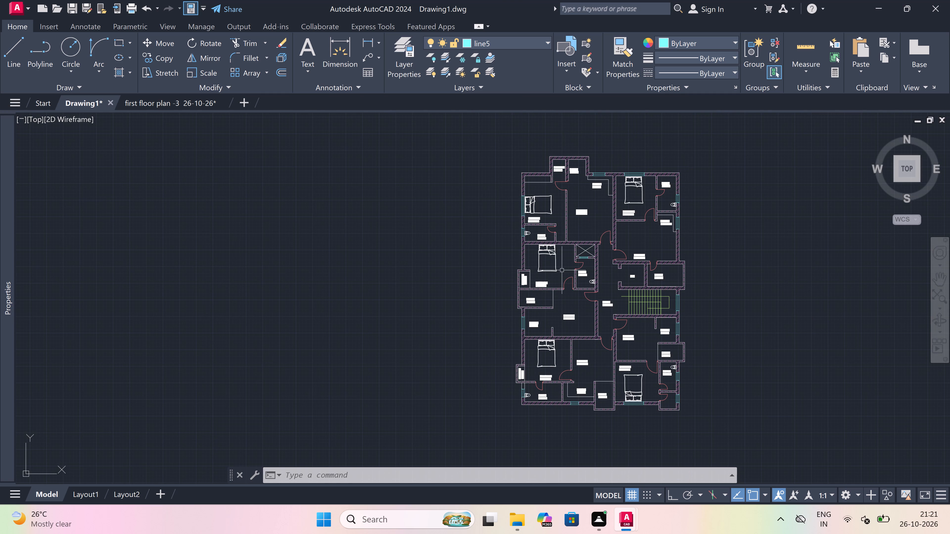
{"action": "scroll", "coordinate": [562, 270], "scroll_direction": "up", "scroll_amount": 2}
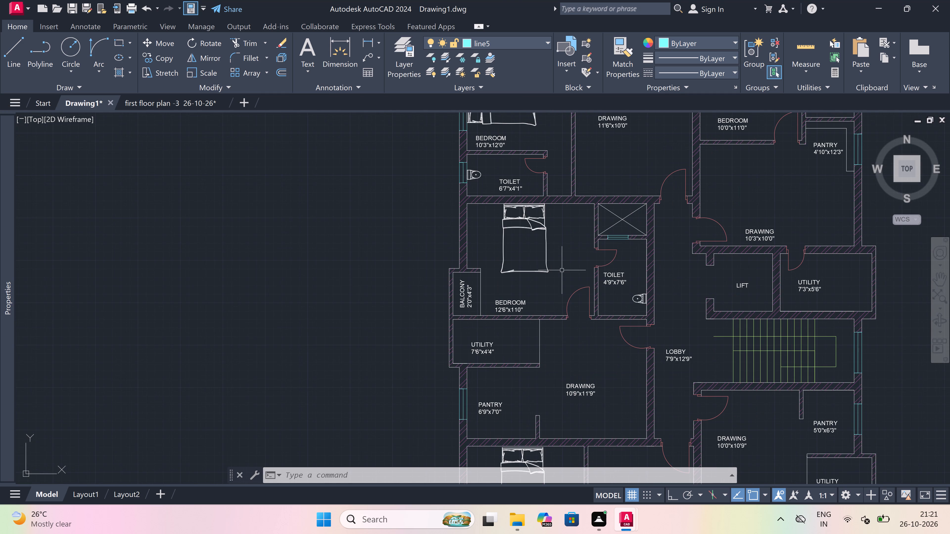
{"action": "scroll", "coordinate": [608, 291], "scroll_direction": "down", "scroll_amount": 2}
On layer line2, draw a triangular arrowhead with its tip at the free end of the staircase's lower direction line.
{"action": "scroll", "coordinate": [688, 306], "scroll_direction": "up", "scroll_amount": 2}
{"action": "scroll", "coordinate": [633, 328], "scroll_direction": "up", "scroll_amount": 1}
{"action": "scroll", "coordinate": [684, 404], "scroll_direction": "up", "scroll_amount": 1}
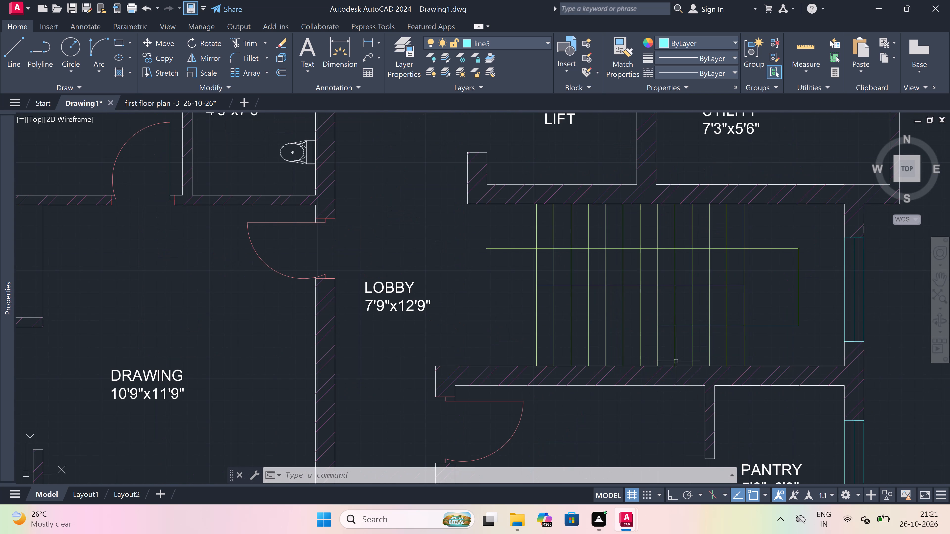
{"action": "scroll", "coordinate": [673, 346], "scroll_direction": "up", "scroll_amount": 1}
{"action": "scroll", "coordinate": [666, 284], "scroll_direction": "up", "scroll_amount": 1}
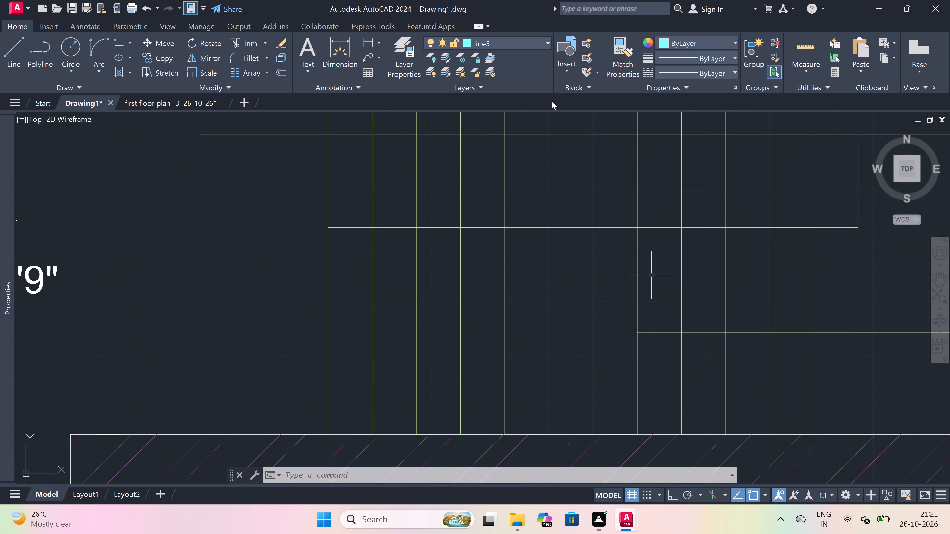
{"action": "left_click", "coordinate": [525, 43]}
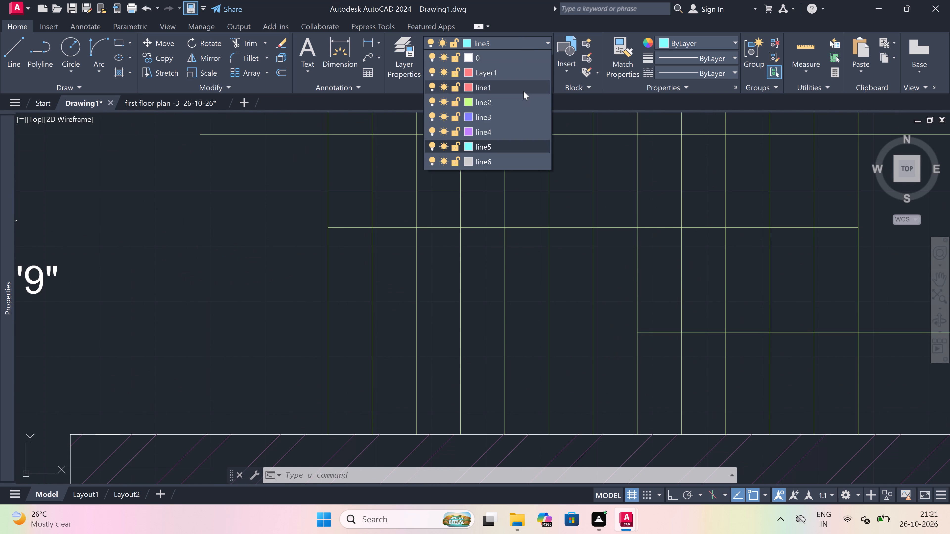
{"action": "left_click", "coordinate": [523, 102]}
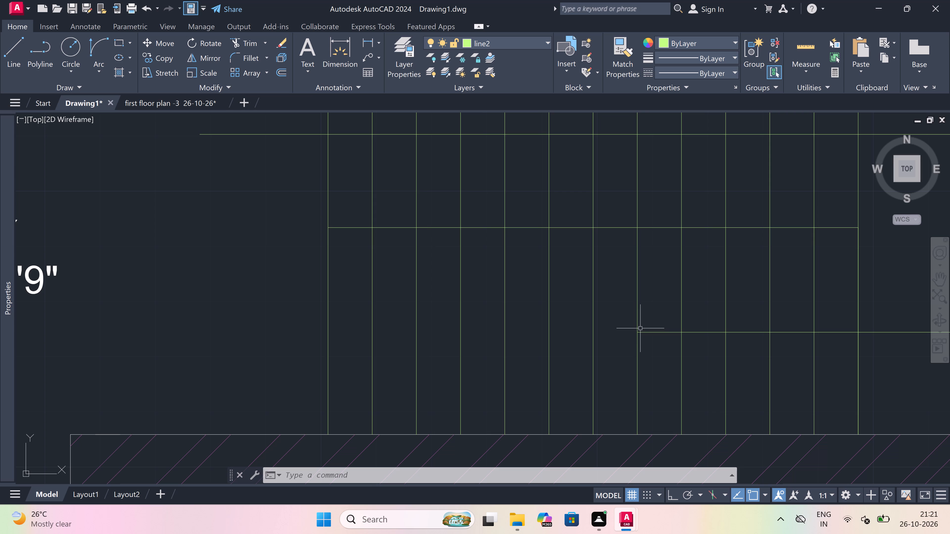
{"action": "key", "text": "l"}
{"action": "key", "text": "space"}
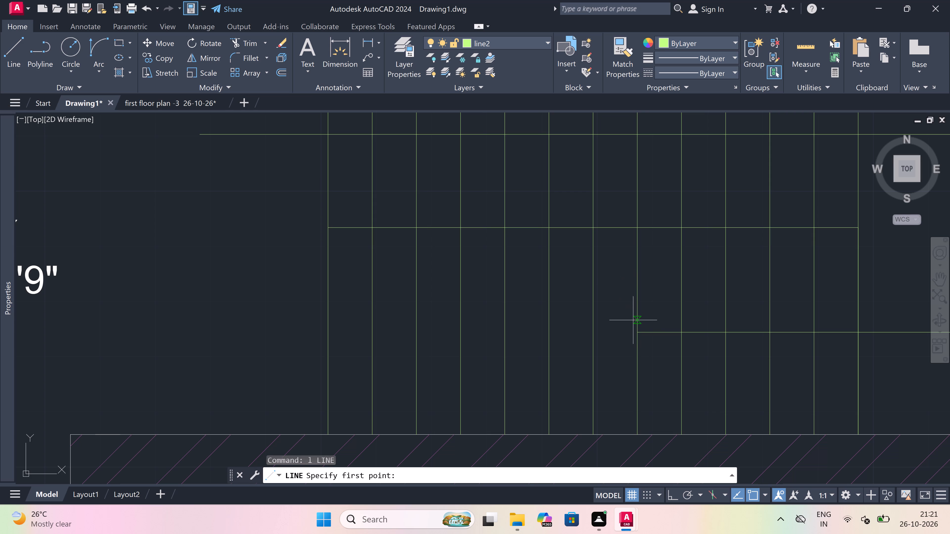
{"action": "left_click_drag", "start_coordinate": [638, 330], "coordinate": [639, 330]}
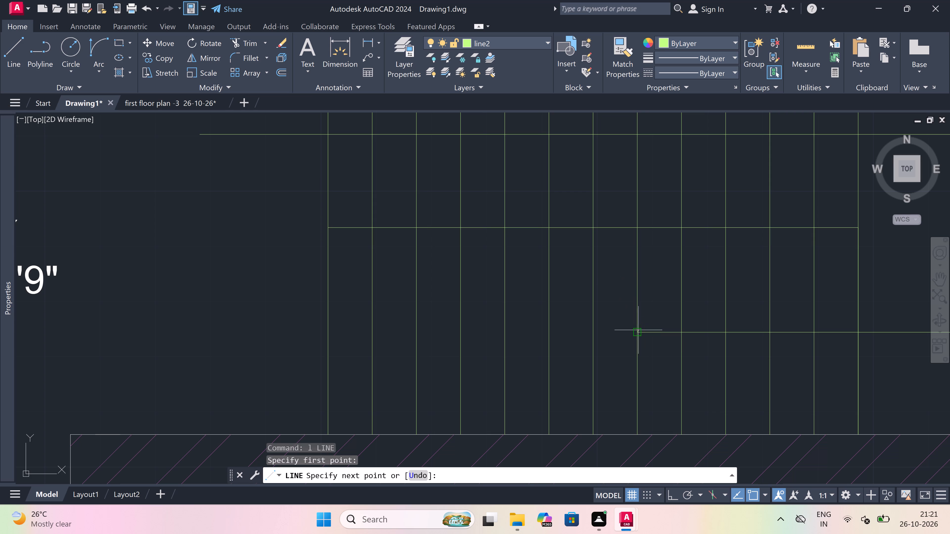
{"action": "left_click_drag", "start_coordinate": [639, 330], "coordinate": [641, 330]}
{"action": "scroll", "coordinate": [672, 319], "scroll_direction": "up", "scroll_amount": 2}
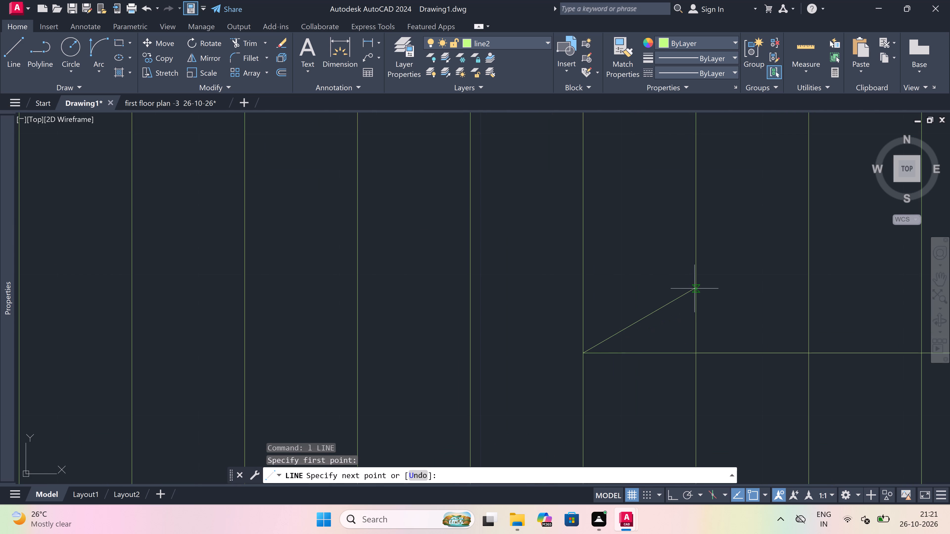
{"action": "left_click", "coordinate": [696, 288]}
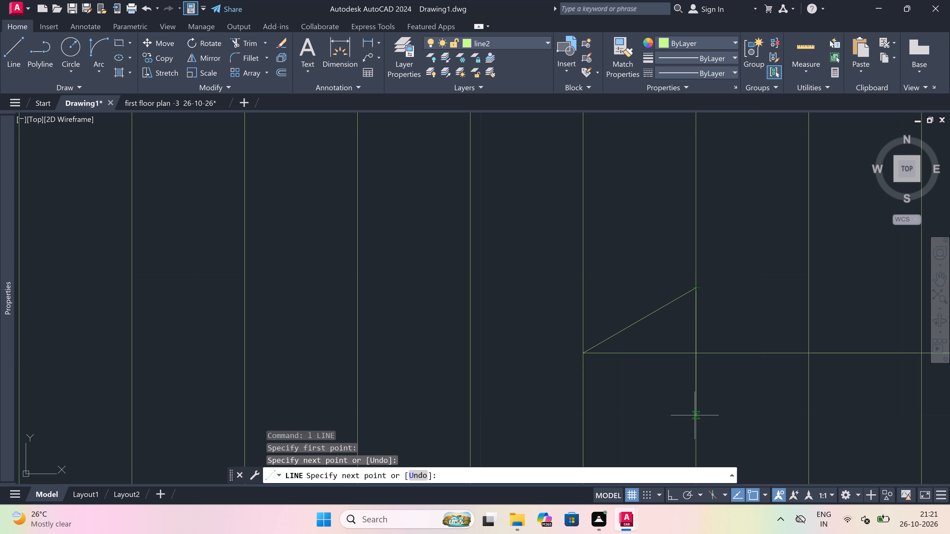
{"action": "left_click", "coordinate": [695, 415]}
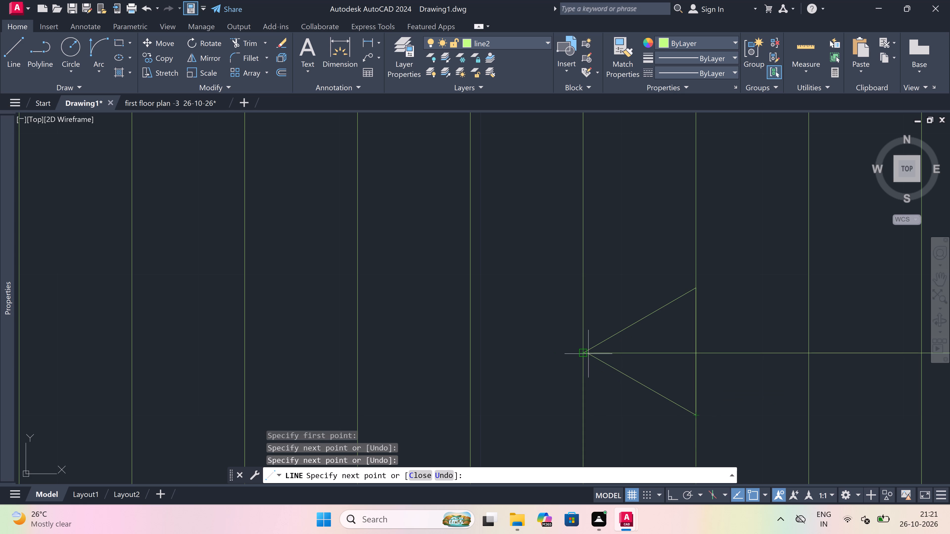
{"action": "left_click", "coordinate": [584, 355]}
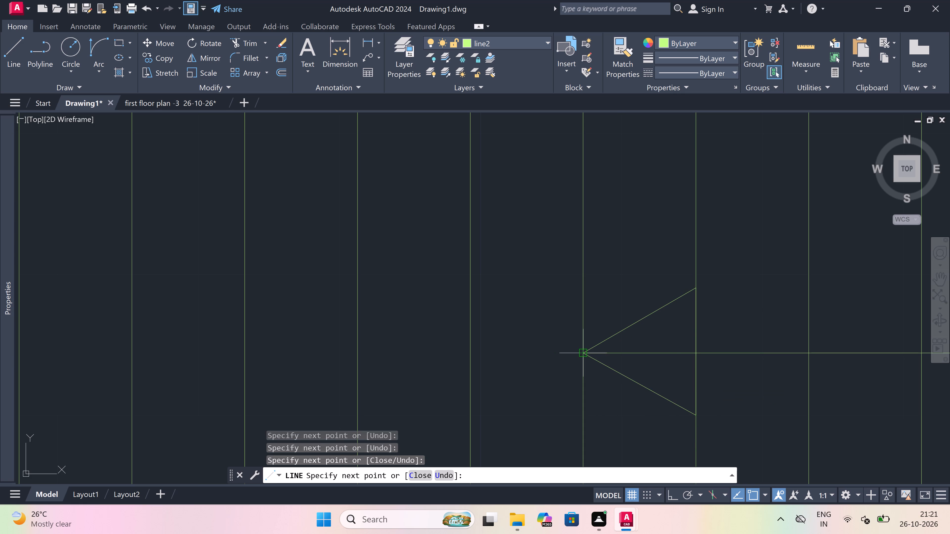
{"action": "key", "text": "Escape"}
Trim away the part of the stair direction line that lies inside the arrowhead triangle.
{"action": "type", "text": "tr"}
{"action": "key", "text": "space"}
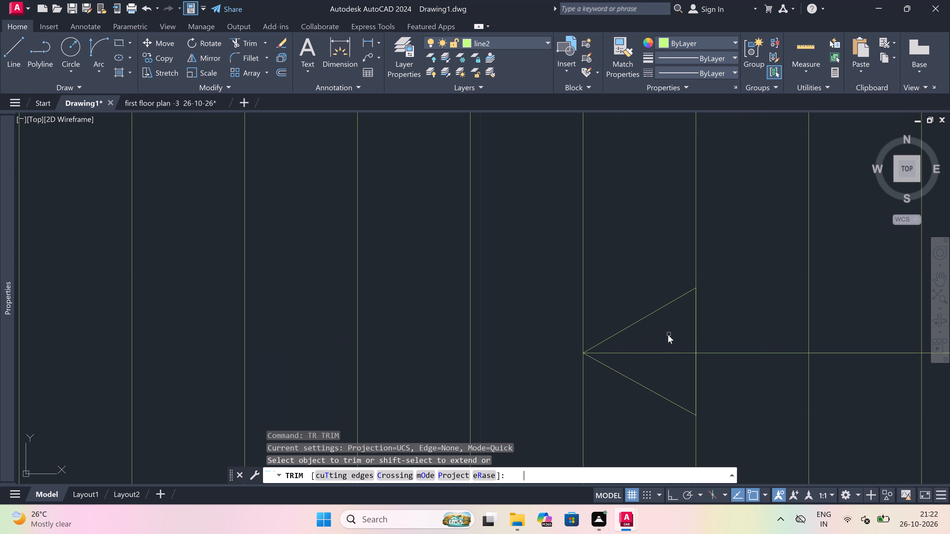
{"action": "left_click", "coordinate": [666, 337]}
{"action": "left_click", "coordinate": [659, 366]}
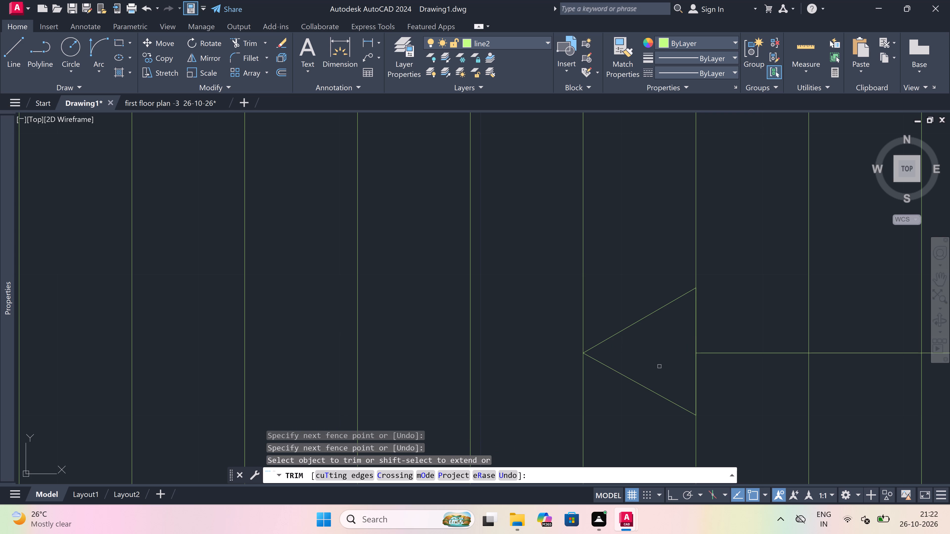
{"action": "key", "text": "Escape"}
On layer 0, draw a straight line closing the lift's door opening between the midpoints of the two wall stubs facing the lobby.
{"action": "scroll", "coordinate": [630, 286], "scroll_direction": "down", "scroll_amount": 4}
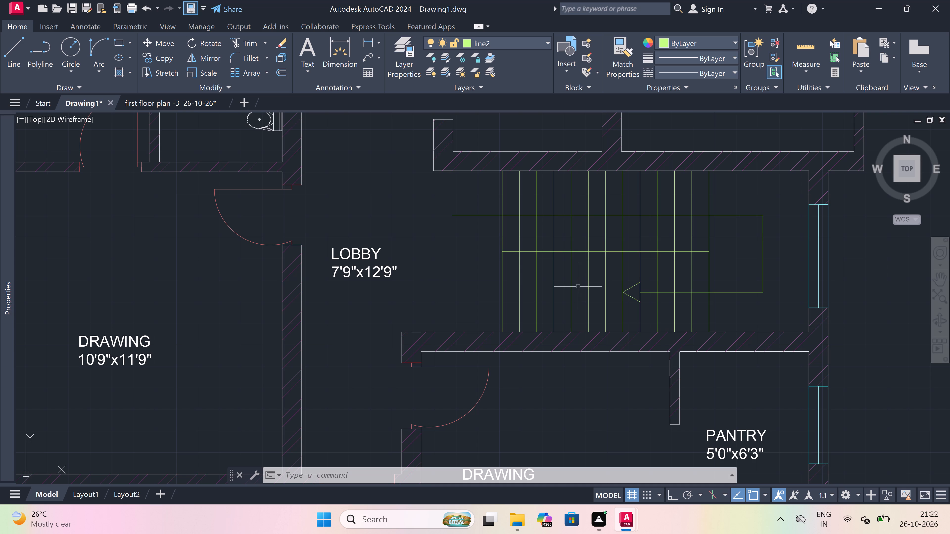
{"action": "scroll", "coordinate": [578, 287], "scroll_direction": "up", "scroll_amount": 1}
{"action": "scroll", "coordinate": [578, 287], "scroll_direction": "down", "scroll_amount": 2}
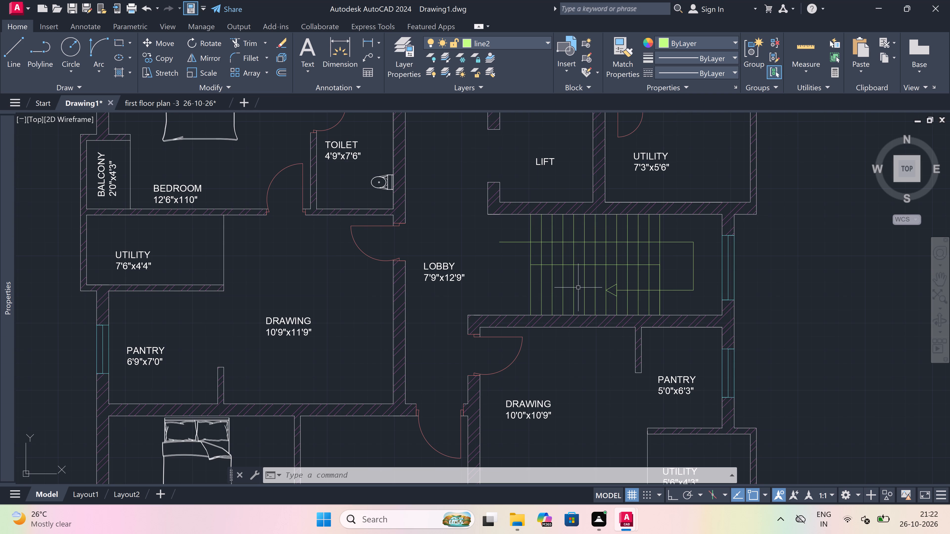
{"action": "scroll", "coordinate": [531, 280], "scroll_direction": "down", "scroll_amount": 3}
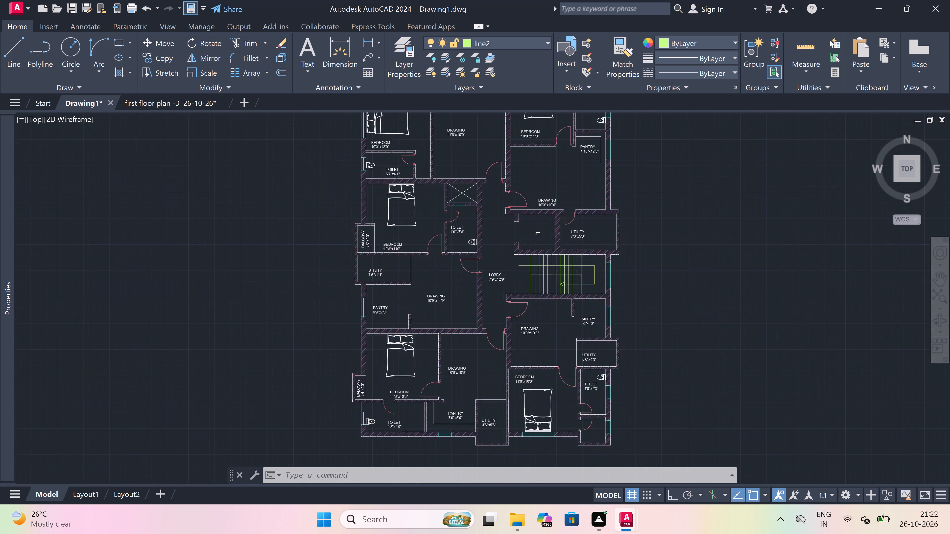
{"action": "scroll", "coordinate": [529, 261], "scroll_direction": "up", "scroll_amount": 2}
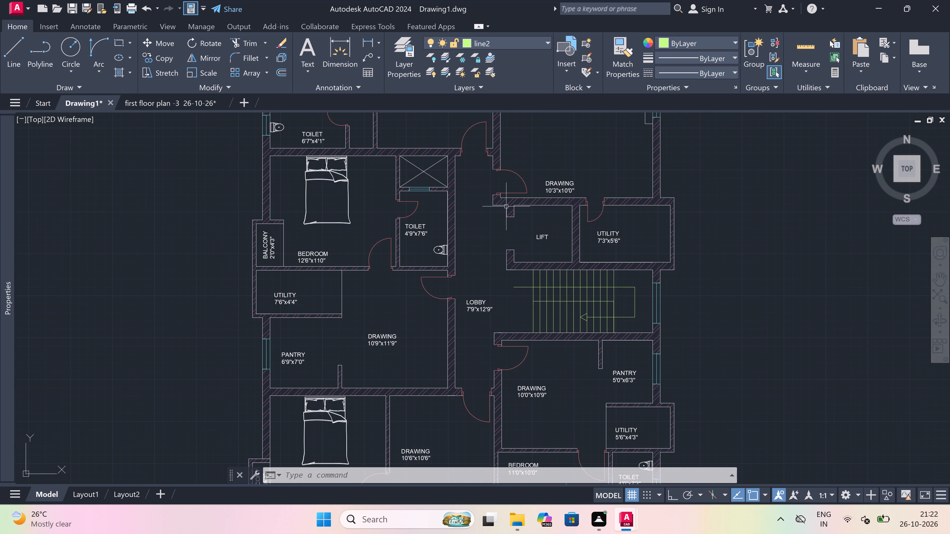
{"action": "scroll", "coordinate": [506, 202], "scroll_direction": "up", "scroll_amount": 2}
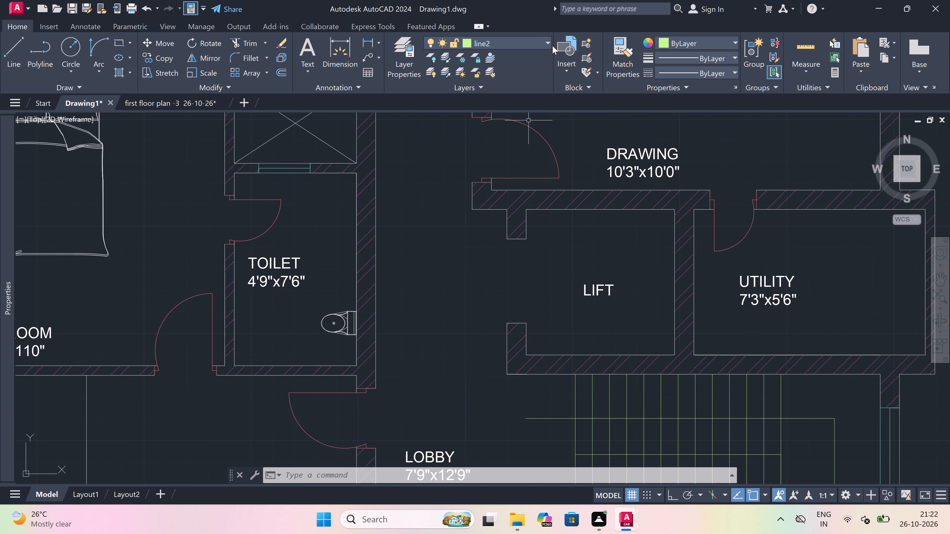
{"action": "left_click", "coordinate": [533, 41]}
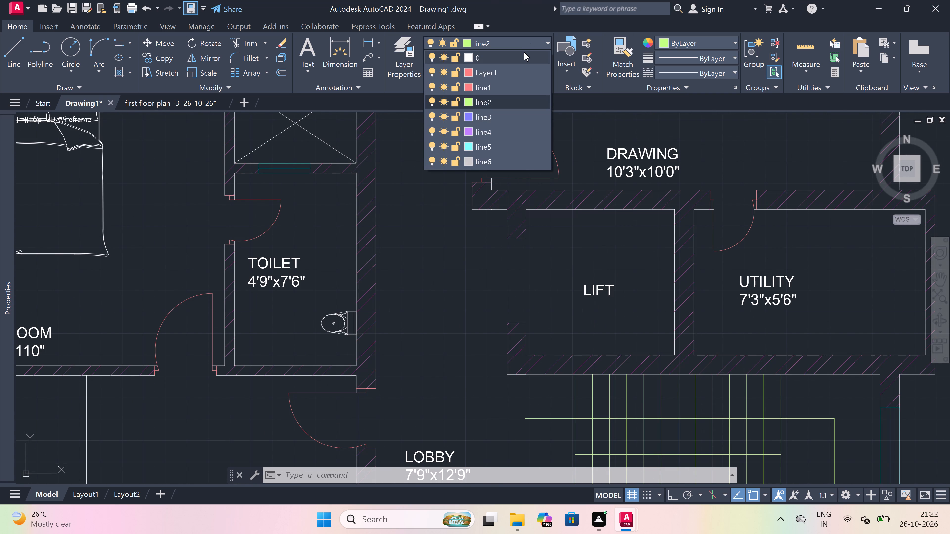
{"action": "left_click", "coordinate": [524, 52]}
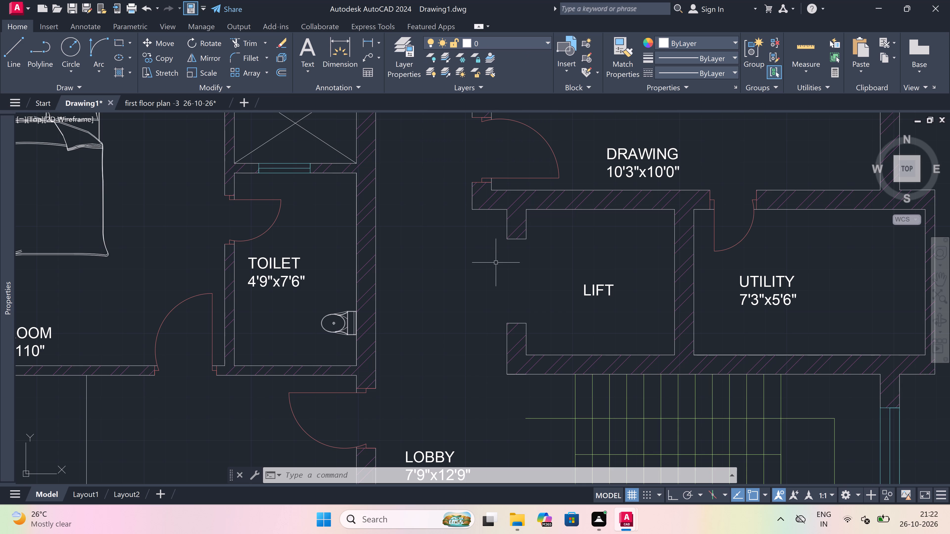
{"action": "type", "text": "l"}
{"action": "key", "text": "space"}
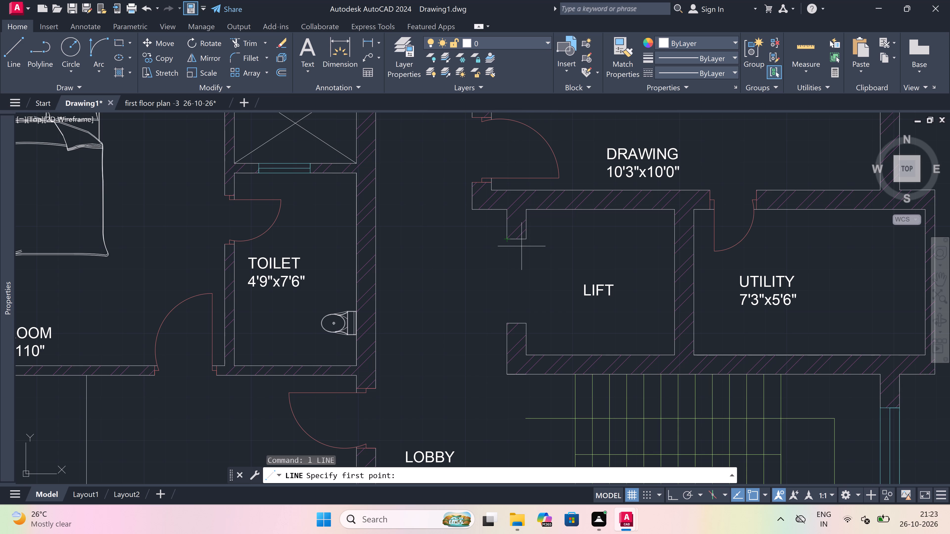
{"action": "left_click", "coordinate": [517, 241]}
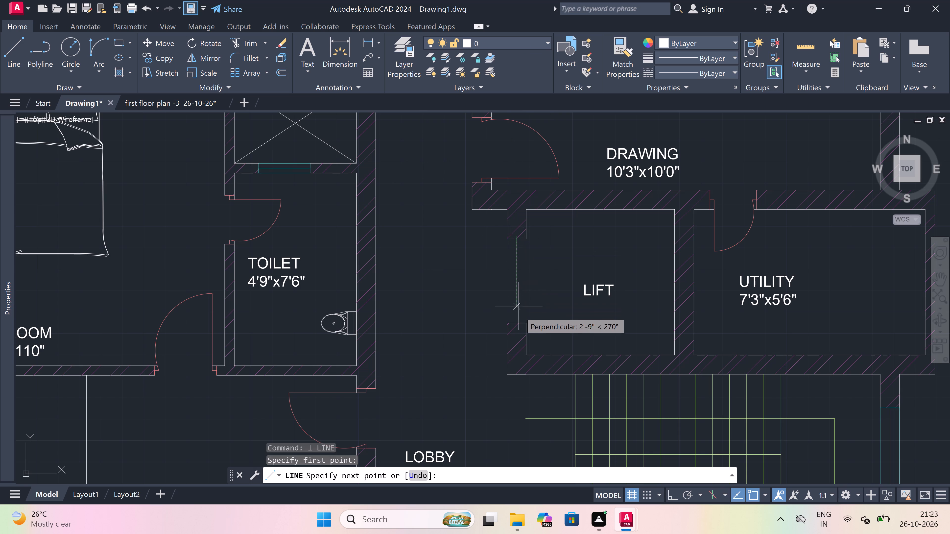
{"action": "left_click", "coordinate": [517, 322]}
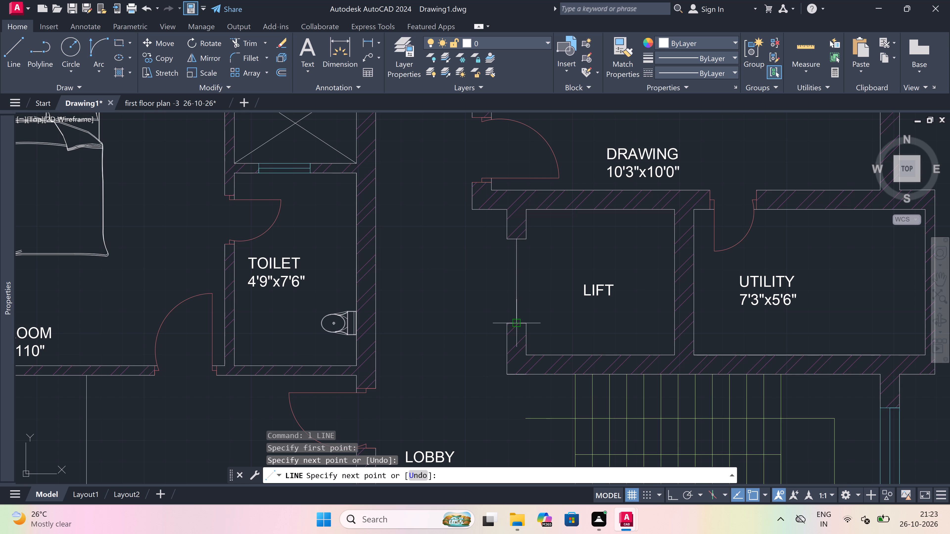
{"action": "key", "text": "Escape"}
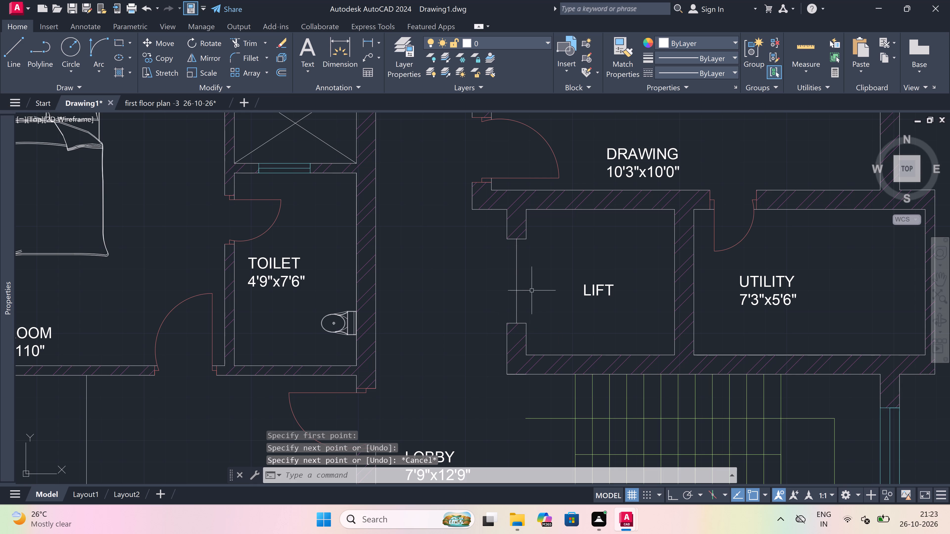
In the first floor plan -3 drawing, copy the two sofas and centre table of the 12'3"x14'6" hall to the clipboard.
{"action": "scroll", "coordinate": [525, 291], "scroll_direction": "down", "scroll_amount": 3}
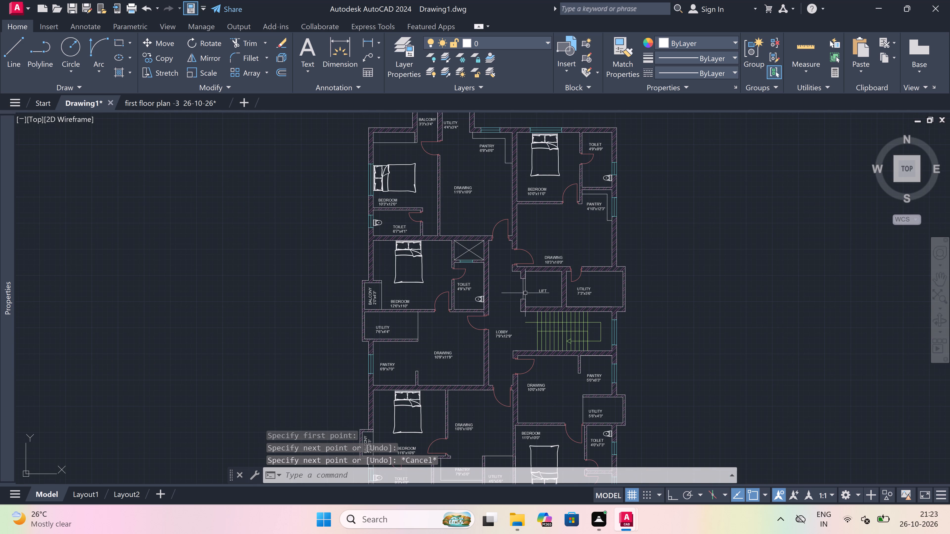
{"action": "scroll", "coordinate": [525, 293], "scroll_direction": "down", "scroll_amount": 2}
{"action": "scroll", "coordinate": [525, 292], "scroll_direction": "up", "scroll_amount": 1}
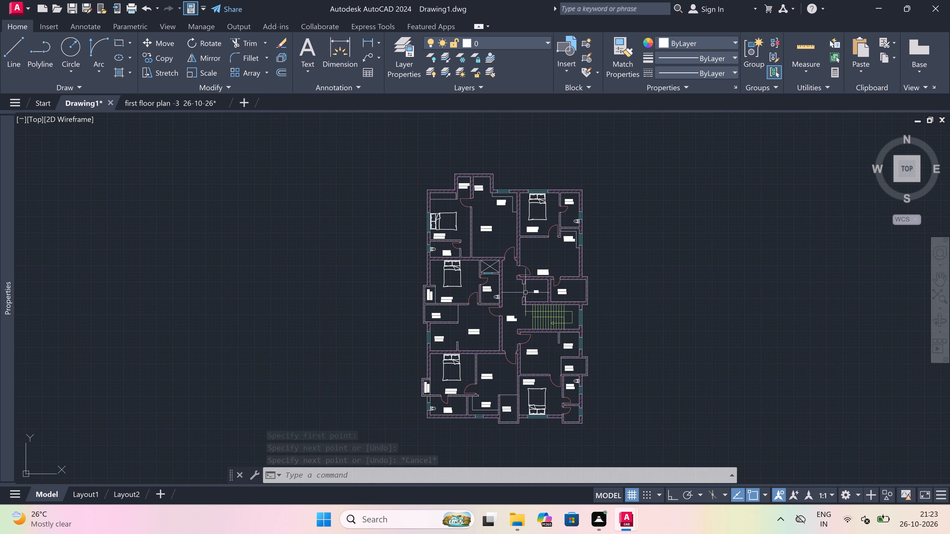
{"action": "scroll", "coordinate": [503, 212], "scroll_direction": "up", "scroll_amount": 2}
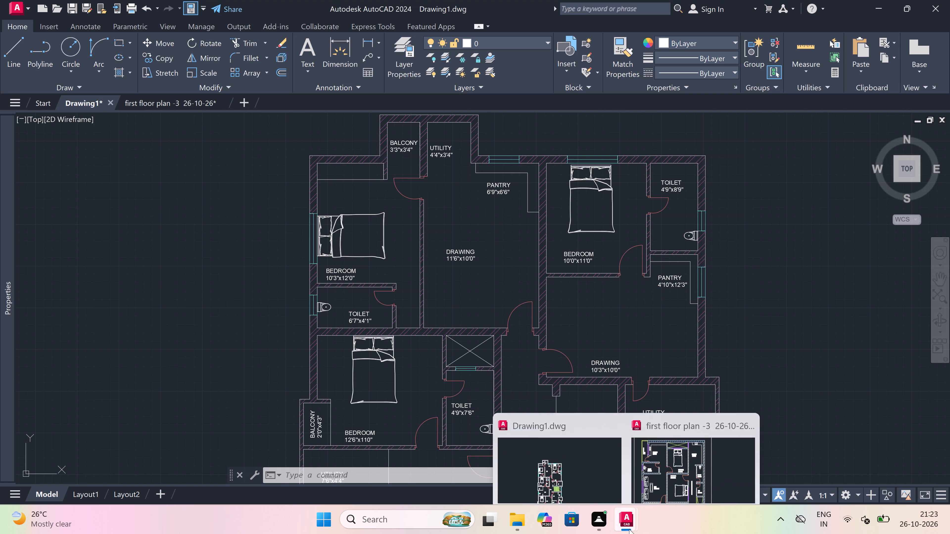
{"action": "left_click", "coordinate": [669, 468]}
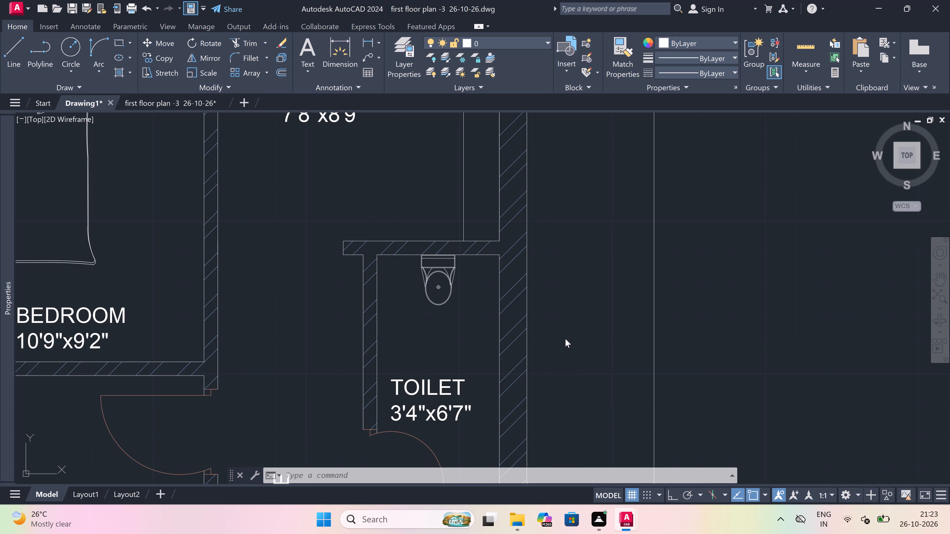
{"action": "scroll", "coordinate": [565, 326], "scroll_direction": "down", "scroll_amount": 5}
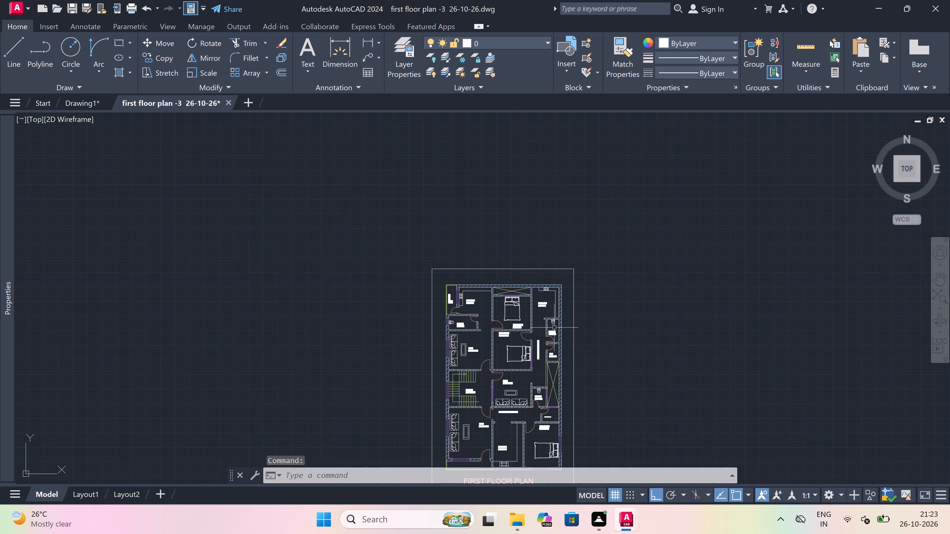
{"action": "scroll", "coordinate": [487, 367], "scroll_direction": "down", "scroll_amount": 1}
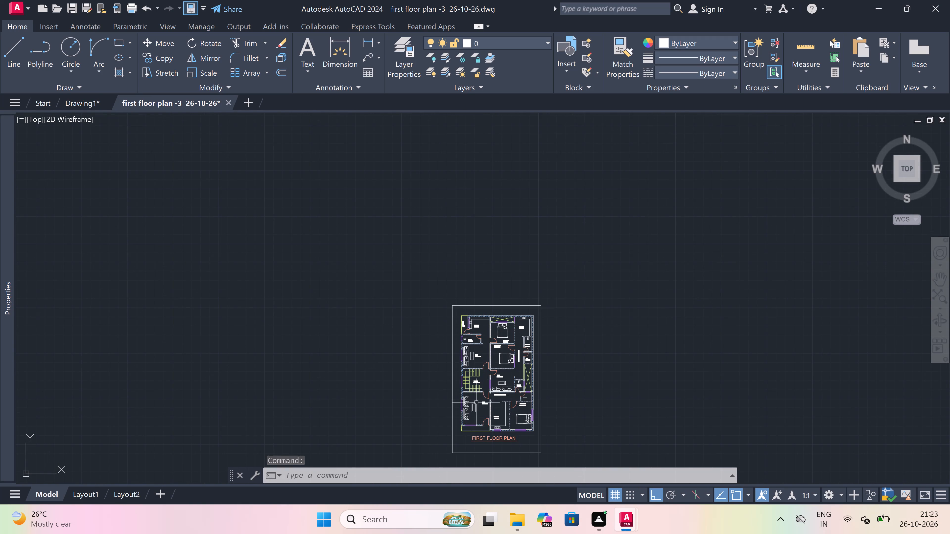
{"action": "scroll", "coordinate": [471, 411], "scroll_direction": "up", "scroll_amount": 3}
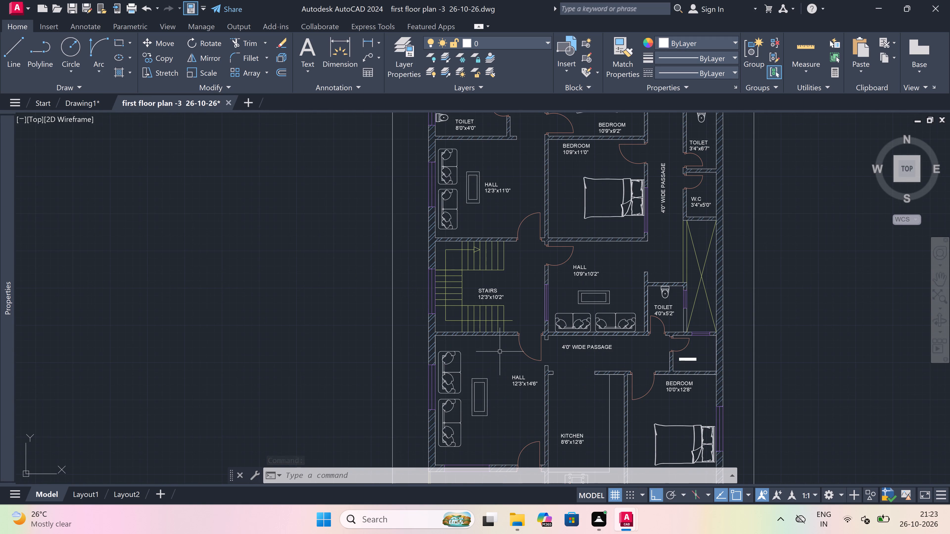
{"action": "left_click", "coordinate": [500, 352]}
{"action": "scroll", "coordinate": [455, 406], "scroll_direction": "down", "scroll_amount": 2}
{"action": "scroll", "coordinate": [452, 417], "scroll_direction": "up", "scroll_amount": 4}
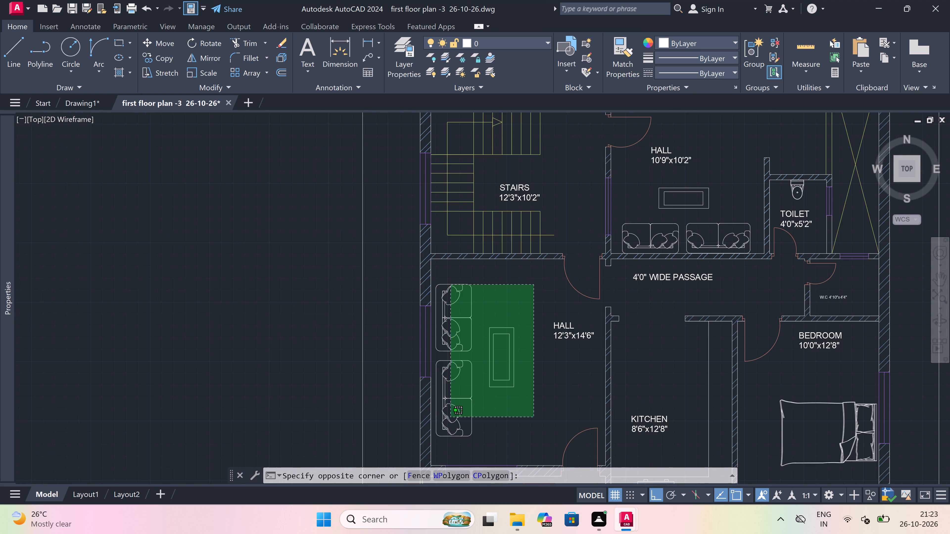
{"action": "scroll", "coordinate": [439, 445], "scroll_direction": "up", "scroll_amount": 3}
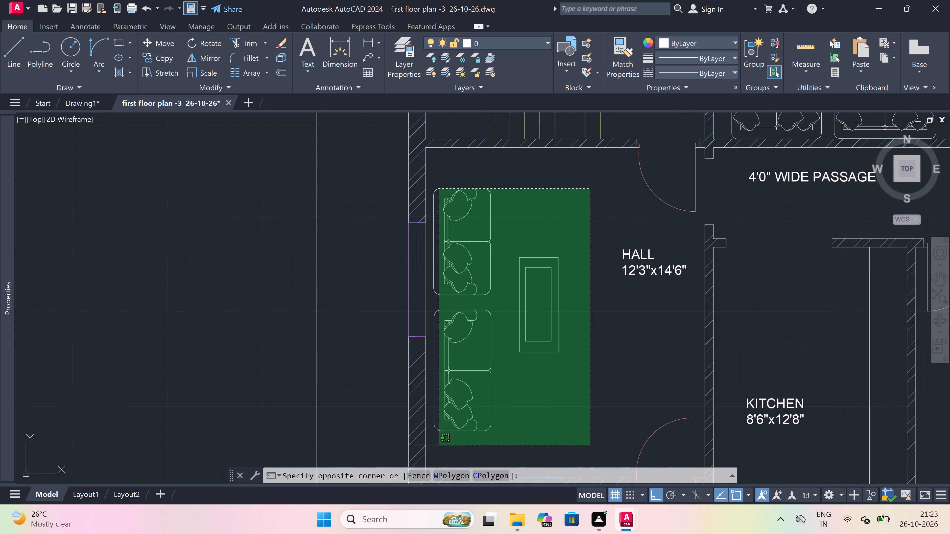
{"action": "left_click", "coordinate": [425, 421]}
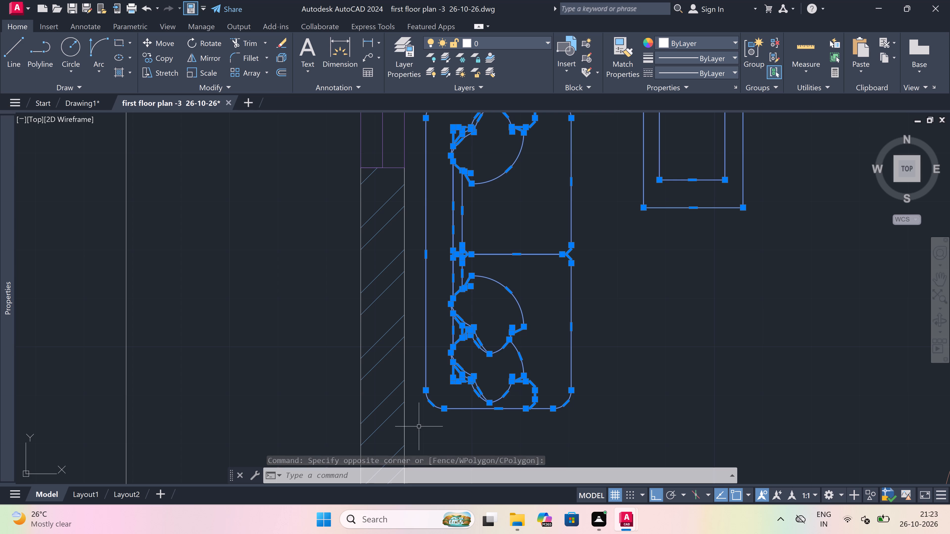
{"action": "key", "text": "ctrl+c"}
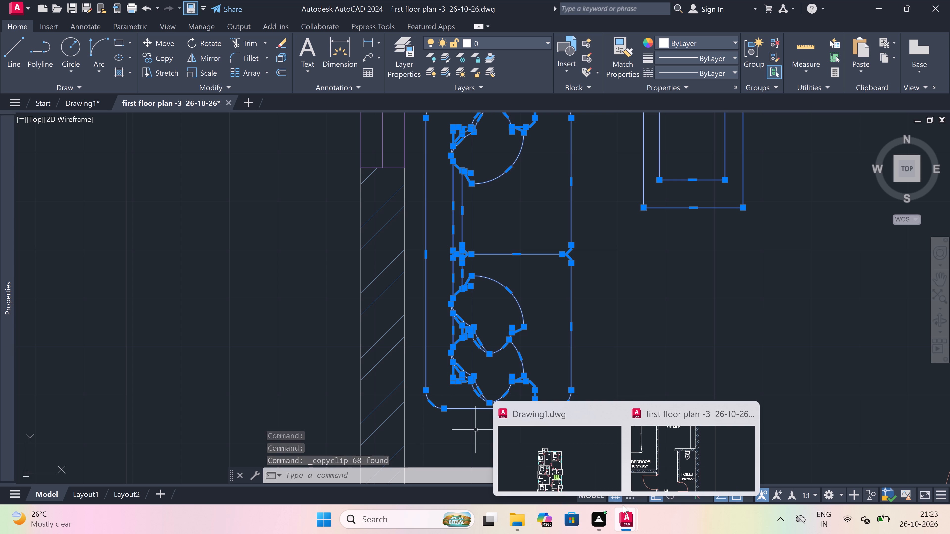
Switch to Drawing1 and paste the sofas and table in the empty space outside the plan, beside the 10'3"x12'0" bedroom and 6'7"x4'1" toilet.
{"action": "left_click", "coordinate": [597, 462]}
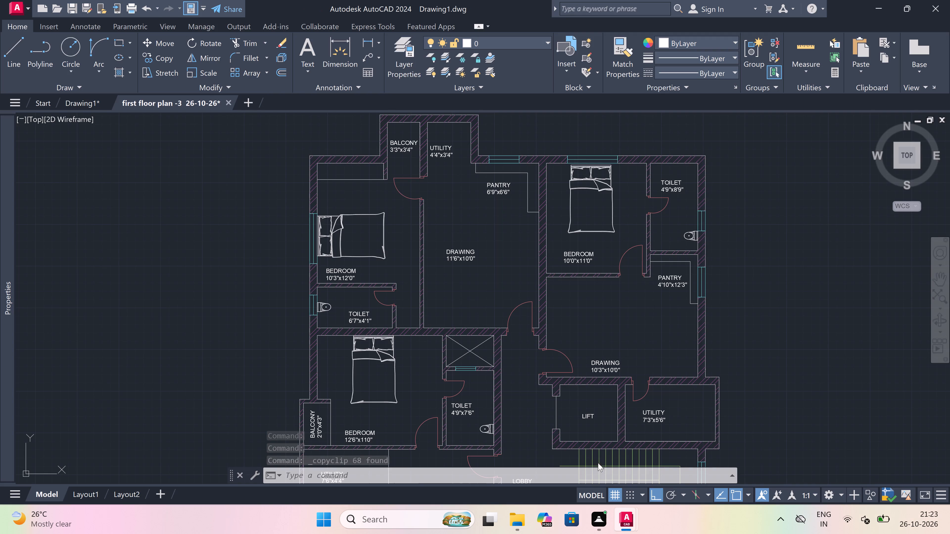
{"action": "key", "text": "ctrl+v"}
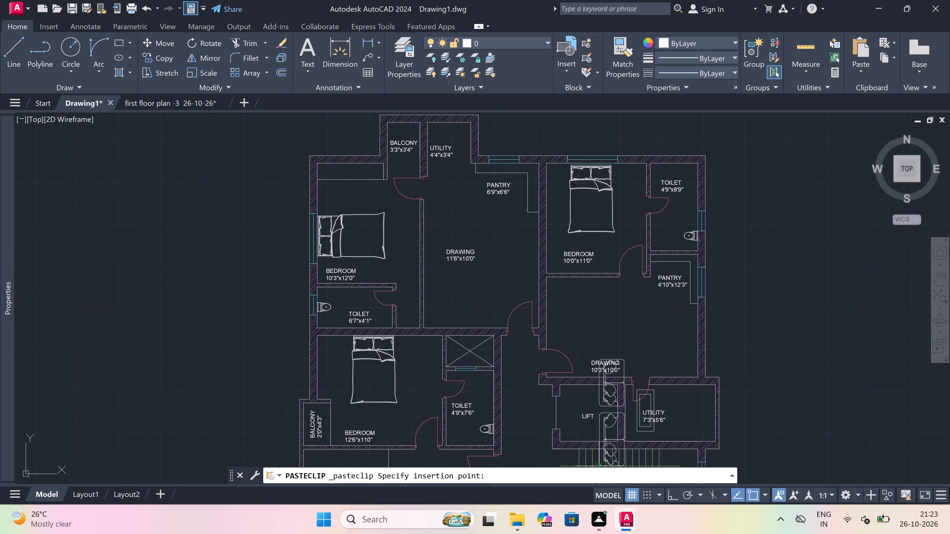
{"action": "scroll", "coordinate": [500, 351], "scroll_direction": "down", "scroll_amount": 1}
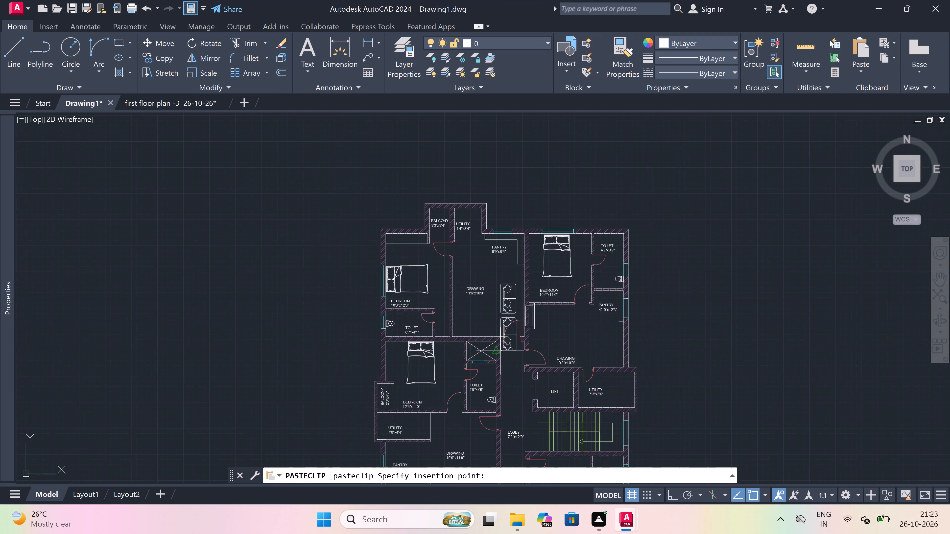
{"action": "scroll", "coordinate": [500, 351], "scroll_direction": "down", "scroll_amount": 2}
{"action": "scroll", "coordinate": [433, 353], "scroll_direction": "up", "scroll_amount": 2}
{"action": "left_click", "coordinate": [433, 353]}
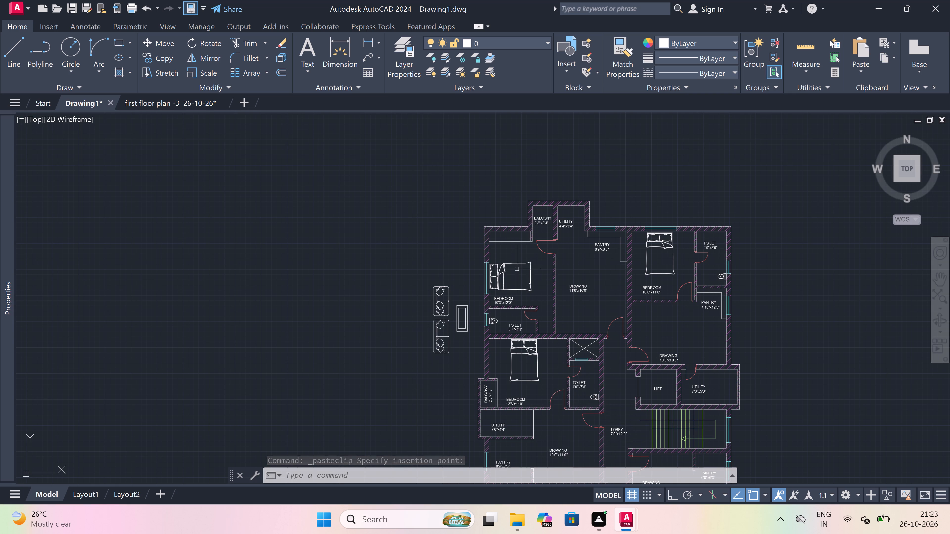
Scale the pasted sofas and table down together to roughly half size, using a base point between the two sofas.
{"action": "left_click", "coordinate": [473, 280]}
{"action": "left_click_drag", "start_coordinate": [423, 363], "coordinate": [423, 360]}
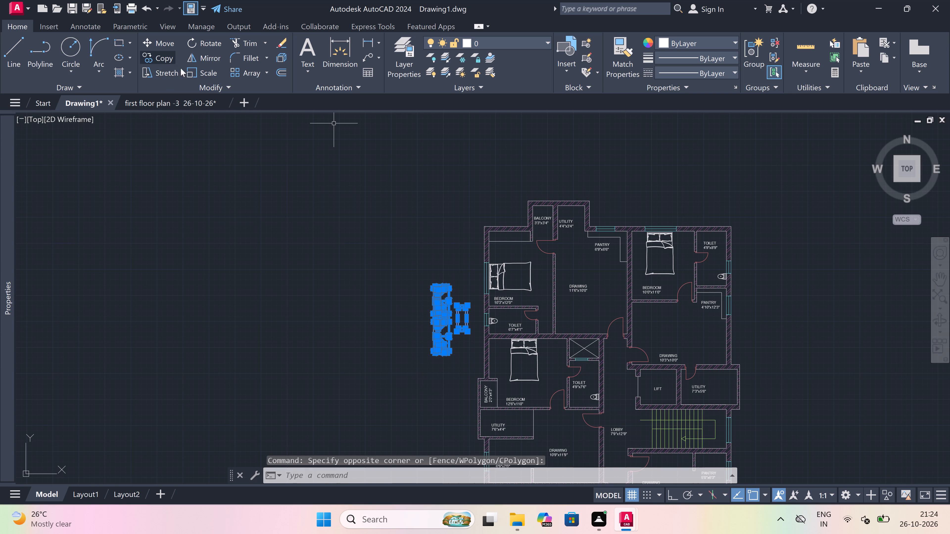
{"action": "left_click", "coordinate": [206, 72]}
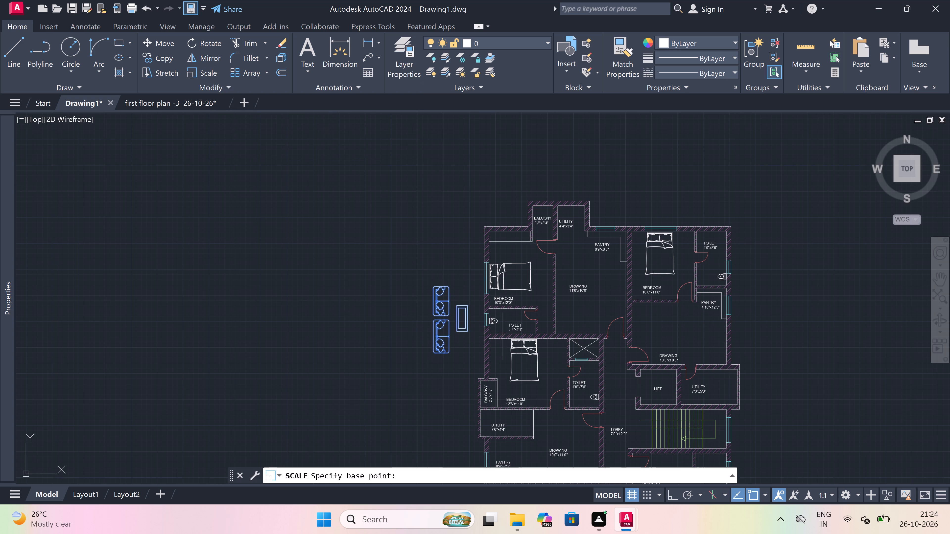
{"action": "left_click", "coordinate": [446, 317]}
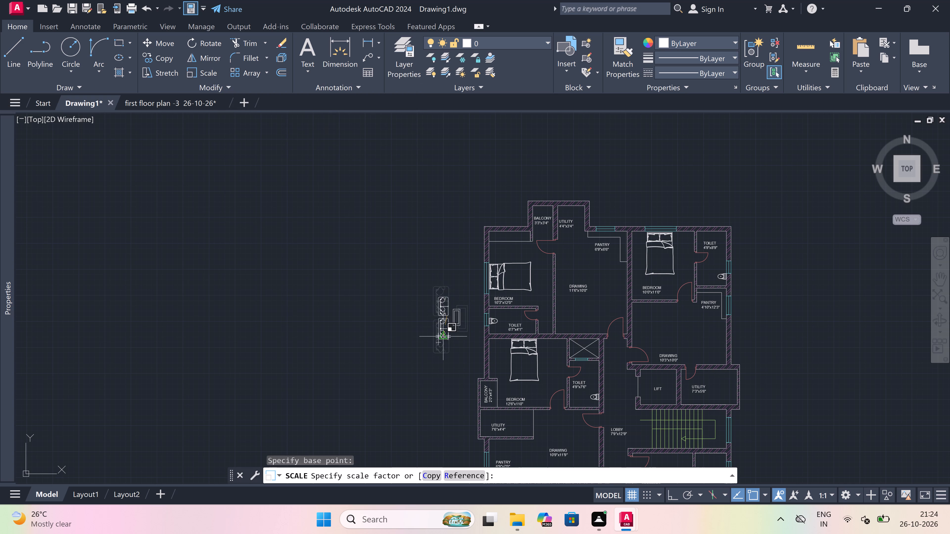
{"action": "scroll", "coordinate": [444, 335], "scroll_direction": "up", "scroll_amount": 2}
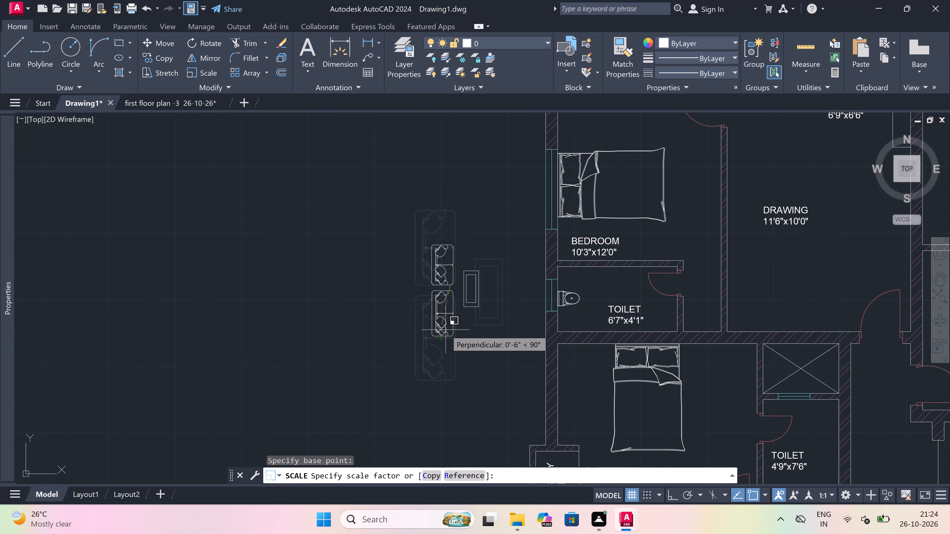
{"action": "left_click", "coordinate": [444, 331]}
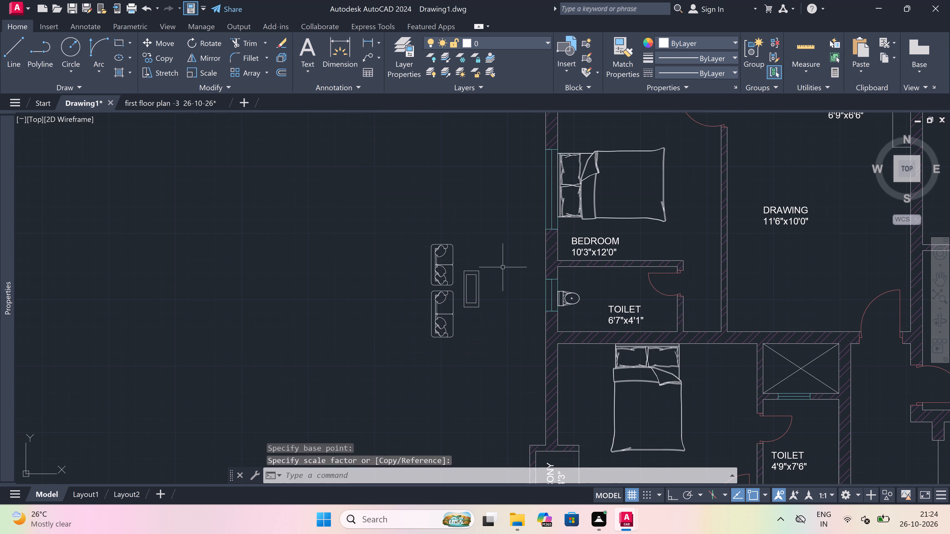
Copy the scaled sofas and table into the 11'6"x10'0" drawing room, with the sofa backs along the wall shared with the bedroom.
{"action": "left_click_drag", "start_coordinate": [522, 216], "coordinate": [521, 221]}
{"action": "left_click", "coordinate": [395, 346]}
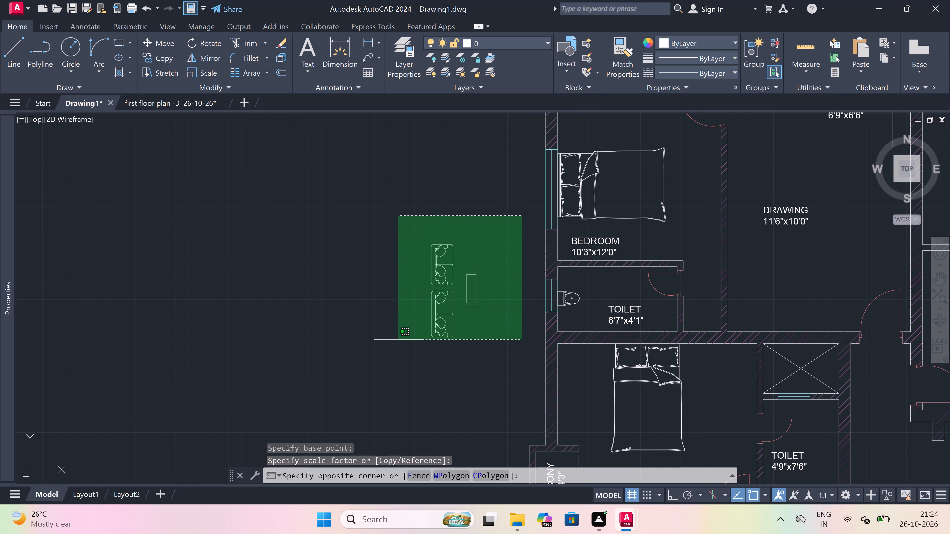
{"action": "left_click", "coordinate": [169, 56]}
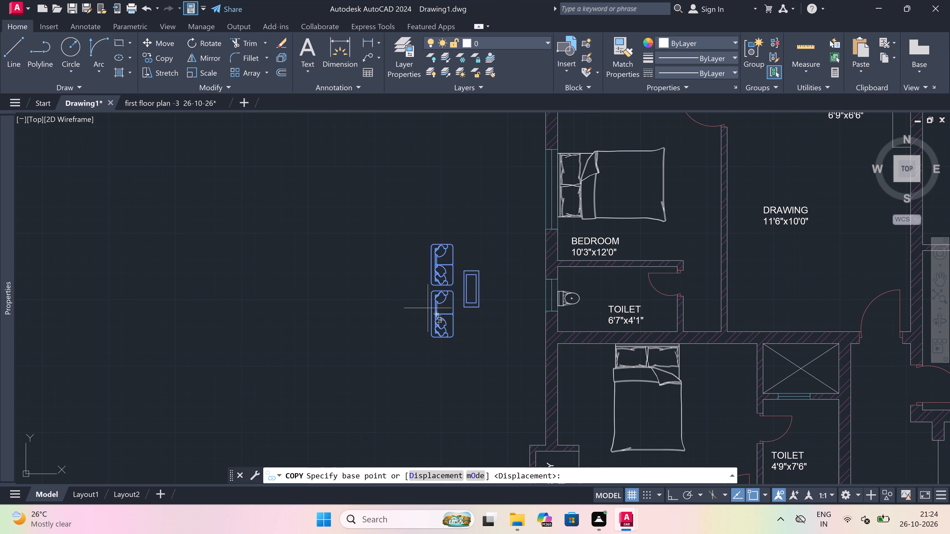
{"action": "left_click", "coordinate": [431, 306]}
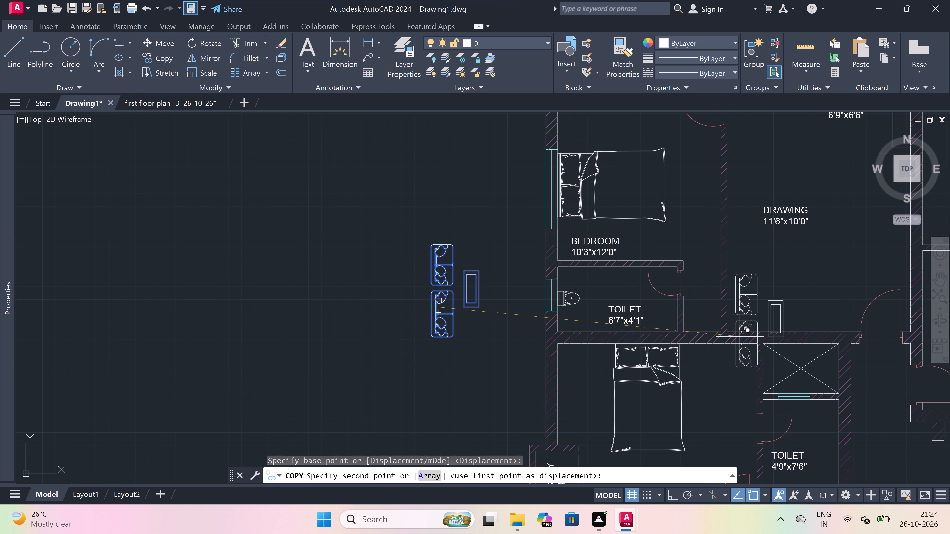
{"action": "scroll", "coordinate": [742, 257], "scroll_direction": "up", "scroll_amount": 2}
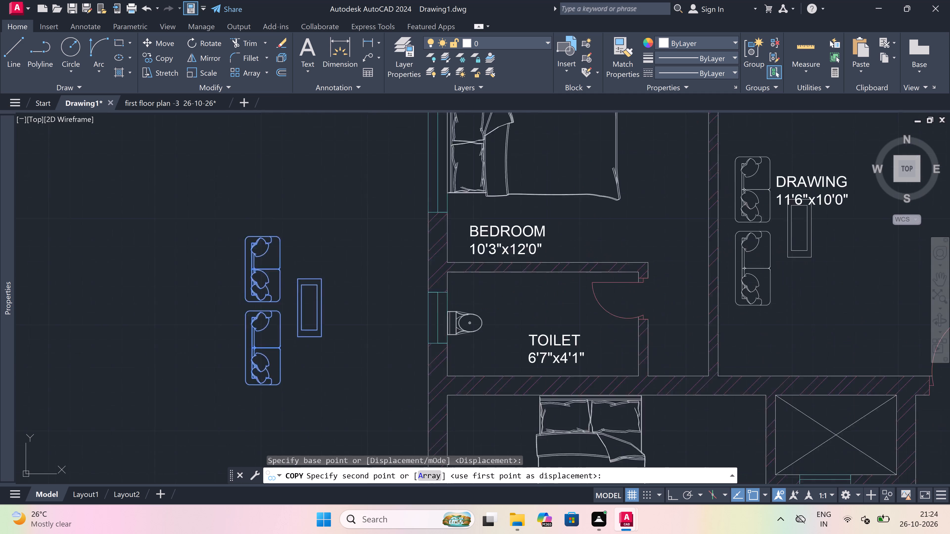
{"action": "scroll", "coordinate": [742, 257], "scroll_direction": "up", "scroll_amount": 2}
{"action": "left_click", "coordinate": [692, 259]}
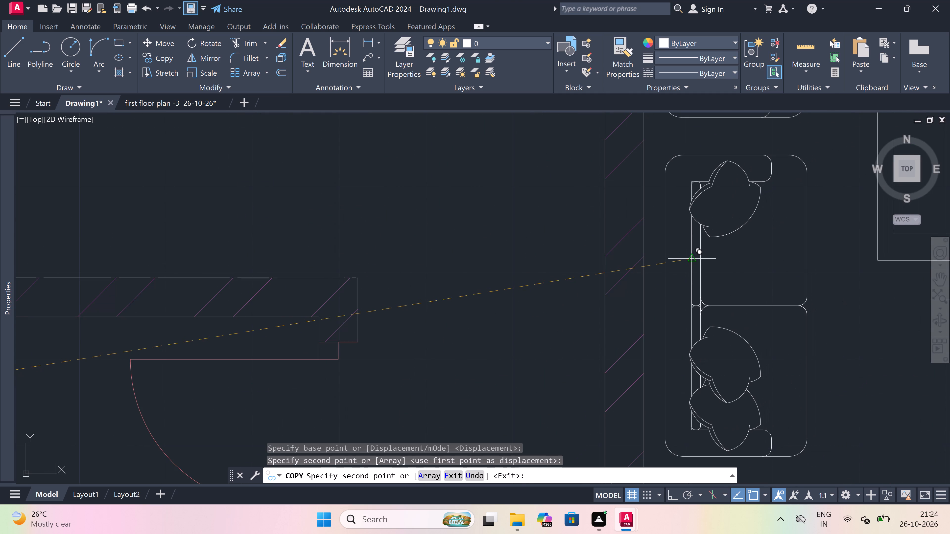
{"action": "scroll", "coordinate": [577, 212], "scroll_direction": "down", "scroll_amount": 10}
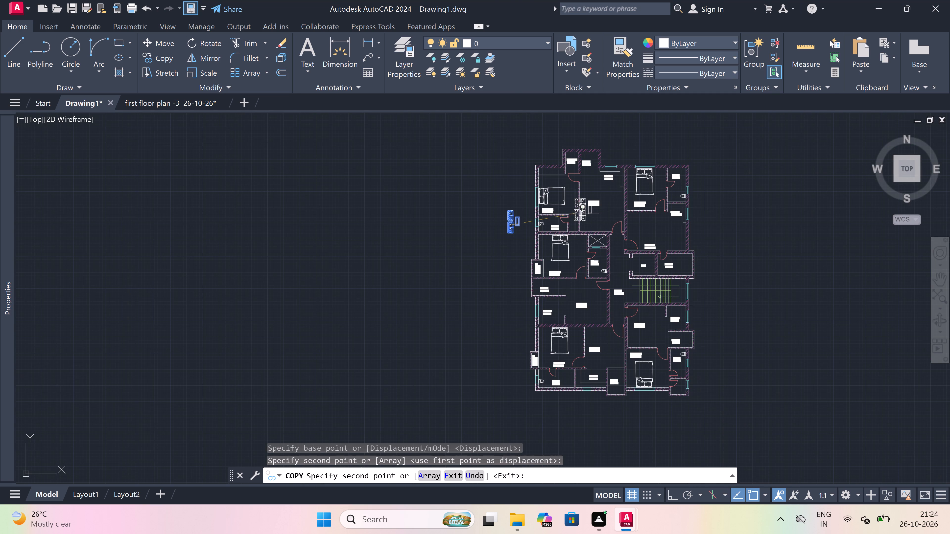
{"action": "scroll", "coordinate": [600, 327], "scroll_direction": "up", "scroll_amount": 3}
{"action": "scroll", "coordinate": [600, 322], "scroll_direction": "down", "scroll_amount": 2}
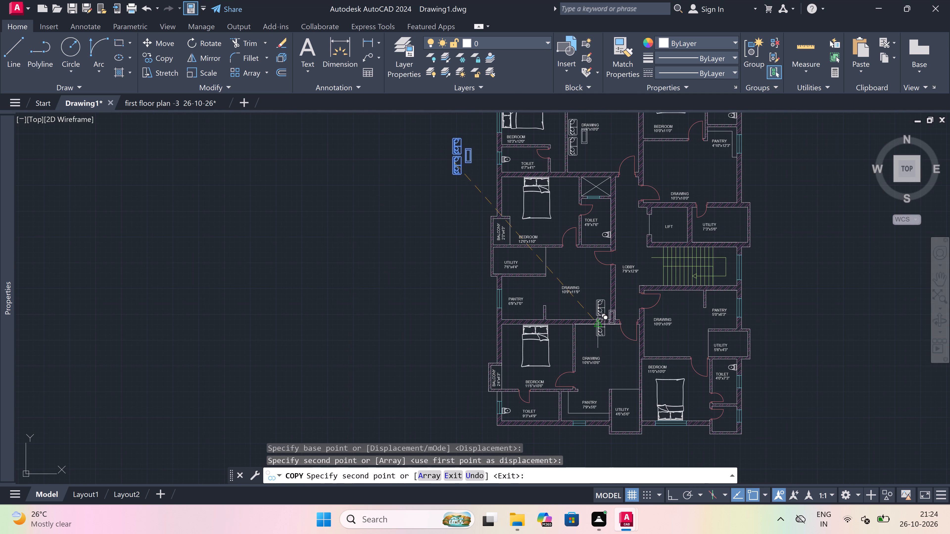
{"action": "scroll", "coordinate": [607, 342], "scroll_direction": "up", "scroll_amount": 1}
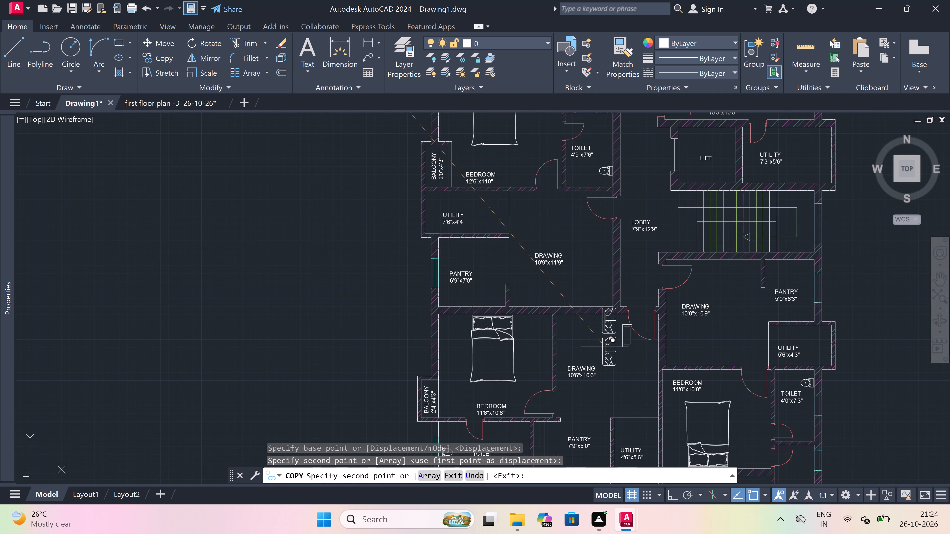
{"action": "scroll", "coordinate": [600, 353], "scroll_direction": "down", "scroll_amount": 2}
{"action": "key", "text": "Escape"}
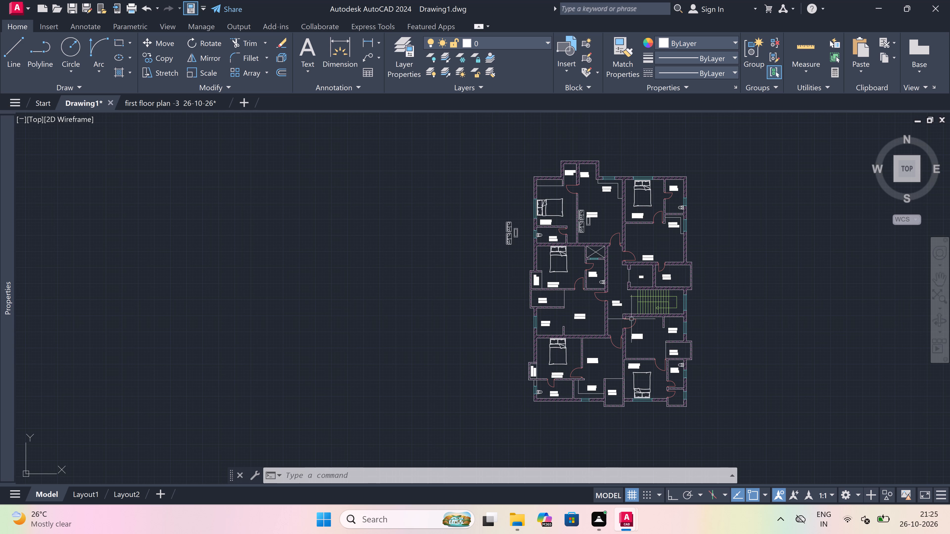
Rotate the original sofas and table outside the plan by 180°, using Ortho and a base point at the lower sofa's corner.
{"action": "scroll", "coordinate": [549, 301], "scroll_direction": "down", "scroll_amount": 3}
{"action": "scroll", "coordinate": [556, 295], "scroll_direction": "up", "scroll_amount": 4}
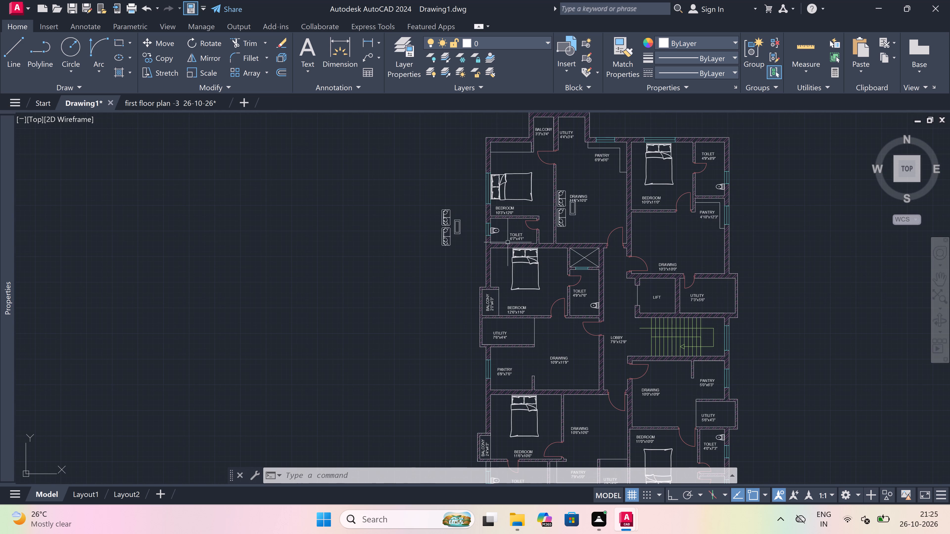
{"action": "scroll", "coordinate": [482, 199], "scroll_direction": "up", "scroll_amount": 1}
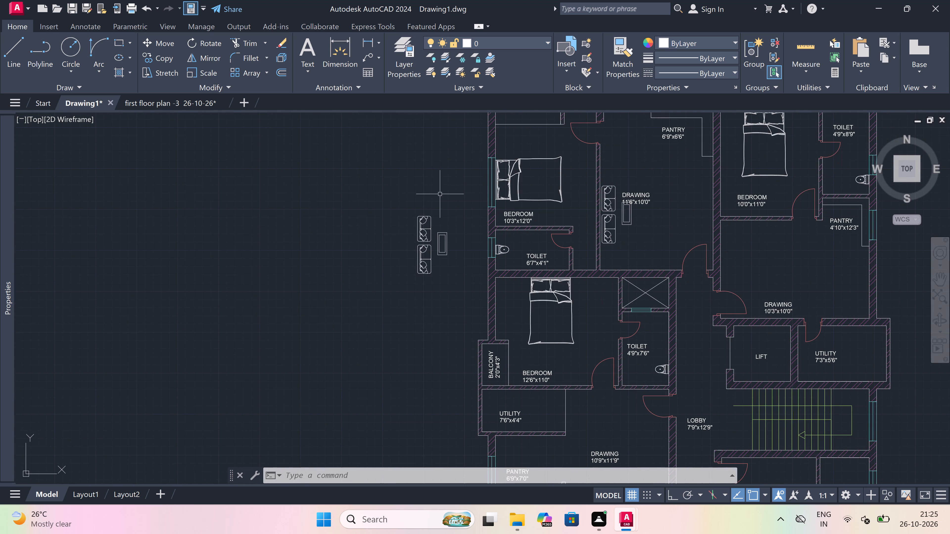
{"action": "left_click", "coordinate": [457, 202]}
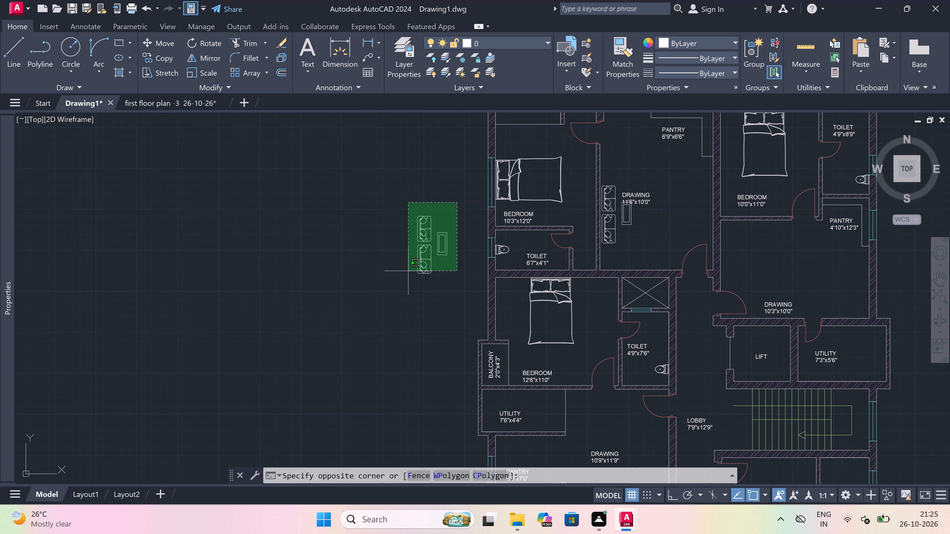
{"action": "left_click", "coordinate": [400, 282]}
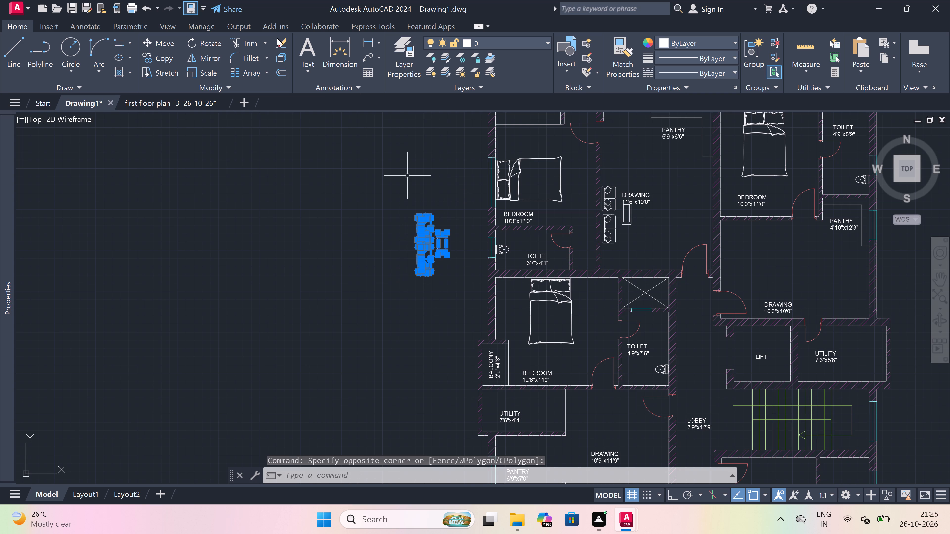
{"action": "left_click", "coordinate": [212, 44]}
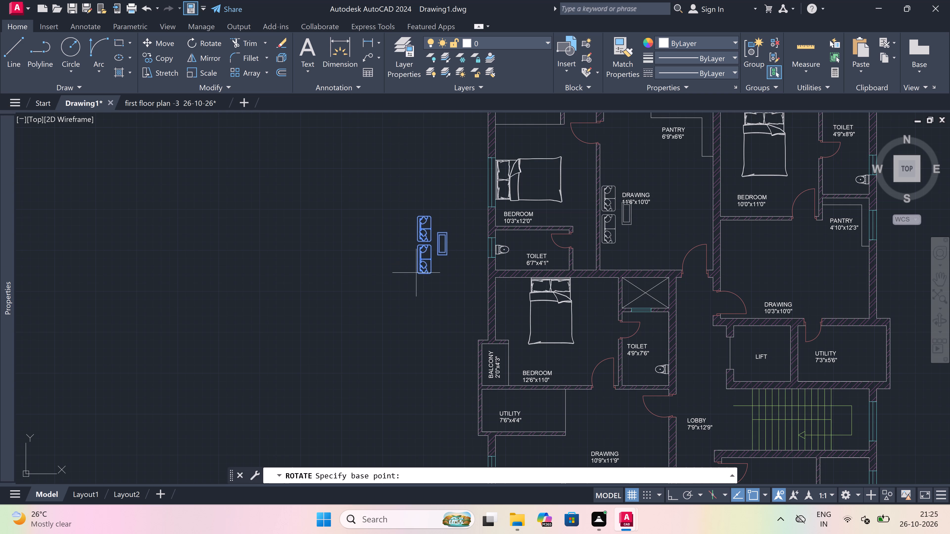
{"action": "left_click_drag", "start_coordinate": [420, 271], "coordinate": [412, 275]}
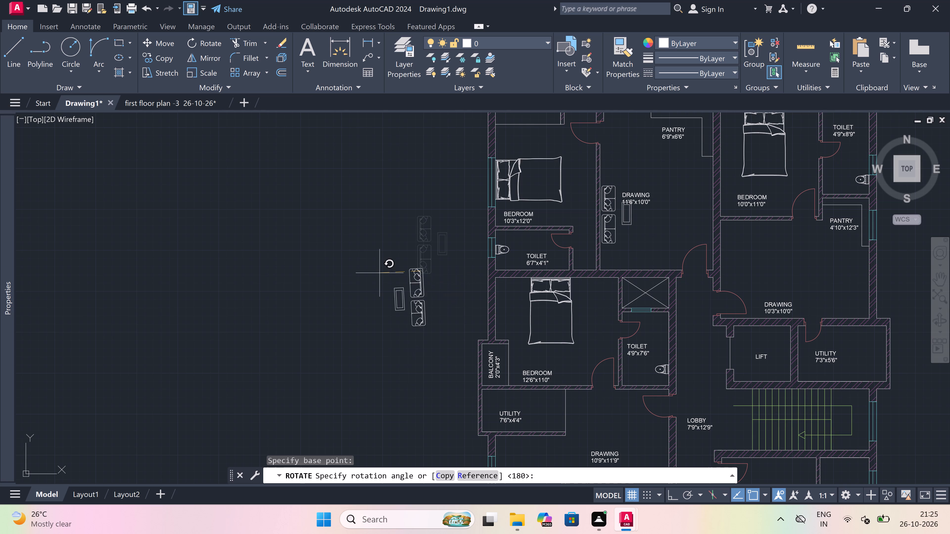
{"action": "scroll", "coordinate": [380, 273], "scroll_direction": "down", "scroll_amount": 2}
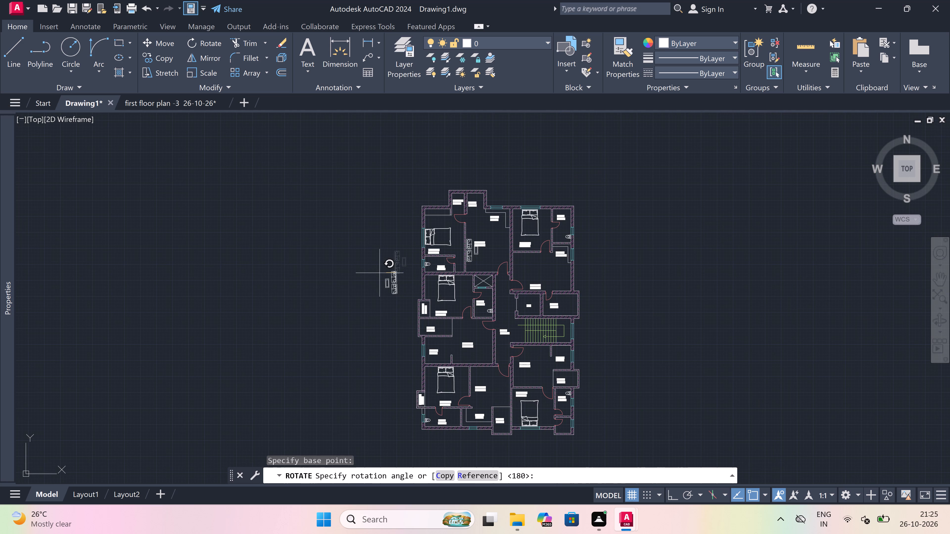
{"action": "scroll", "coordinate": [380, 273], "scroll_direction": "up", "scroll_amount": 1}
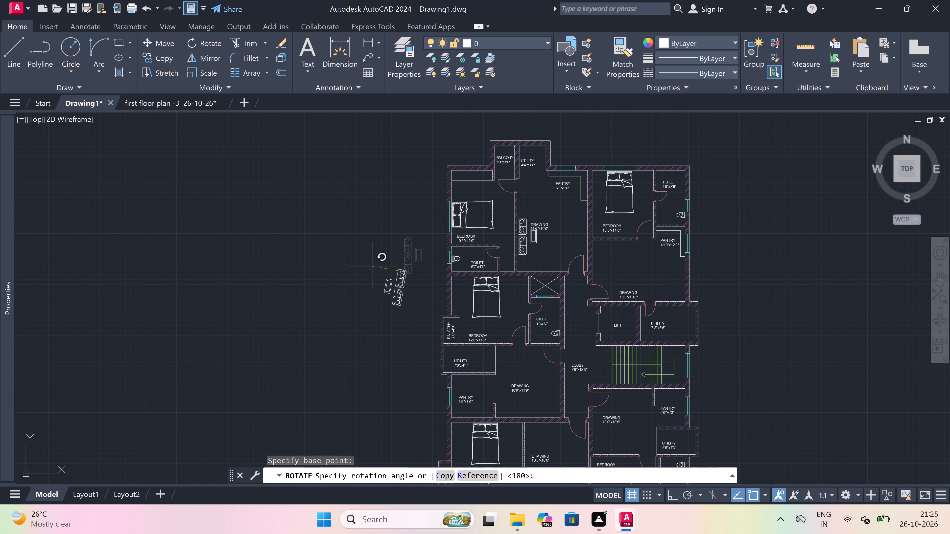
{"action": "key", "text": "F8"}
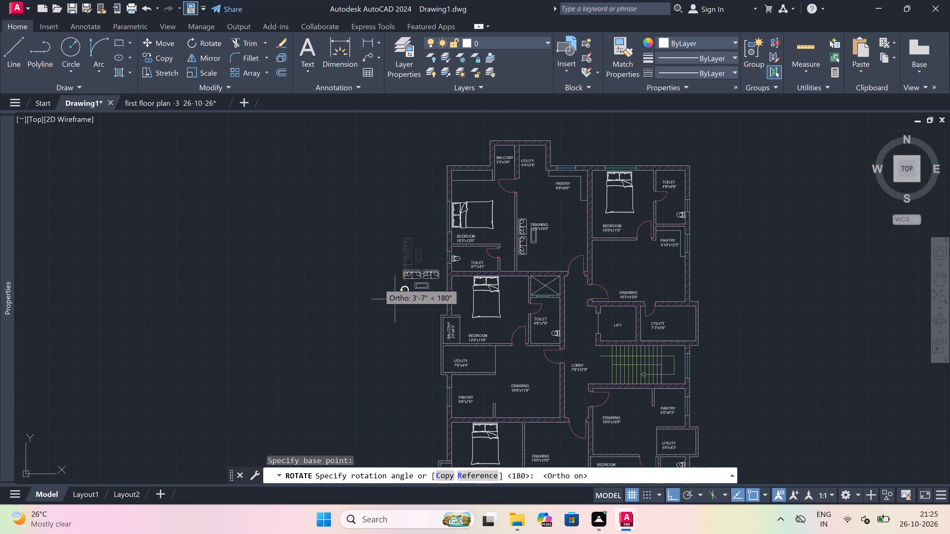
{"action": "left_click", "coordinate": [315, 295]}
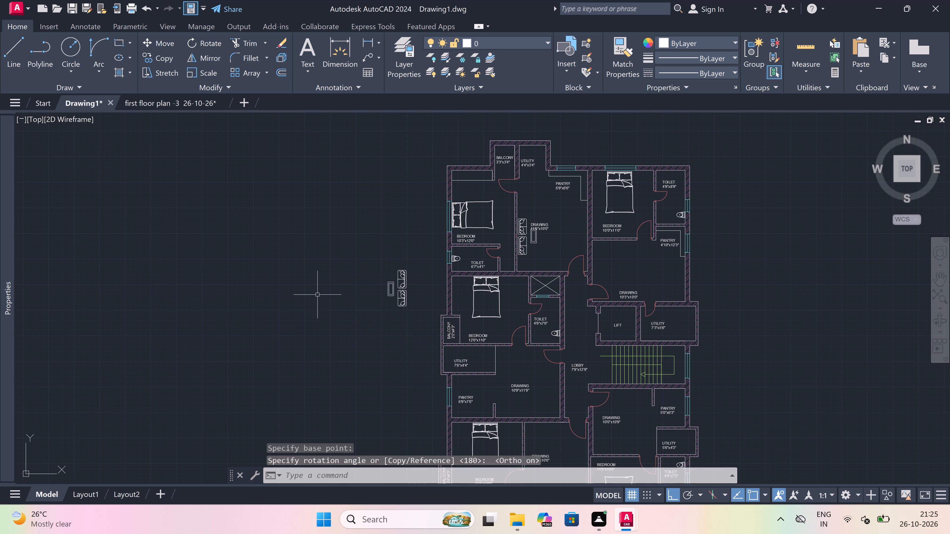
Move the rotated sofas and table into the 10'9"x11'9" drawing room, with the sofa backs against the lobby wall, with Ortho off.
{"action": "left_click_drag", "start_coordinate": [429, 261], "coordinate": [413, 271]}
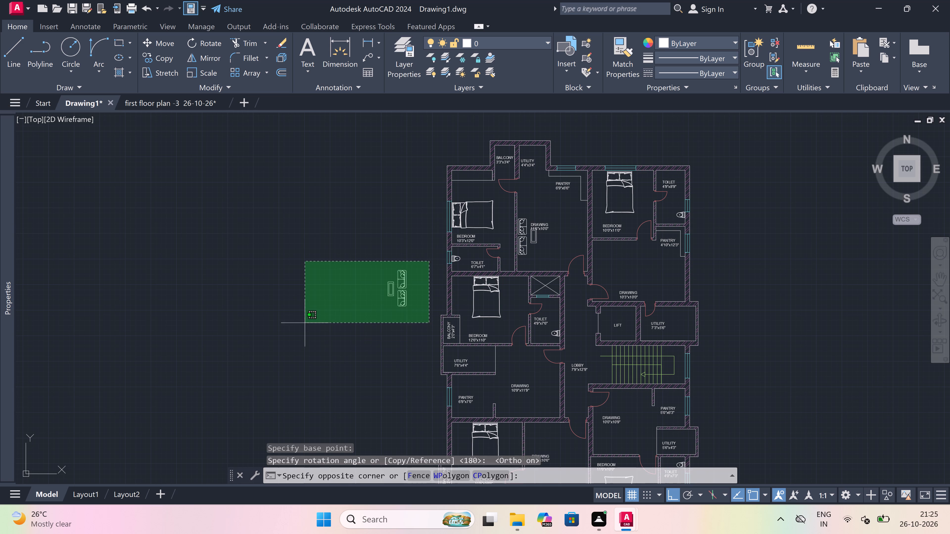
{"action": "left_click", "coordinate": [297, 332]}
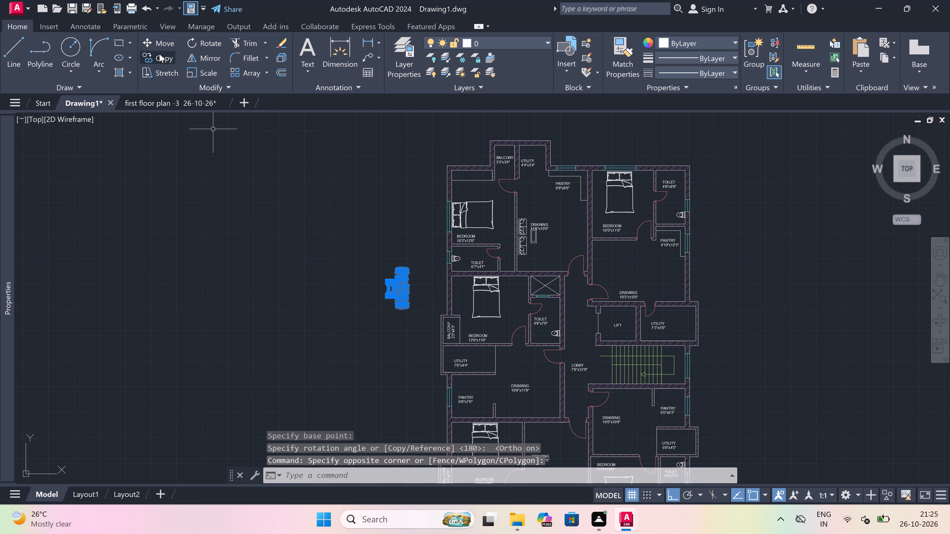
{"action": "left_click", "coordinate": [170, 42]}
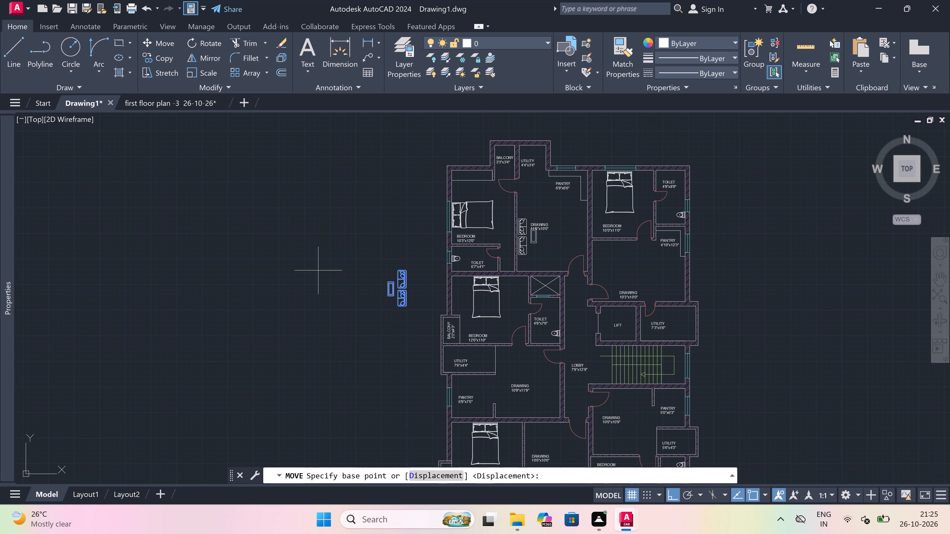
{"action": "scroll", "coordinate": [379, 295], "scroll_direction": "up", "scroll_amount": 1}
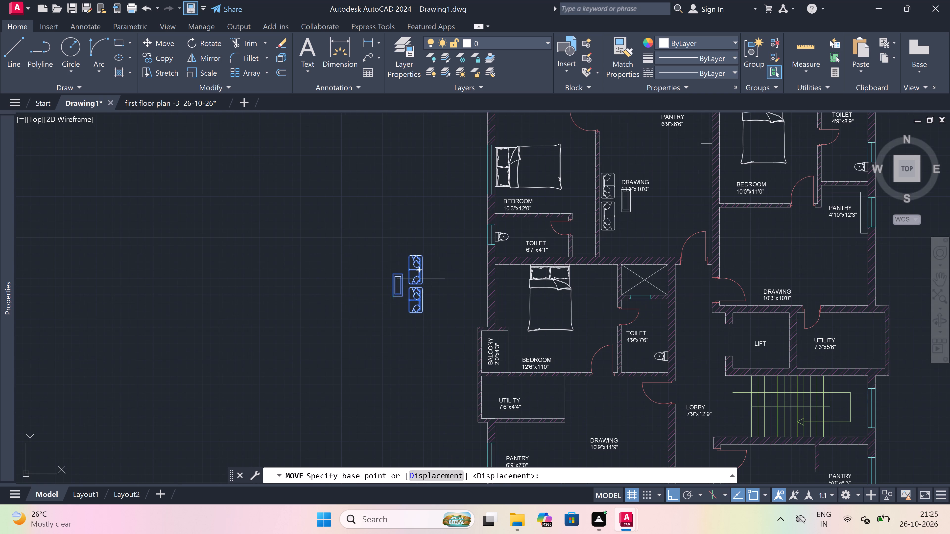
{"action": "left_click_drag", "start_coordinate": [422, 283], "coordinate": [433, 286]}
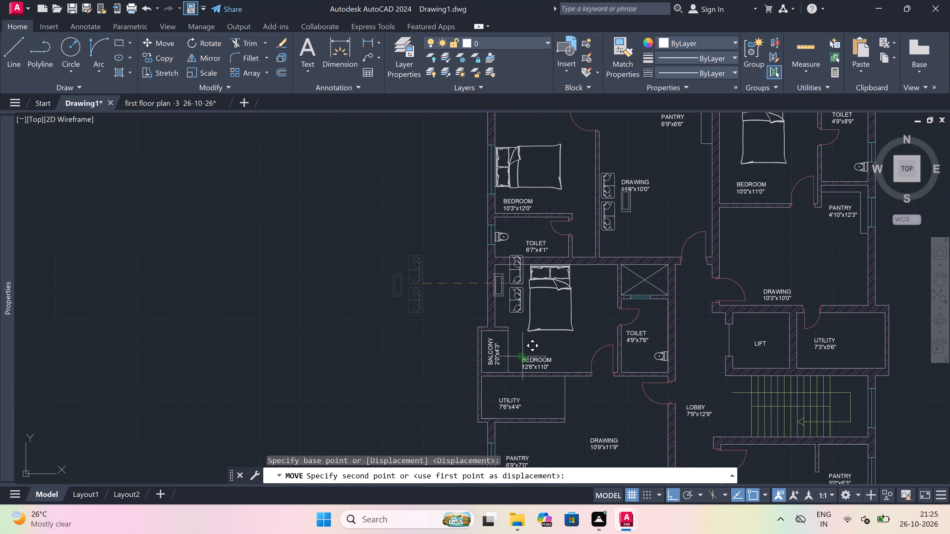
{"action": "key", "text": "F8"}
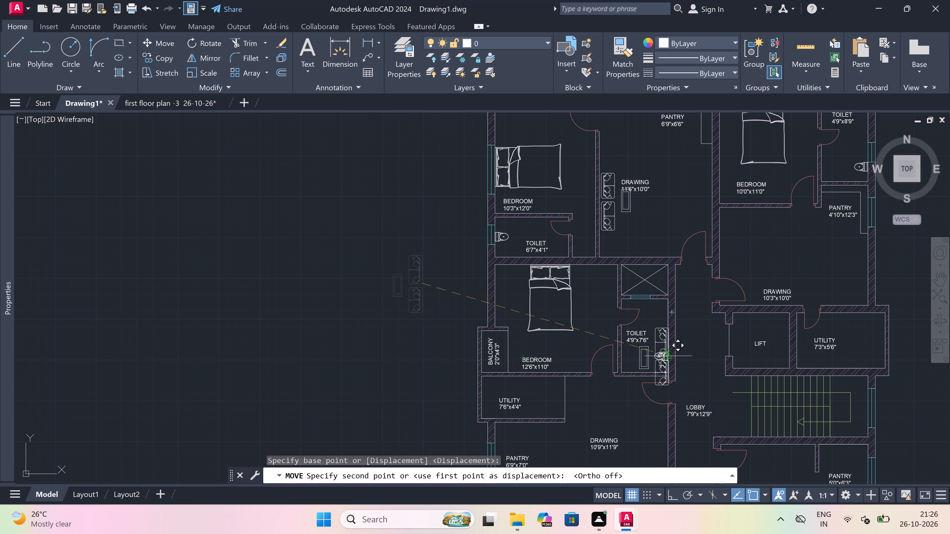
{"action": "scroll", "coordinate": [447, 285], "scroll_direction": "down", "scroll_amount": 1}
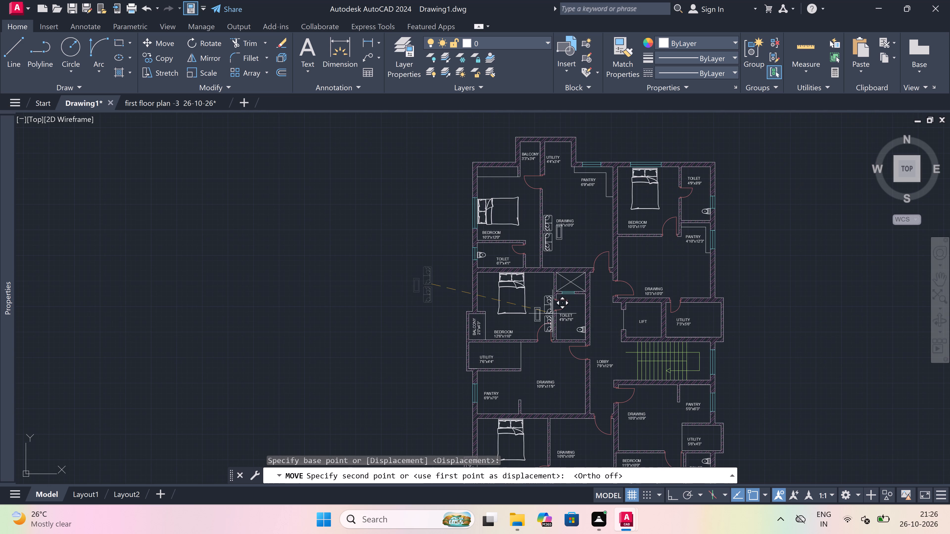
{"action": "scroll", "coordinate": [584, 414], "scroll_direction": "up", "scroll_amount": 2}
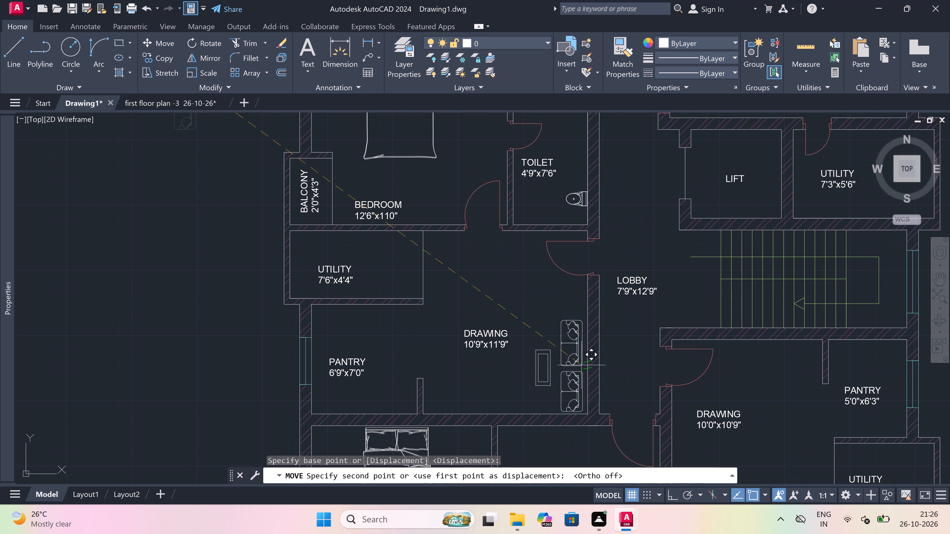
{"action": "scroll", "coordinate": [581, 363], "scroll_direction": "up", "scroll_amount": 1}
{"action": "scroll", "coordinate": [588, 344], "scroll_direction": "up", "scroll_amount": 2}
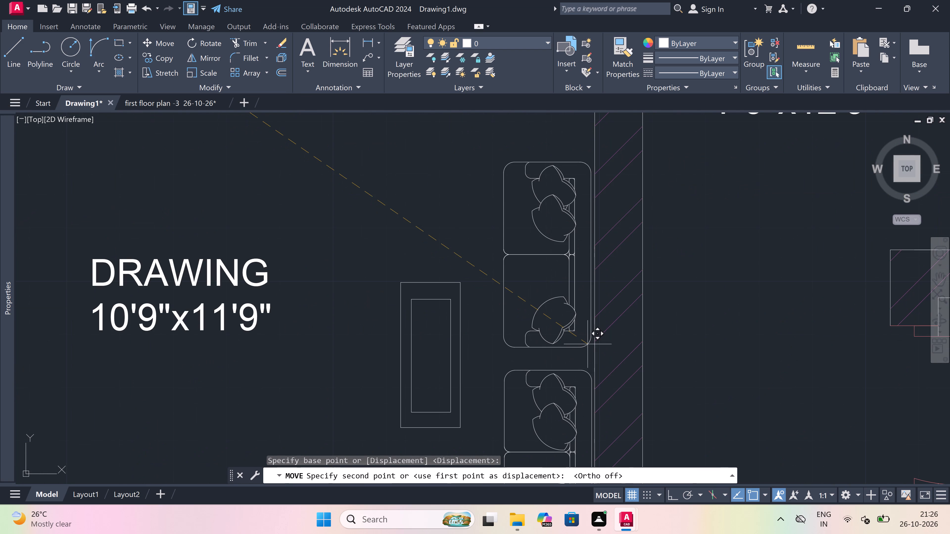
{"action": "left_click", "coordinate": [583, 343]}
Move the DRAWING 11'6"x10'0" label up and away from the sofas so it clears the centre table.
{"action": "scroll", "coordinate": [581, 343], "scroll_direction": "down", "scroll_amount": 5}
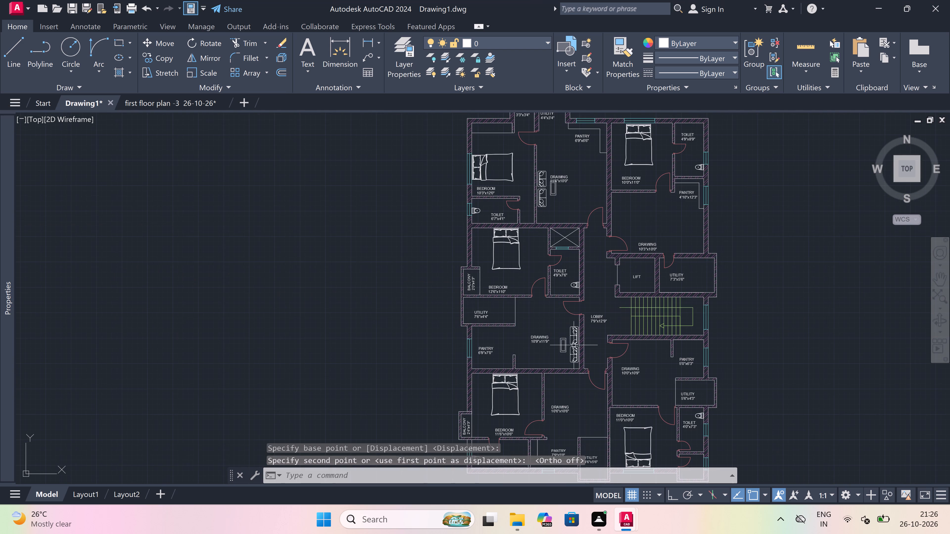
{"action": "scroll", "coordinate": [567, 345], "scroll_direction": "down", "scroll_amount": 1}
{"action": "scroll", "coordinate": [543, 236], "scroll_direction": "up", "scroll_amount": 1}
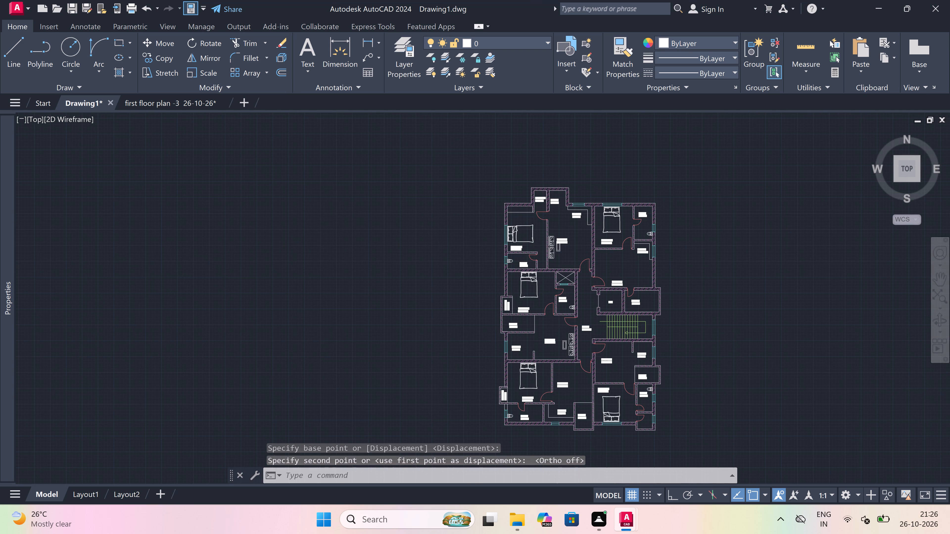
{"action": "scroll", "coordinate": [578, 188], "scroll_direction": "up", "scroll_amount": 2}
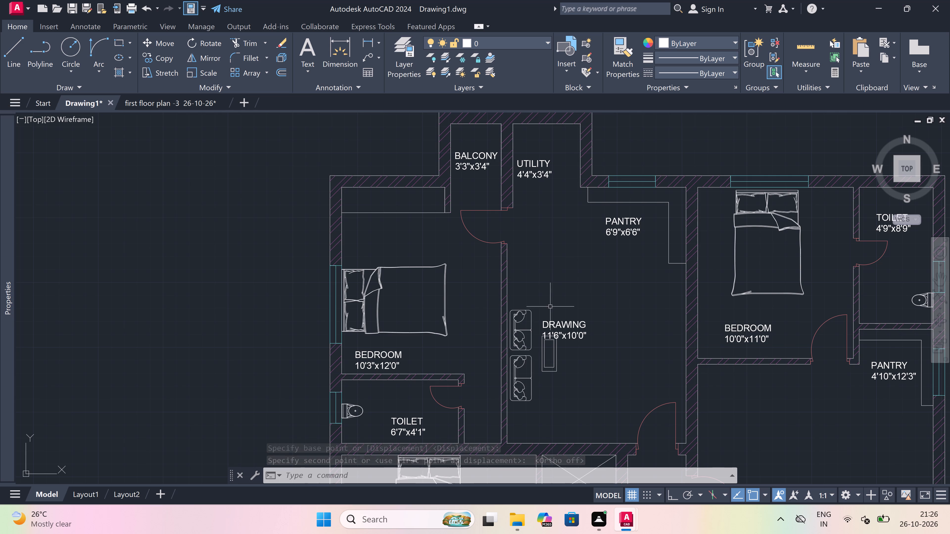
{"action": "left_click", "coordinate": [546, 321]}
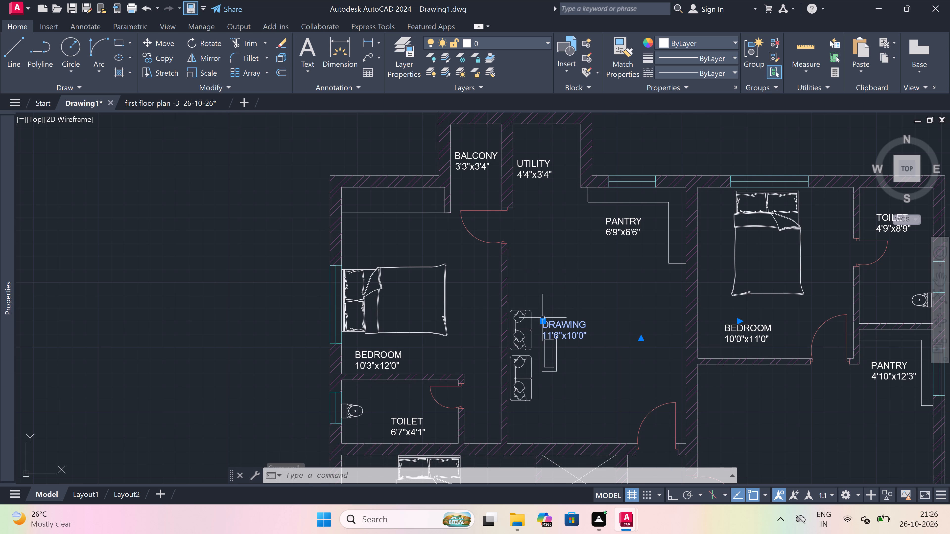
{"action": "left_click_drag", "start_coordinate": [542, 319], "coordinate": [545, 317]}
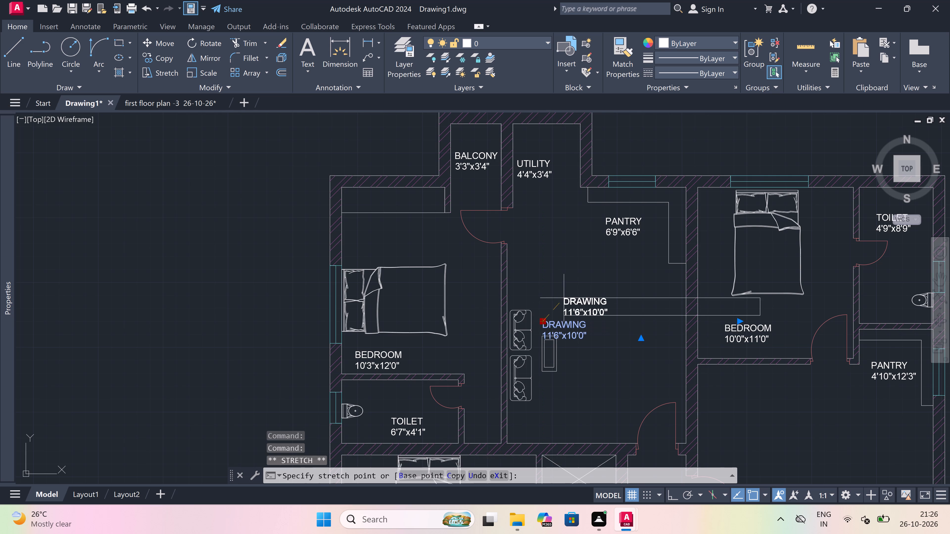
{"action": "left_click", "coordinate": [568, 295]}
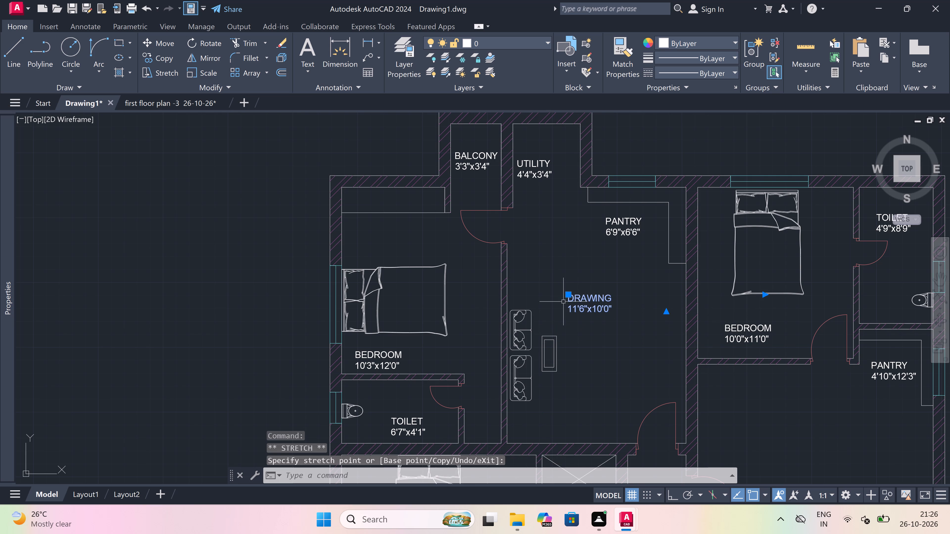
{"action": "key", "text": "Escape"}
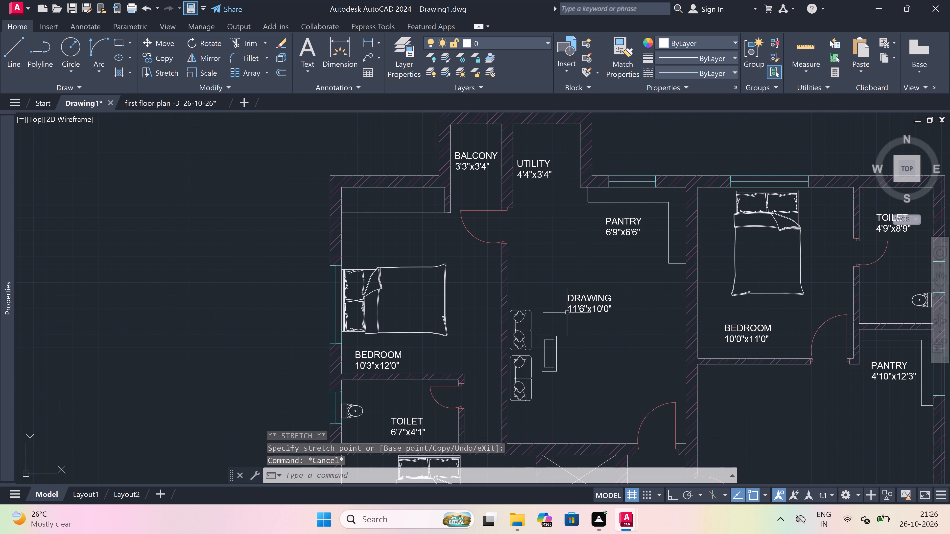
Copy the sofas and table from the 11'6"x10'0" drawing room into the 10'3"x10'0" one, with the sofa backs along the wall between the two rooms.
{"action": "left_click", "coordinate": [564, 304]}
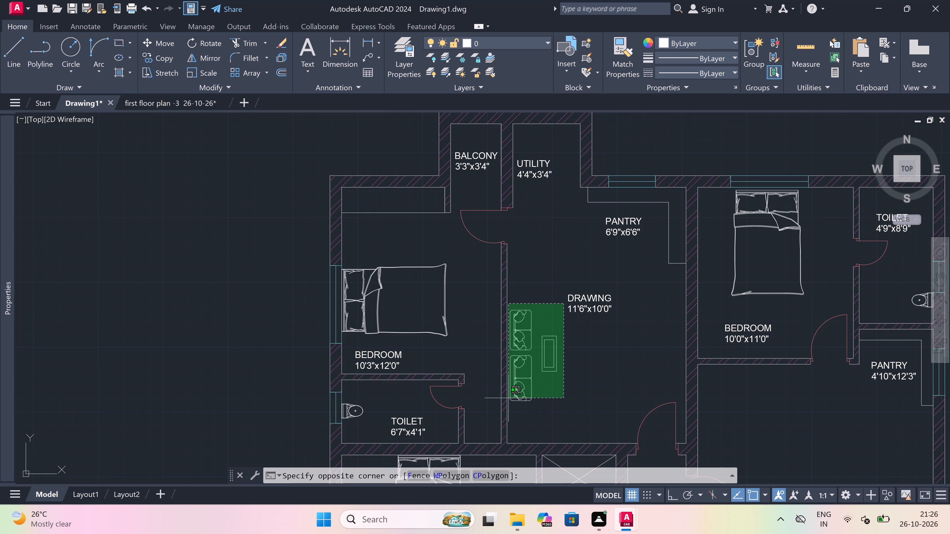
{"action": "left_click", "coordinate": [507, 406]}
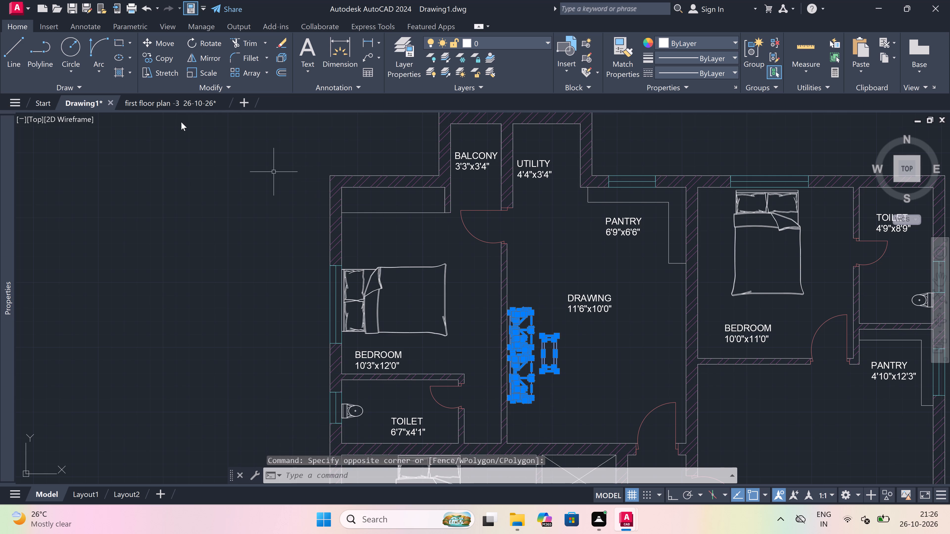
{"action": "left_click_drag", "start_coordinate": [158, 55], "coordinate": [185, 66]}
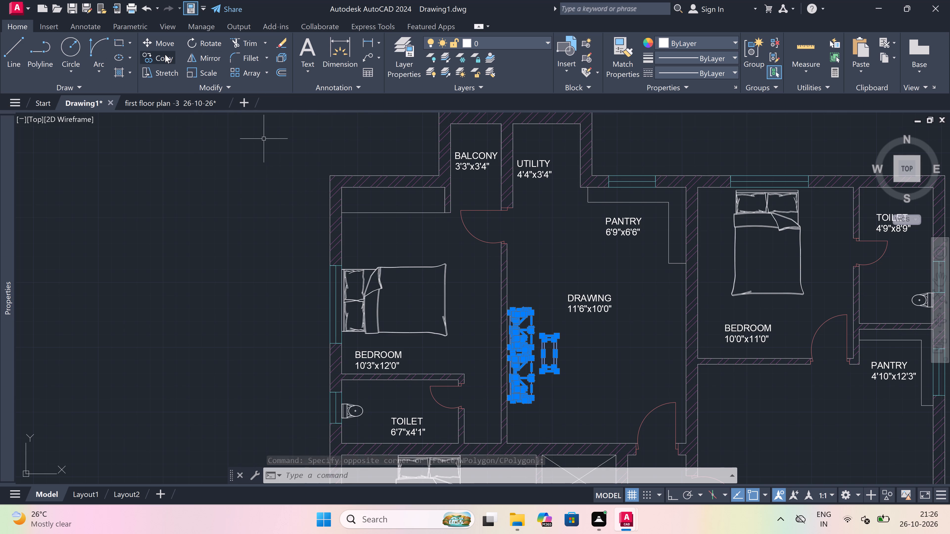
{"action": "left_click_drag", "start_coordinate": [165, 54], "coordinate": [170, 59]}
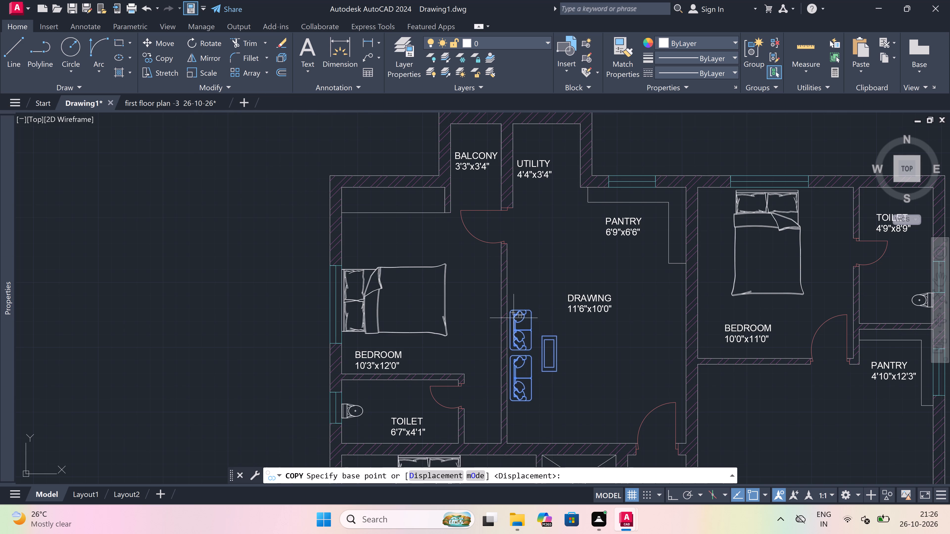
{"action": "left_click", "coordinate": [510, 321]}
{"action": "scroll", "coordinate": [405, 218], "scroll_direction": "down", "scroll_amount": 2}
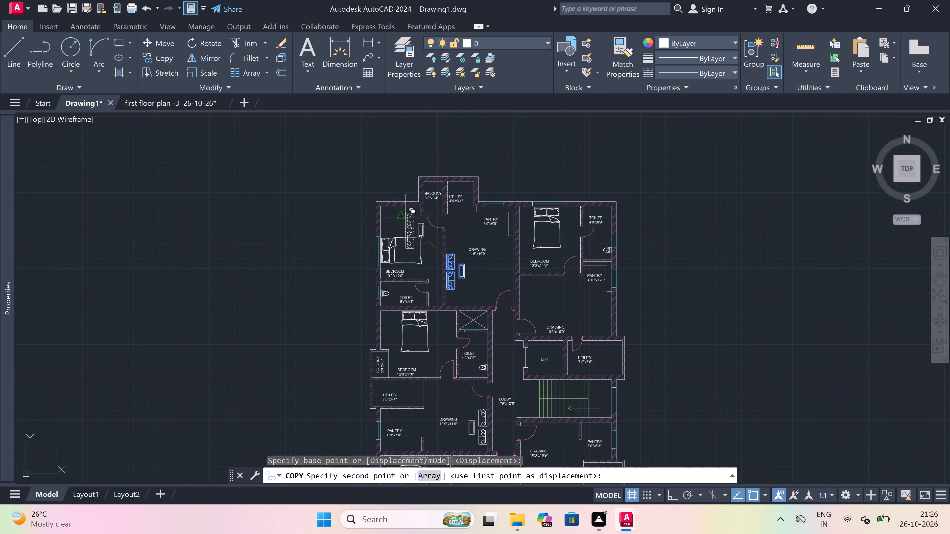
{"action": "scroll", "coordinate": [405, 219], "scroll_direction": "down", "scroll_amount": 1}
{"action": "scroll", "coordinate": [528, 278], "scroll_direction": "up", "scroll_amount": 3}
{"action": "scroll", "coordinate": [363, 188], "scroll_direction": "up", "scroll_amount": 2}
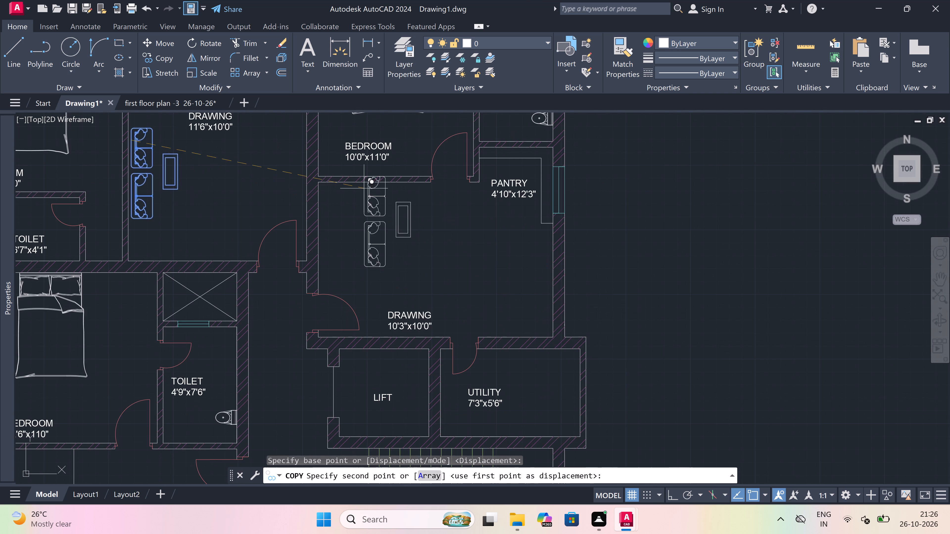
{"action": "scroll", "coordinate": [317, 190], "scroll_direction": "down", "scroll_amount": 1}
{"action": "scroll", "coordinate": [299, 214], "scroll_direction": "up", "scroll_amount": 1}
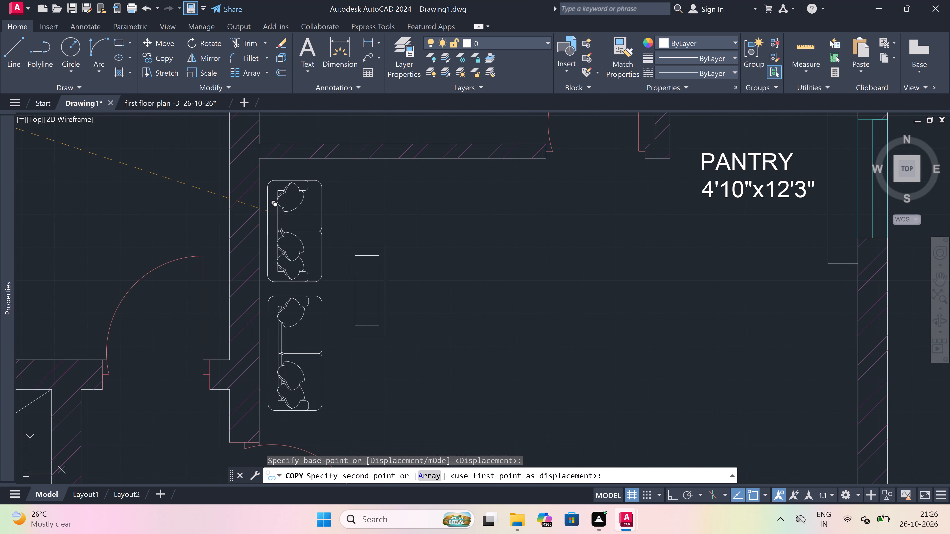
{"action": "left_click", "coordinate": [266, 211]}
{"action": "scroll", "coordinate": [436, 226], "scroll_direction": "down", "scroll_amount": 4}
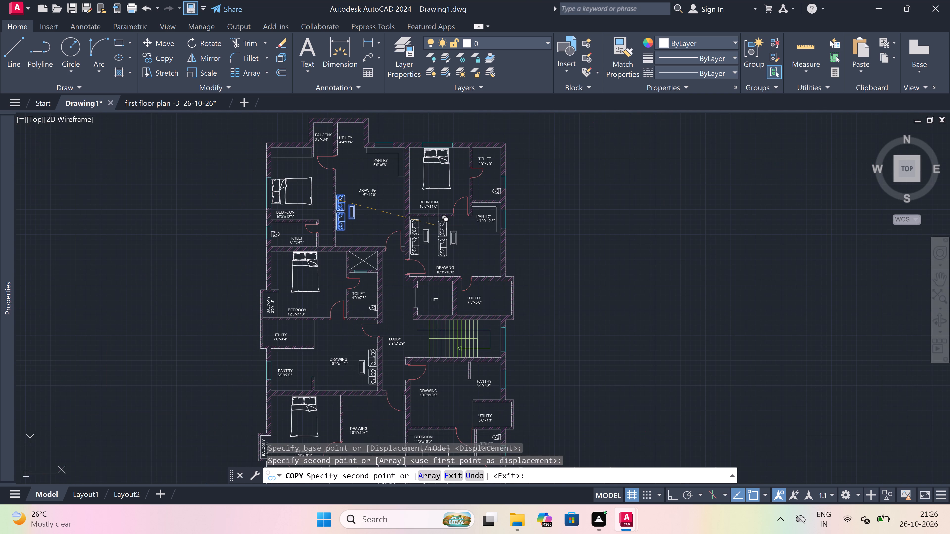
{"action": "key", "text": "Escape"}
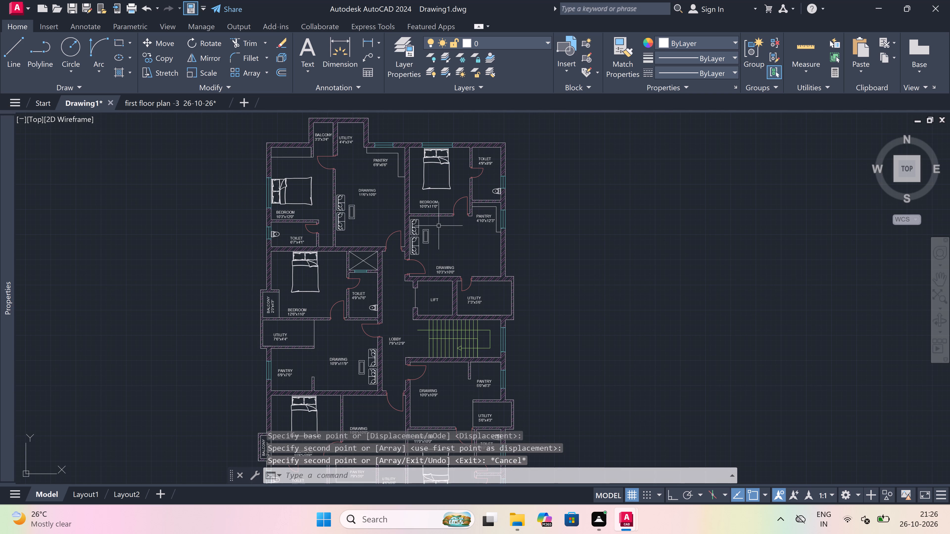
Add the multiline text FIRST FLOOR PLAN in the empty space below the plan.
{"action": "scroll", "coordinate": [443, 226], "scroll_direction": "down", "scroll_amount": 3}
{"action": "scroll", "coordinate": [432, 262], "scroll_direction": "up", "scroll_amount": 3}
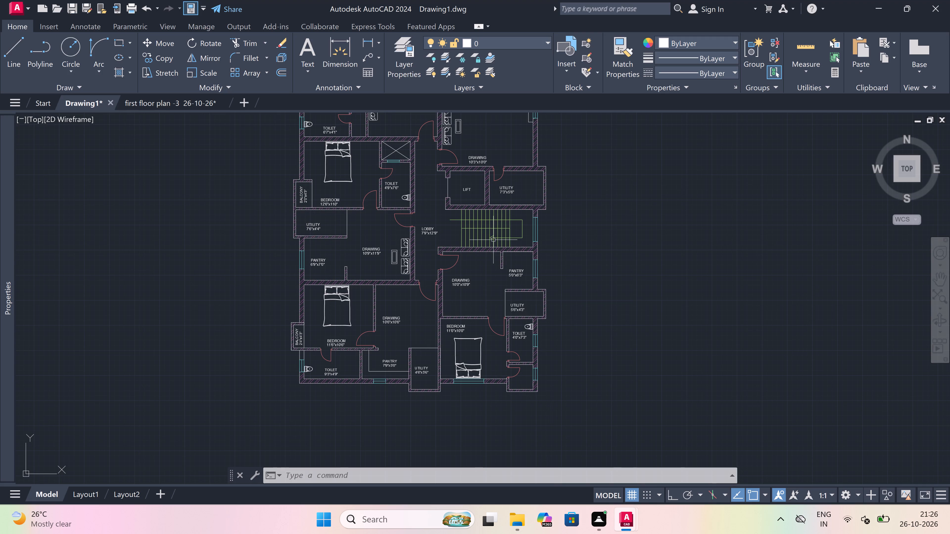
{"action": "scroll", "coordinate": [485, 242], "scroll_direction": "down", "scroll_amount": 2}
{"action": "scroll", "coordinate": [445, 336], "scroll_direction": "up", "scroll_amount": 2}
{"action": "scroll", "coordinate": [460, 264], "scroll_direction": "up", "scroll_amount": 1}
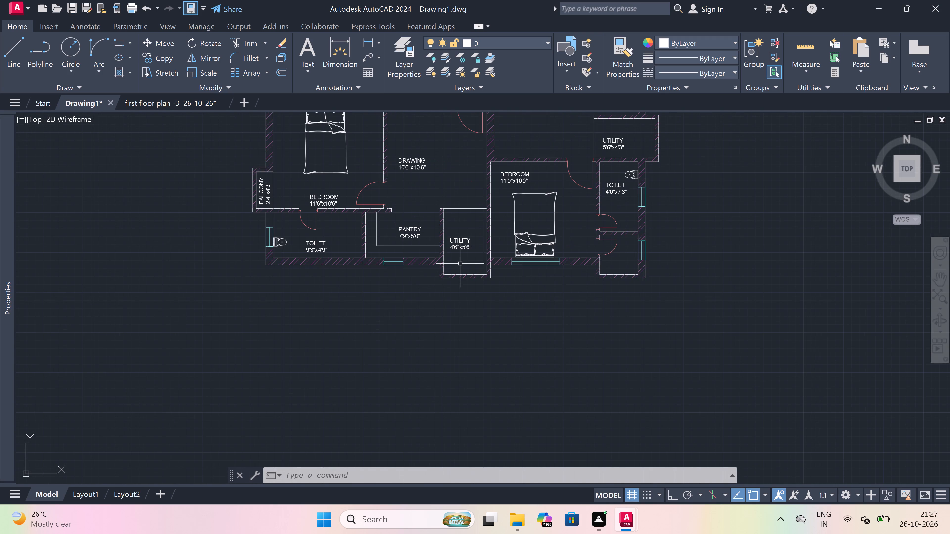
{"action": "type", "text": "mt"}
{"action": "key", "text": "space"}
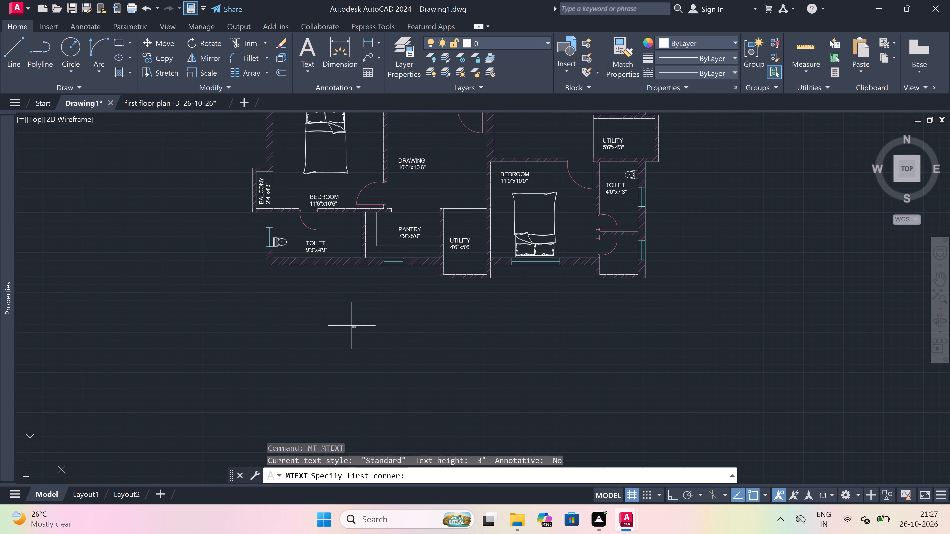
{"action": "left_click_drag", "start_coordinate": [348, 326], "coordinate": [368, 334]}
{"action": "left_click", "coordinate": [721, 359]}
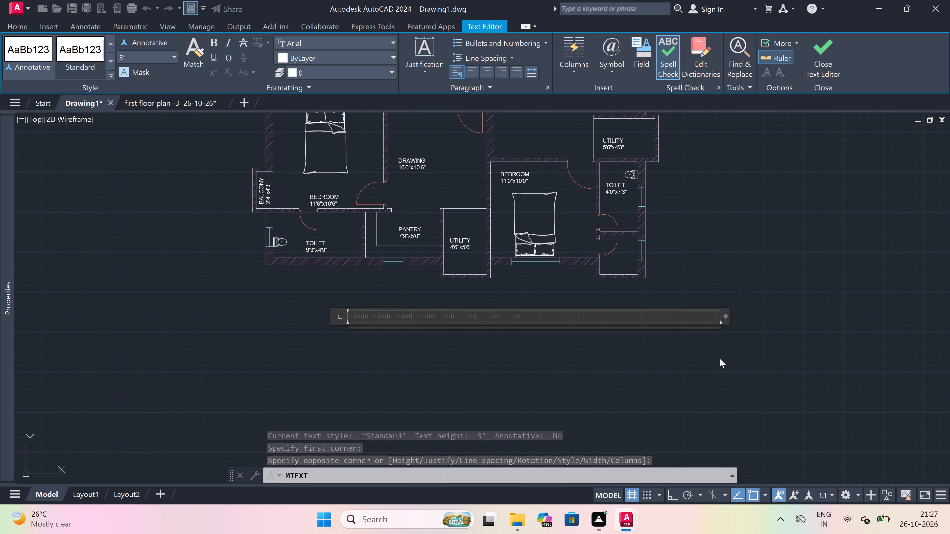
{"action": "key", "text": "f"}
{"action": "key", "text": "i"}
{"action": "key", "text": "r"}
{"action": "type", "text": "ST"}
{"action": "key", "text": "space"}
{"action": "key", "text": "f"}
{"action": "key", "text": "l"}
{"action": "key", "text": "o"}
{"action": "type", "text": "OR"}
{"action": "key", "text": "space"}
{"action": "type", "text": "PLAN"}
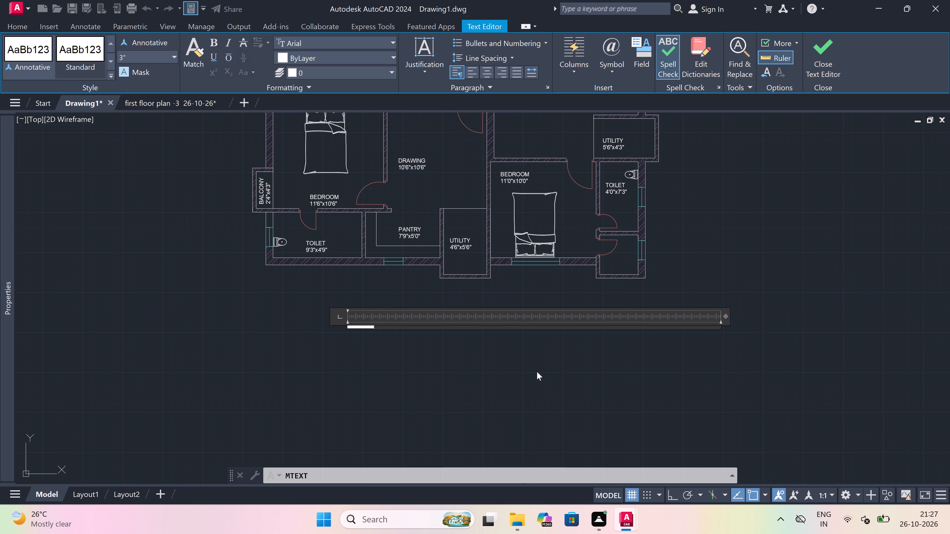
{"action": "scroll", "coordinate": [369, 326], "scroll_direction": "up", "scroll_amount": 3}
{"action": "left_click", "coordinate": [279, 343]}
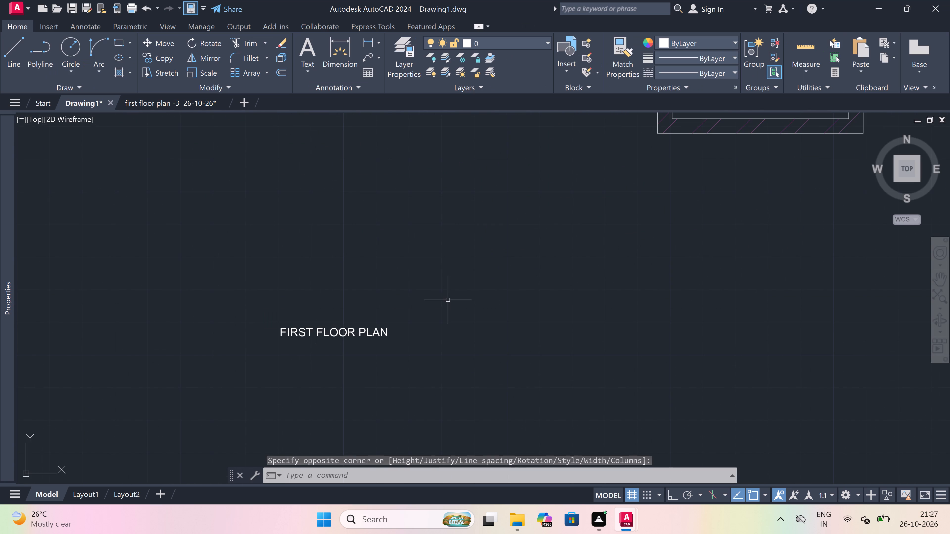
Set the text height of the FIRST FLOOR PLAN title to 1.5'.
{"action": "scroll", "coordinate": [454, 235], "scroll_direction": "down", "scroll_amount": 1}
{"action": "left_click_drag", "start_coordinate": [475, 224], "coordinate": [467, 229]}
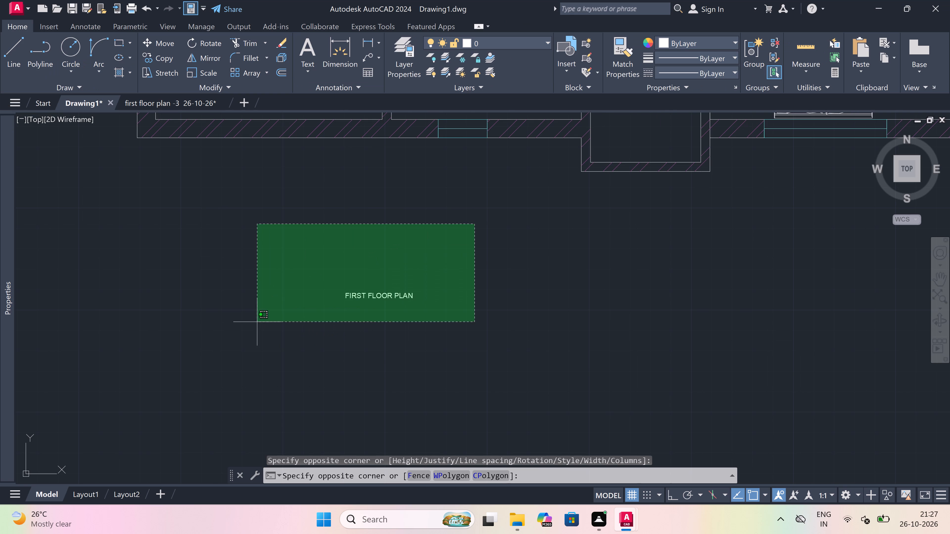
{"action": "left_click_drag", "start_coordinate": [237, 356], "coordinate": [237, 351]}
{"action": "right_click", "coordinate": [232, 307]}
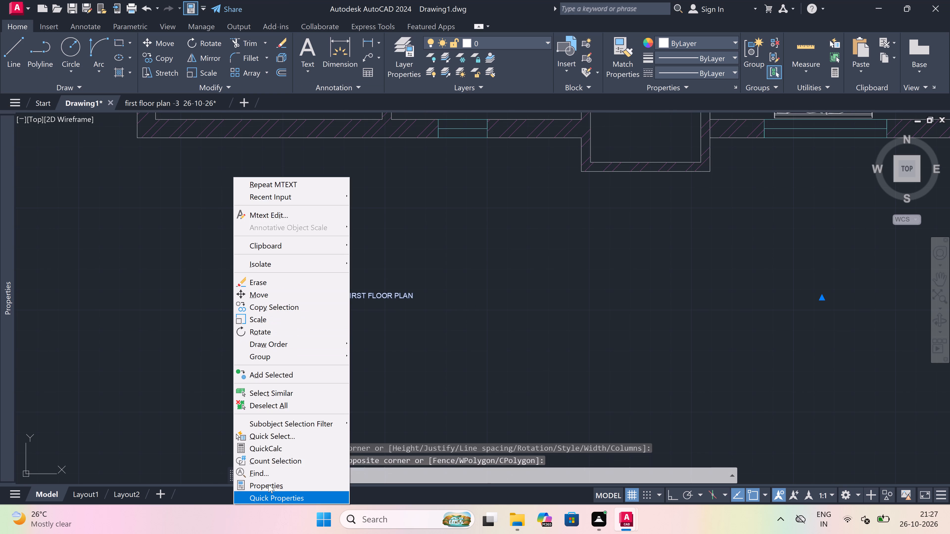
{"action": "left_click", "coordinate": [270, 481]}
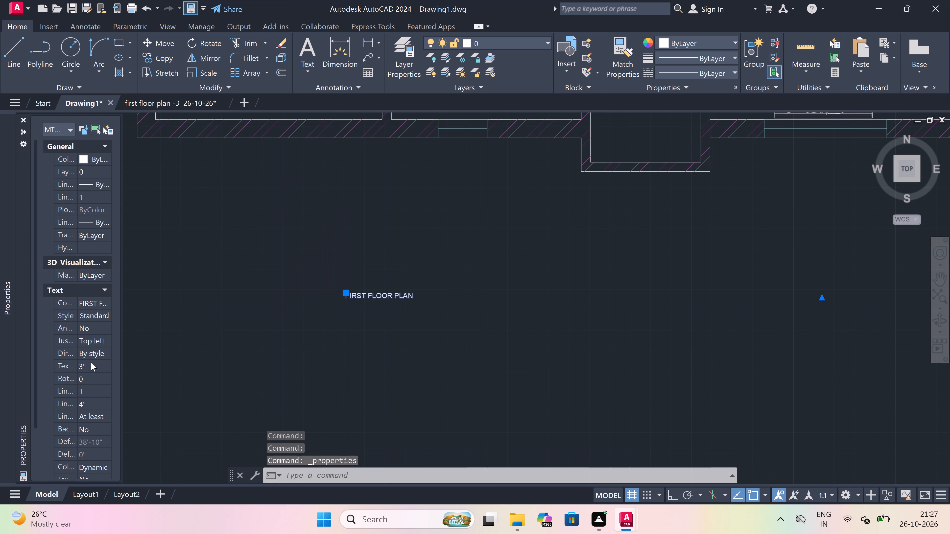
{"action": "left_click", "coordinate": [92, 363]}
{"action": "key", "text": "BackSpace"}
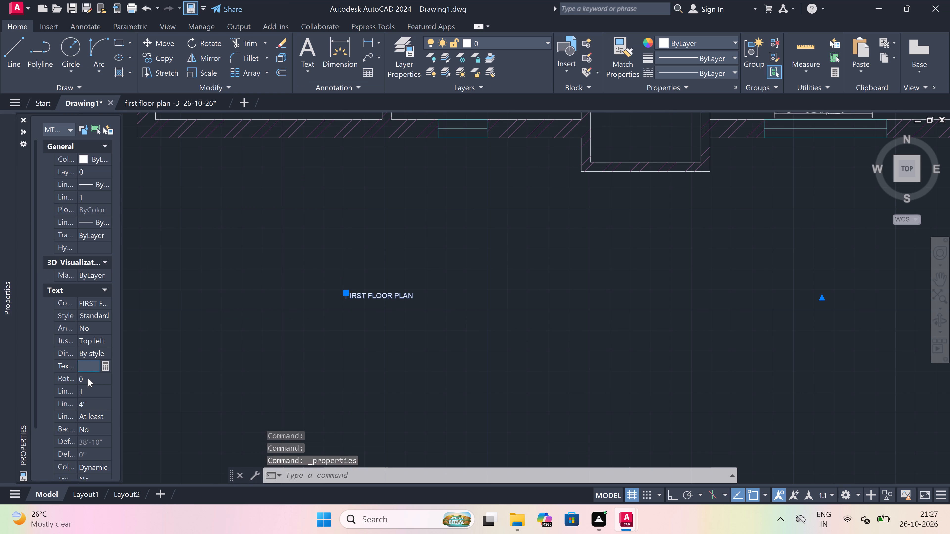
{"action": "type", "text": "1."}
{"action": "type", "text": "5'"}
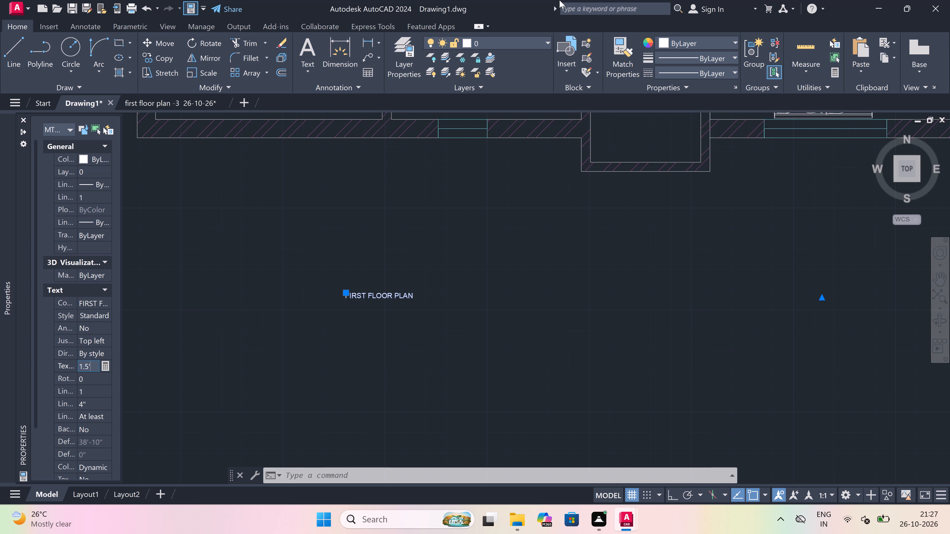
{"action": "left_click", "coordinate": [327, 332]}
{"action": "scroll", "coordinate": [327, 331], "scroll_direction": "down", "scroll_amount": 2}
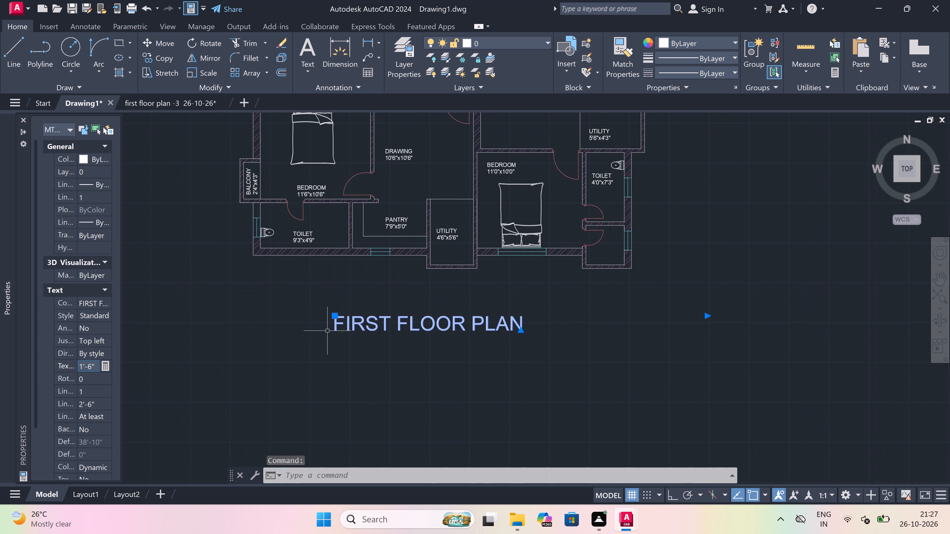
Move the FIRST FLOOR PLAN title slightly right and up so it sits more centrally beneath the plan.
{"action": "left_click", "coordinate": [333, 313]}
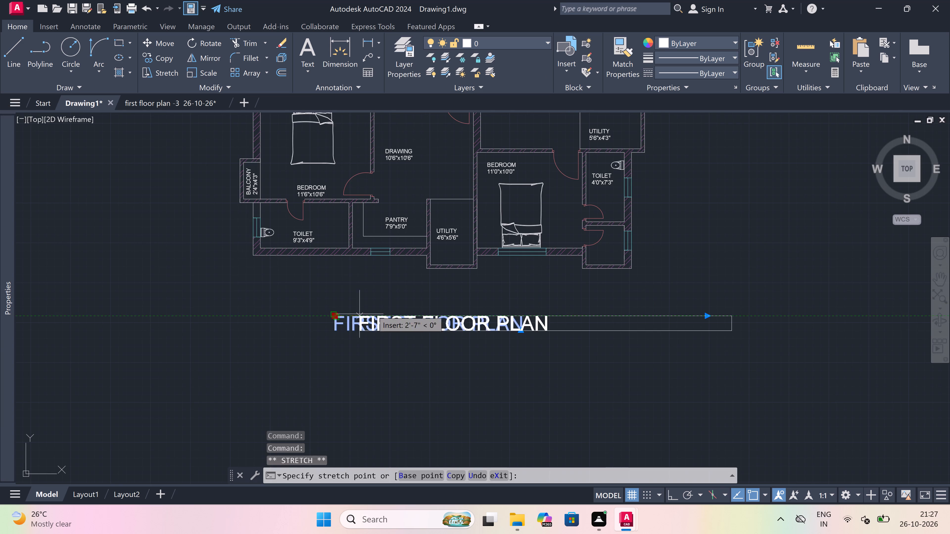
{"action": "left_click", "coordinate": [377, 303]}
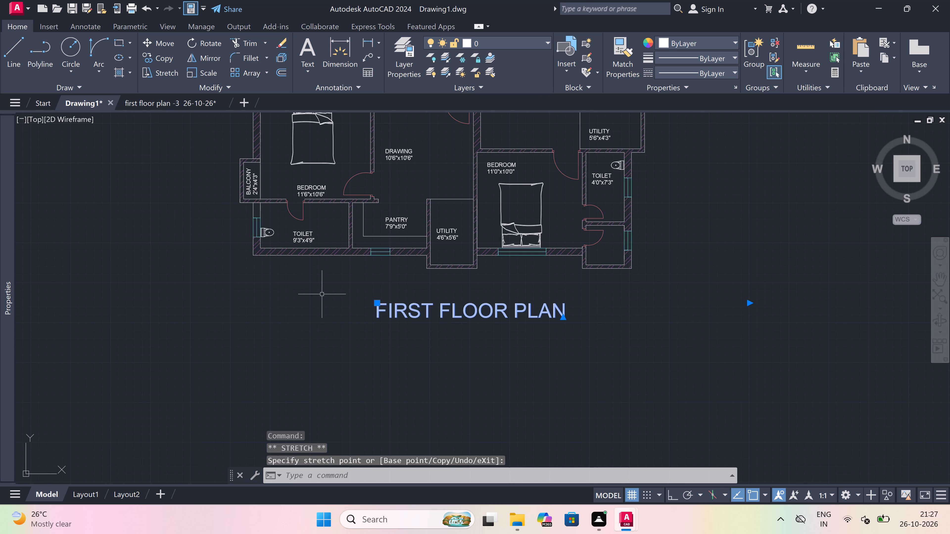
{"action": "key", "text": "Escape"}
Underline the FIRST FLOOR PLAN title with a horizontal line extending slightly past both ends of the text, with Ortho on.
{"action": "type", "text": "L"}
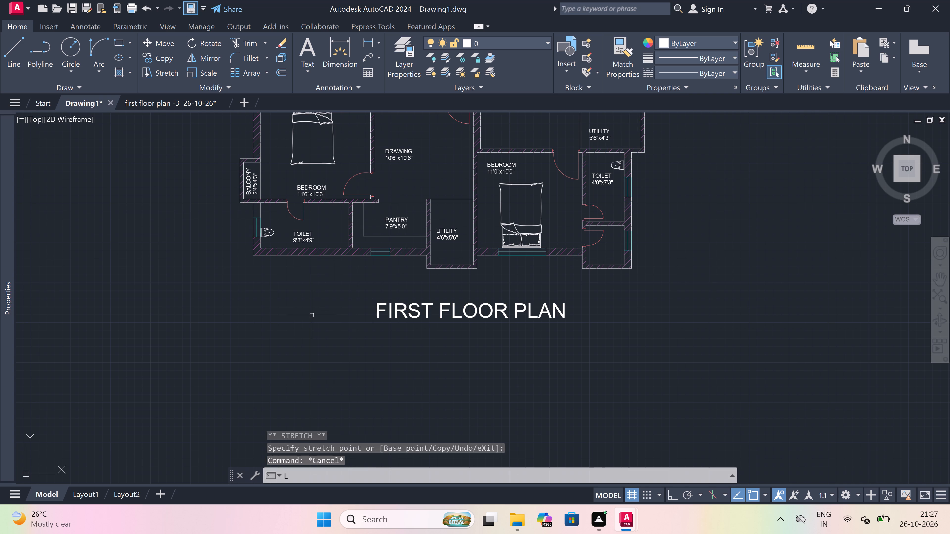
{"action": "key", "text": "space"}
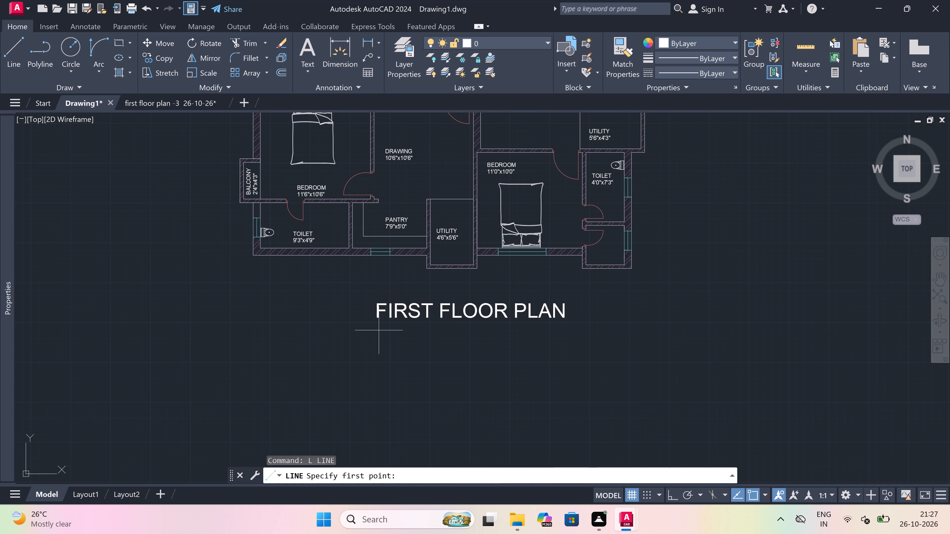
{"action": "left_click_drag", "start_coordinate": [358, 329], "coordinate": [467, 333]}
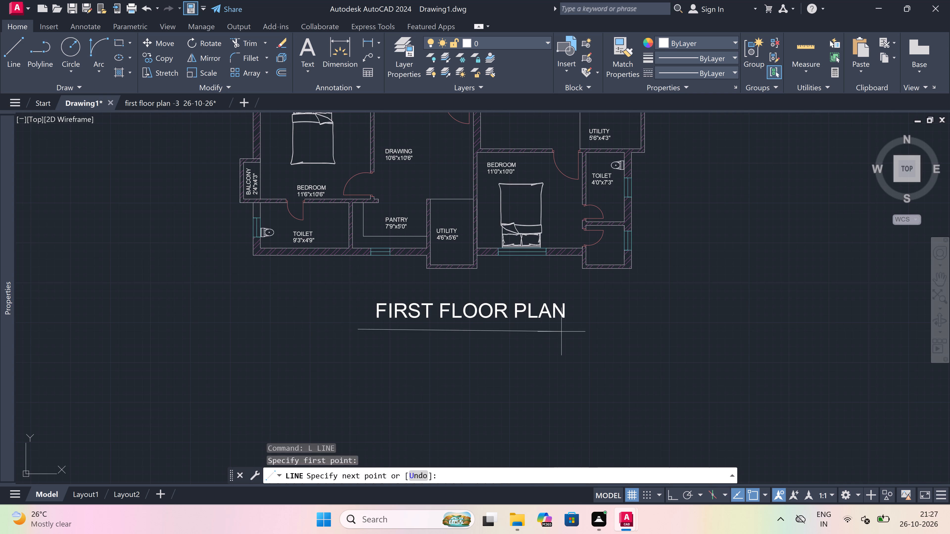
{"action": "key", "text": "F8"}
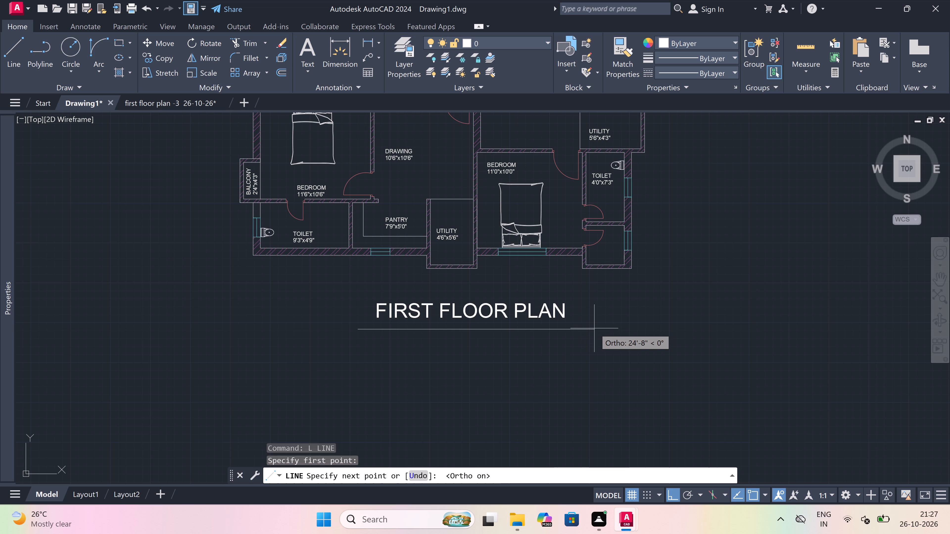
{"action": "left_click", "coordinate": [577, 327]}
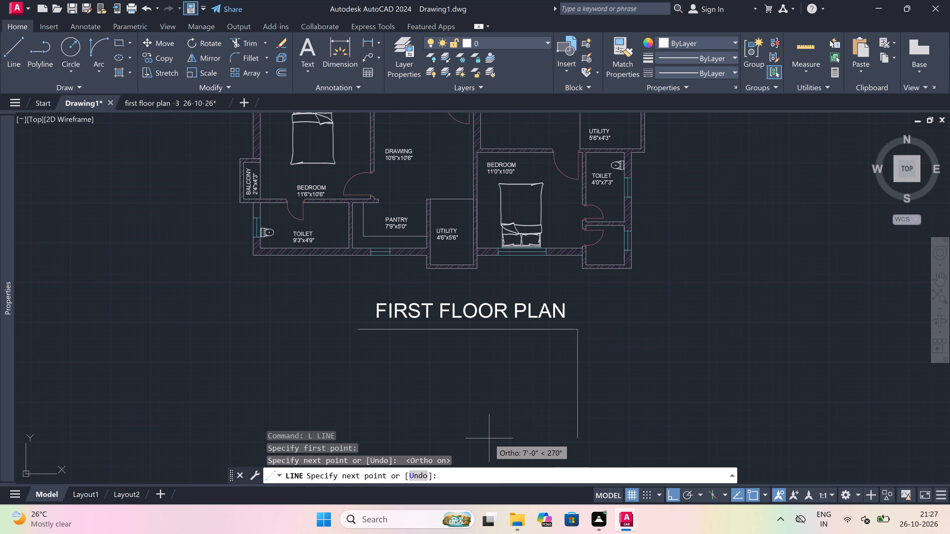
{"action": "key", "text": "Escape"}
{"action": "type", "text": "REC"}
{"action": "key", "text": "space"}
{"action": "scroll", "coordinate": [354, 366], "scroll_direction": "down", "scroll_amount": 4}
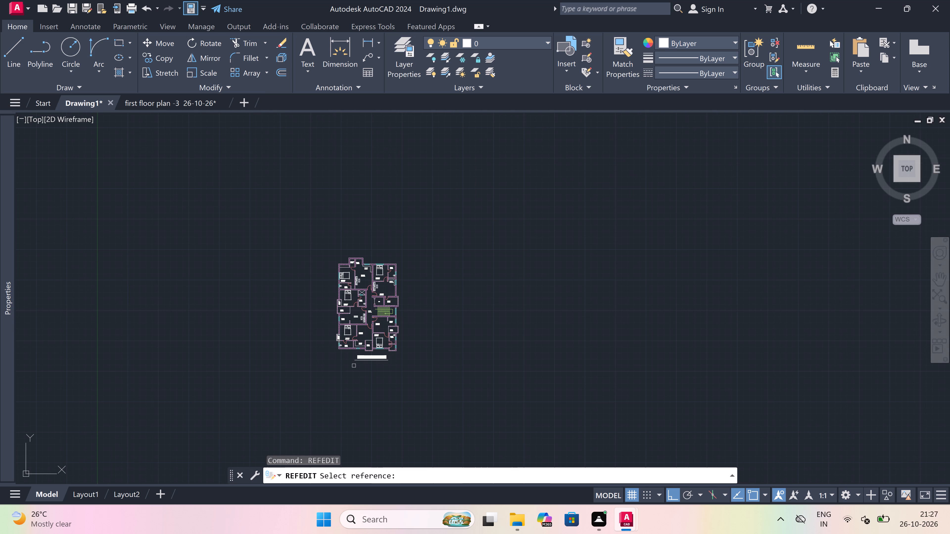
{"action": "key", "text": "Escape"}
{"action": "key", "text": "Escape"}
Draw a rectangular border around the whole floor plan and its underlined FIRST FLOOR PLAN title, leaving a margin on all sides.
{"action": "type", "text": "RE"}
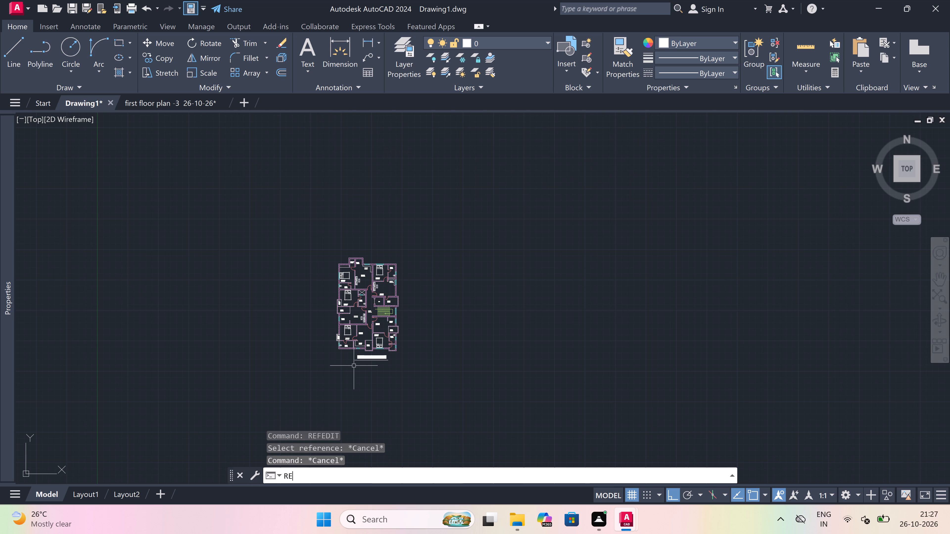
{"action": "key", "text": "c"}
{"action": "key", "text": "space"}
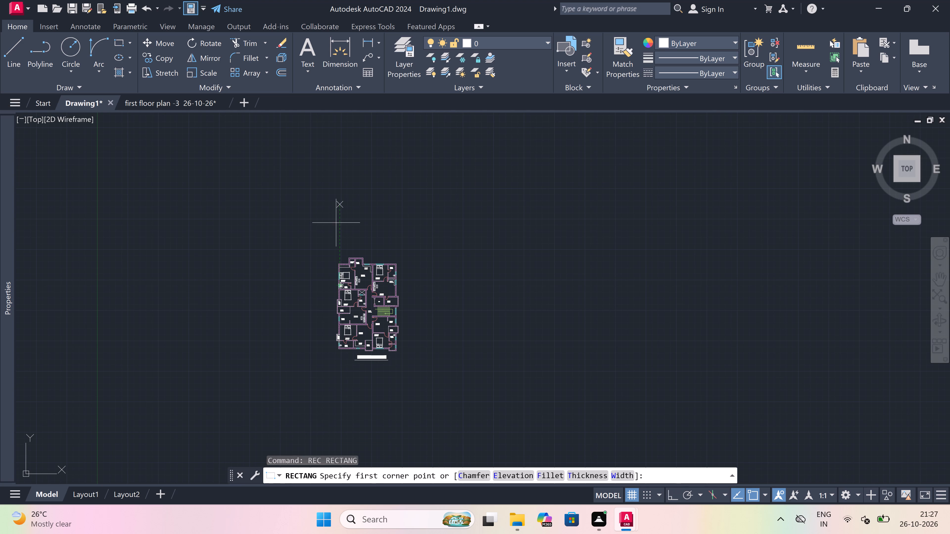
{"action": "scroll", "coordinate": [328, 251], "scroll_direction": "up", "scroll_amount": 2}
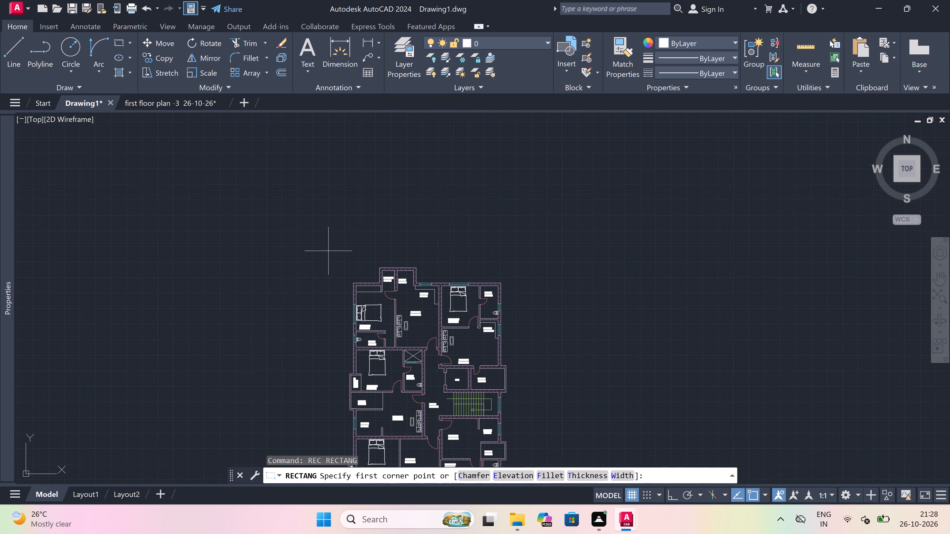
{"action": "left_click", "coordinate": [328, 260]}
{"action": "scroll", "coordinate": [401, 334], "scroll_direction": "down", "scroll_amount": 3}
{"action": "scroll", "coordinate": [427, 366], "scroll_direction": "up", "scroll_amount": 3}
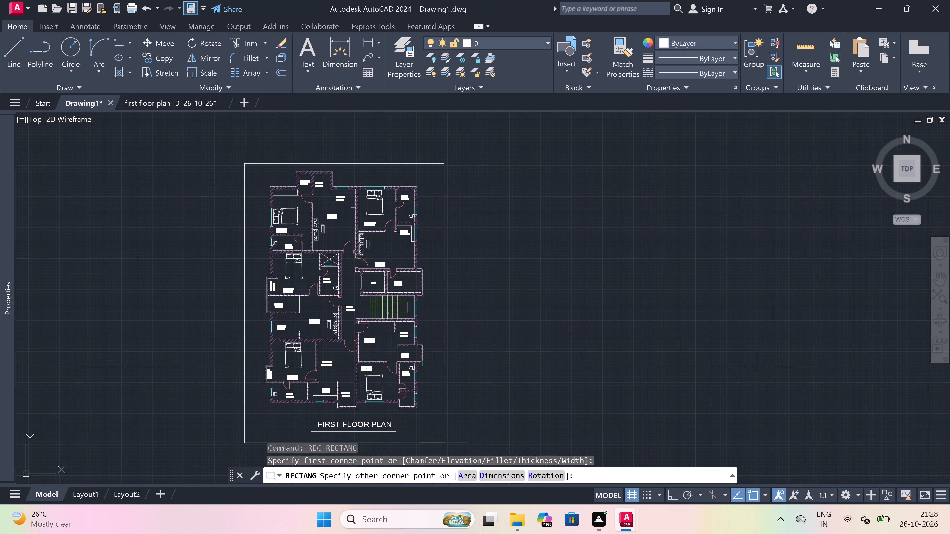
{"action": "scroll", "coordinate": [447, 430], "scroll_direction": "down", "scroll_amount": 2}
{"action": "scroll", "coordinate": [447, 433], "scroll_direction": "up", "scroll_amount": 2}
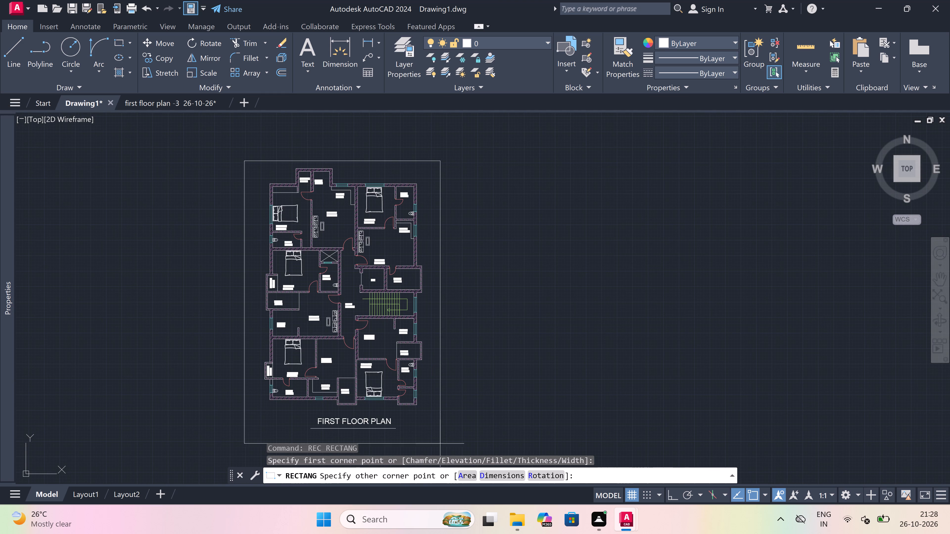
{"action": "left_click", "coordinate": [453, 448]}
{"action": "scroll", "coordinate": [414, 309], "scroll_direction": "down", "scroll_amount": 1}
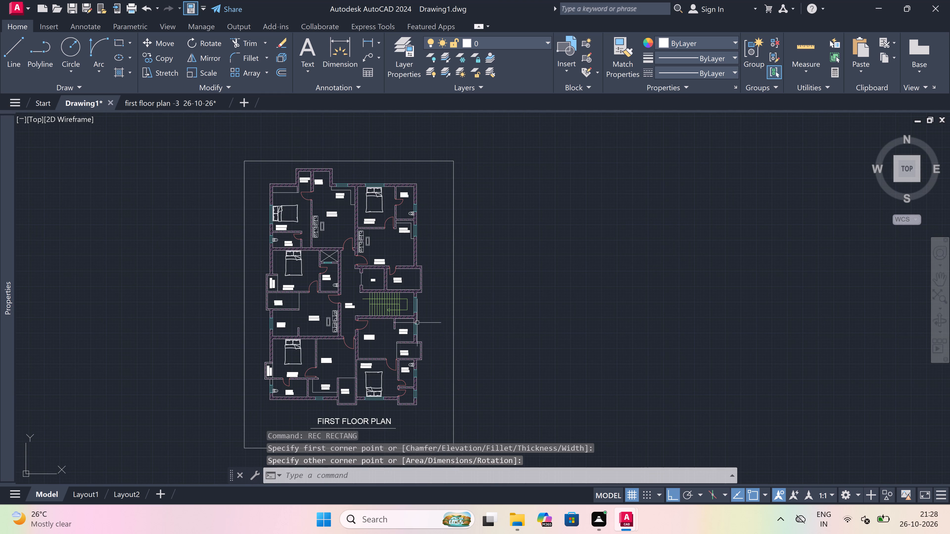
{"action": "scroll", "coordinate": [414, 309], "scroll_direction": "down", "scroll_amount": 2}
{"action": "scroll", "coordinate": [425, 325], "scroll_direction": "up", "scroll_amount": 2}
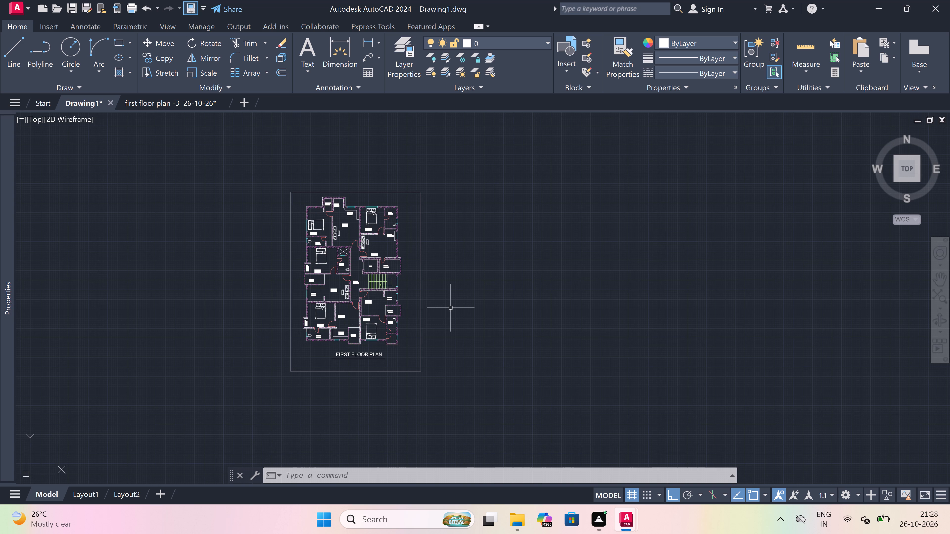
Start a plot using the DWG To PDF.pc3 plotter and ISO A4 (297.00 x 210.00 MM) paper.
{"action": "key", "text": "ctrl+p"}
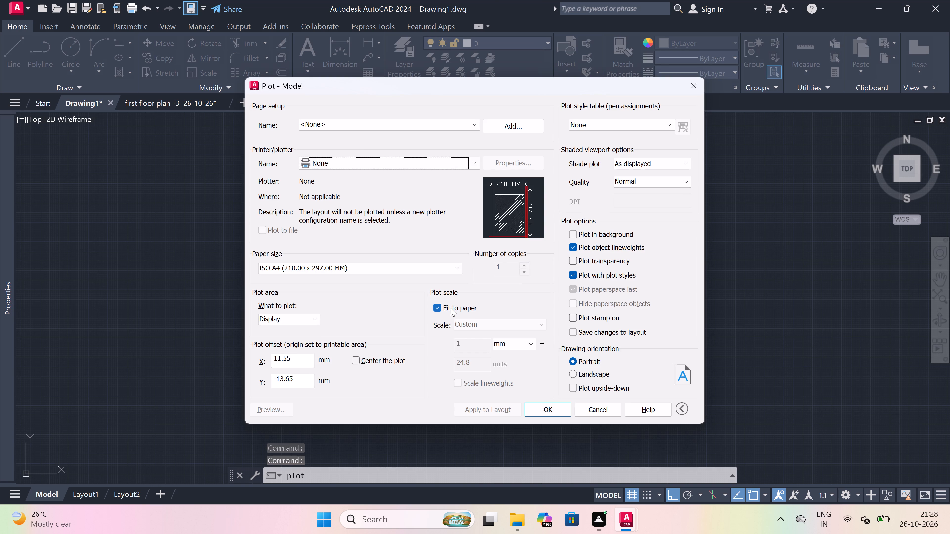
{"action": "left_click", "coordinate": [351, 162]}
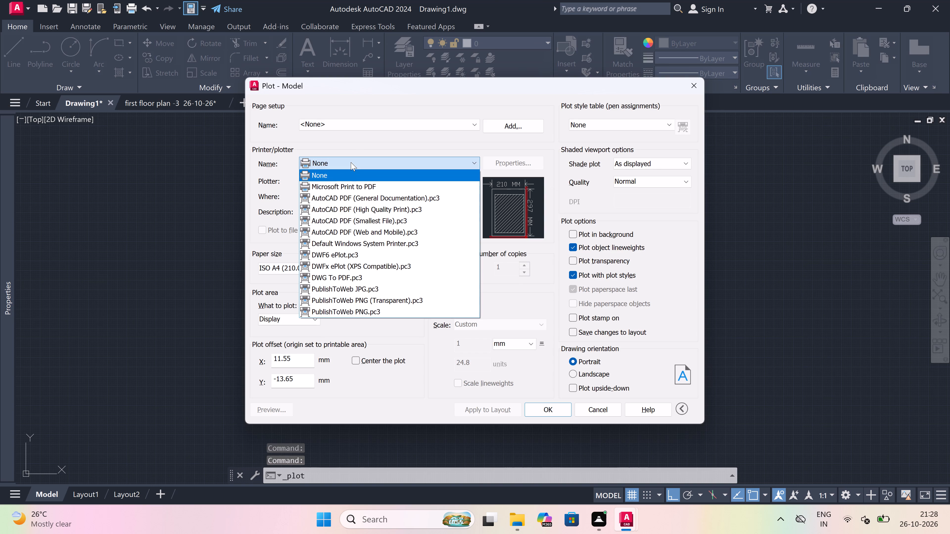
{"action": "left_click", "coordinate": [343, 275]}
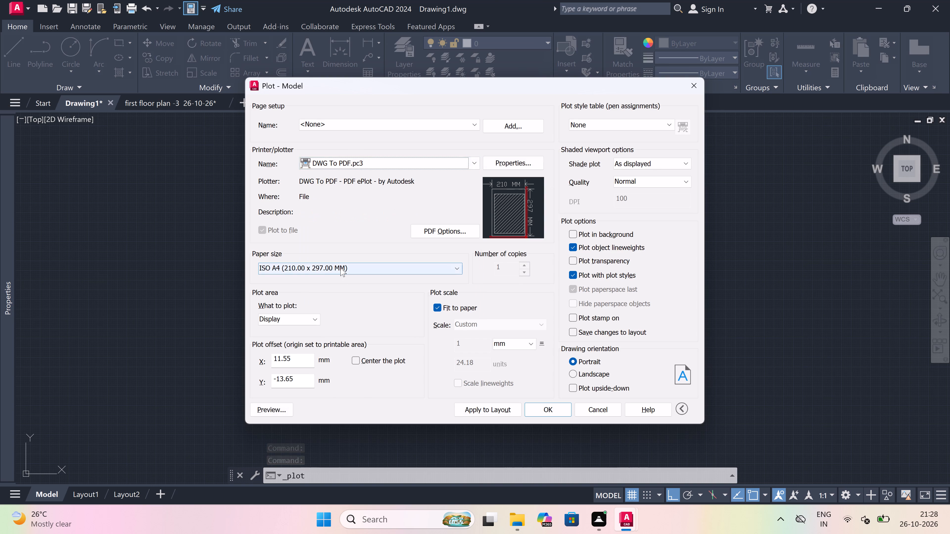
{"action": "left_click", "coordinate": [340, 268]}
{"action": "left_click", "coordinate": [327, 289]}
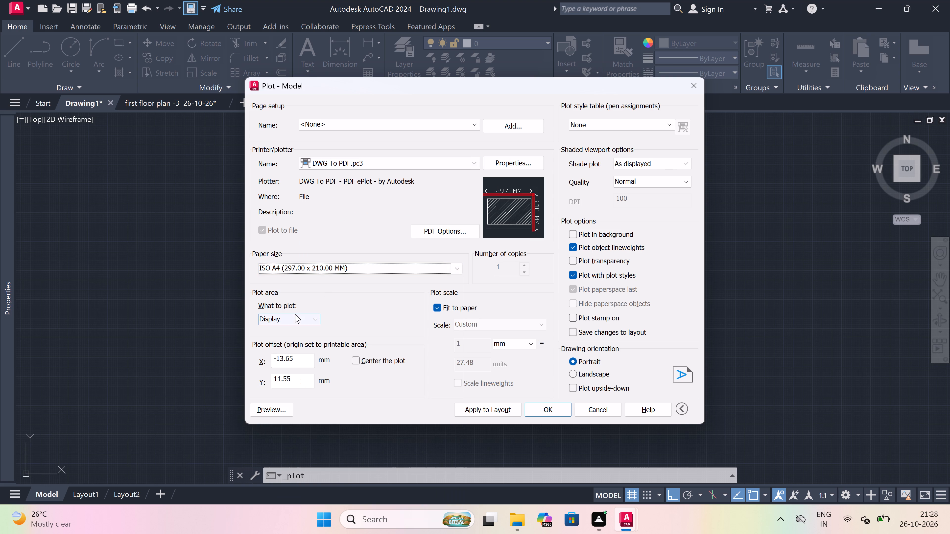
Set the plot area to a window matching the rectangular border's opposite corners, and centre the plot on the sheet.
{"action": "left_click", "coordinate": [295, 314]}
{"action": "left_click", "coordinate": [297, 351]}
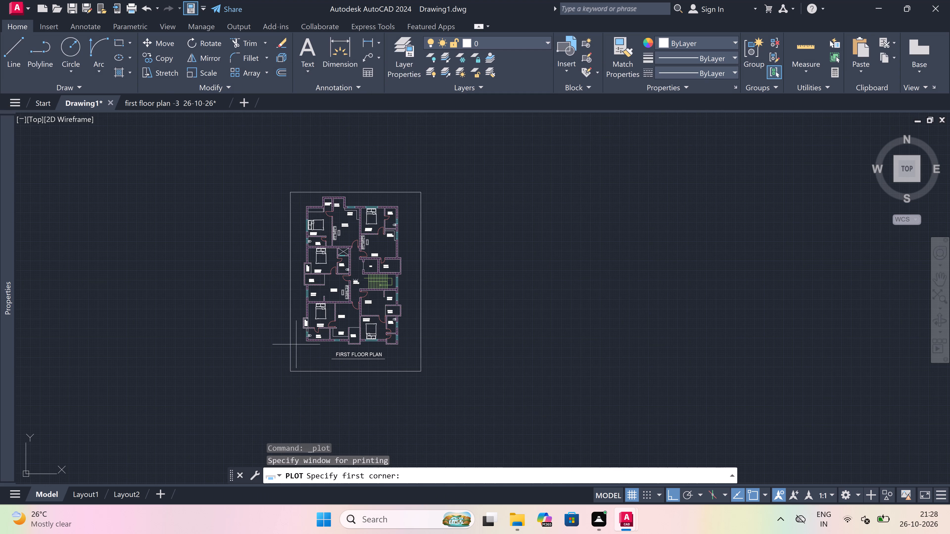
{"action": "left_click", "coordinate": [290, 196]}
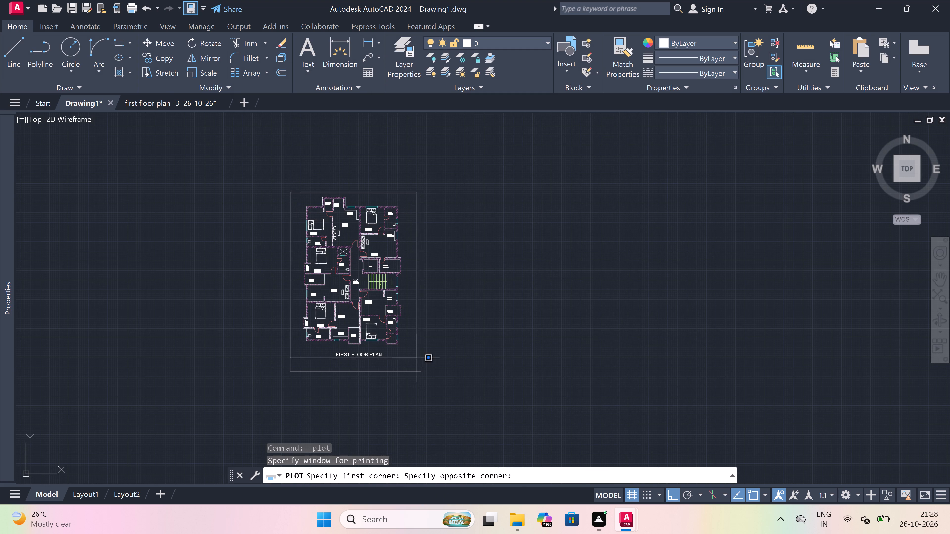
{"action": "left_click", "coordinate": [422, 372]}
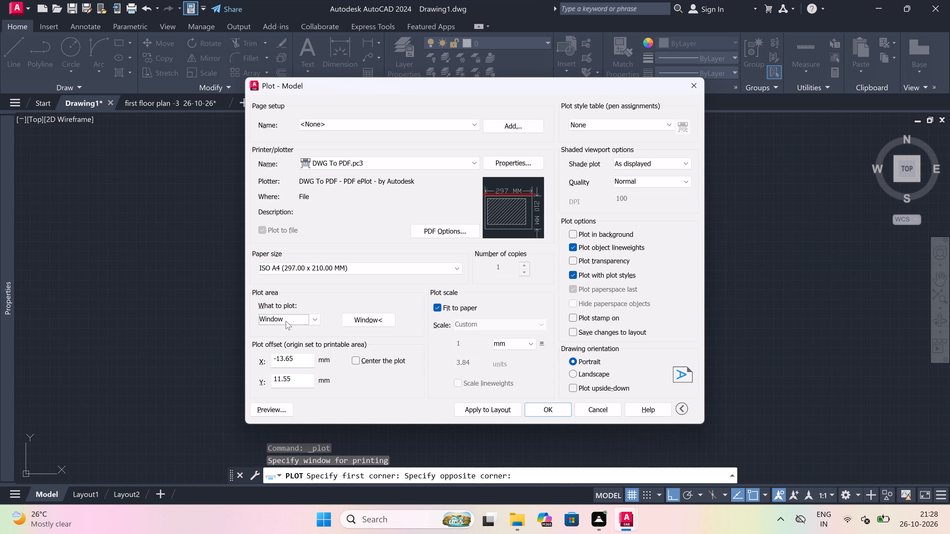
{"action": "left_click", "coordinate": [355, 359]}
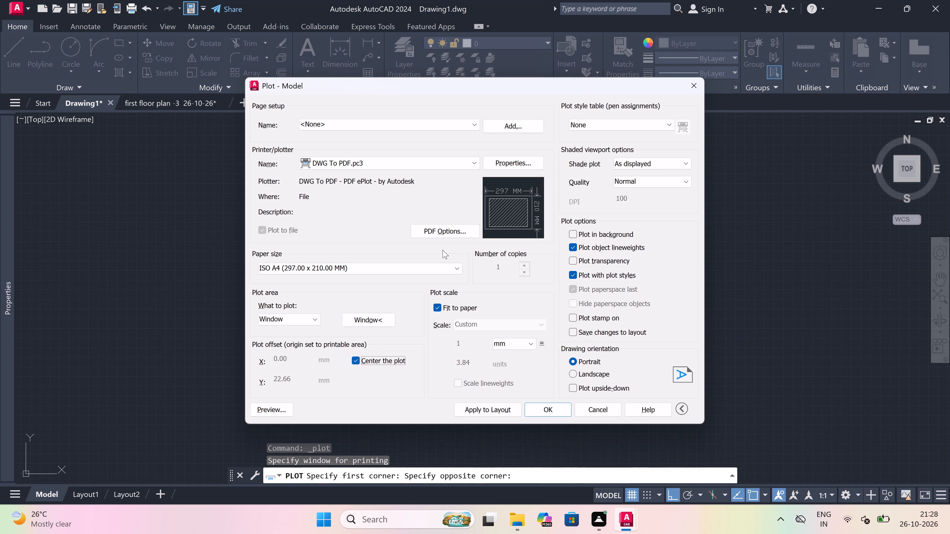
Assign the acad.ctb plot style table to all layouts and apply the plot settings to the layout.
{"action": "left_click", "coordinate": [588, 126]}
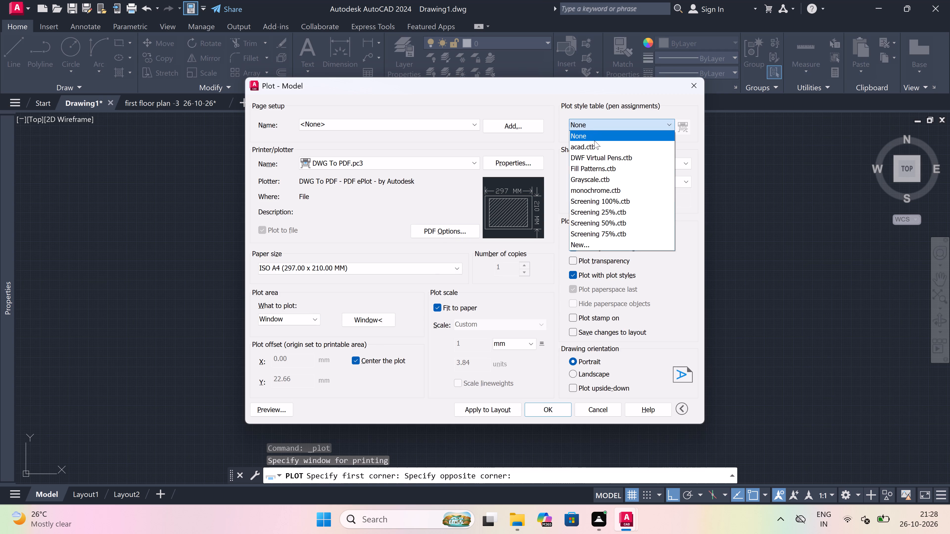
{"action": "left_click", "coordinate": [596, 142]}
{"action": "left_click", "coordinate": [482, 281]}
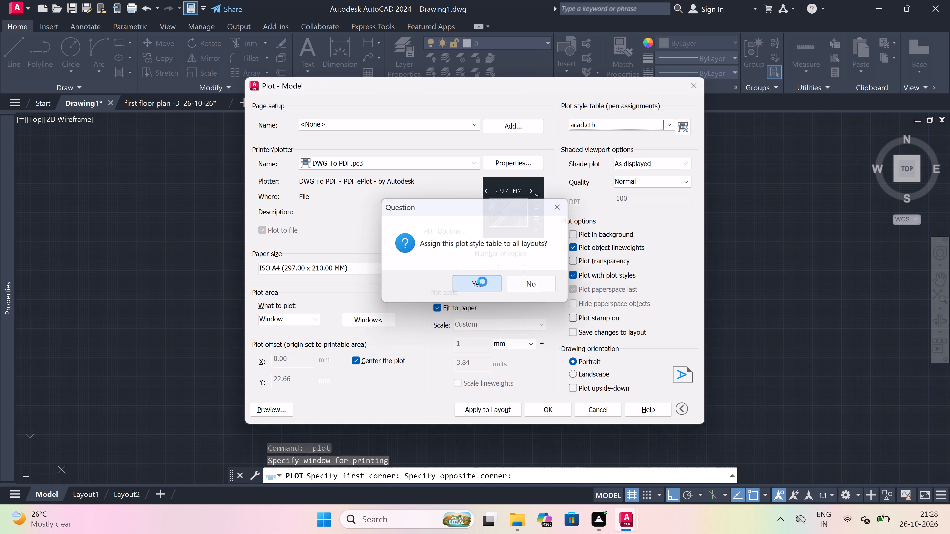
{"action": "left_click", "coordinate": [479, 412]}
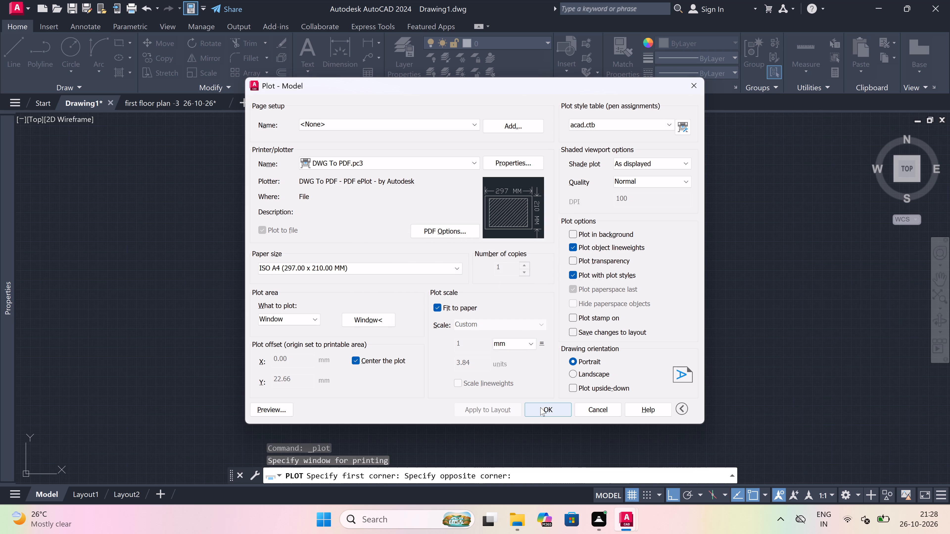
Plot the plan to a PDF named FIRST FLOOR PLAN -5 26-10-26 in Documents, and close the PDF once it opens.
{"action": "left_click", "coordinate": [540, 406]}
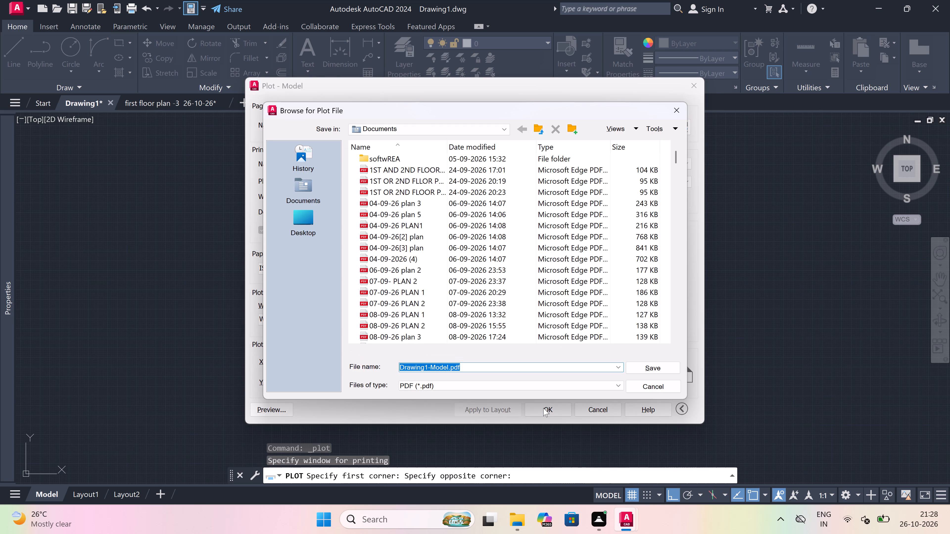
{"action": "key", "text": "BackSpace"}
{"action": "type", "text": "FIRST FLOOR PLAN -"}
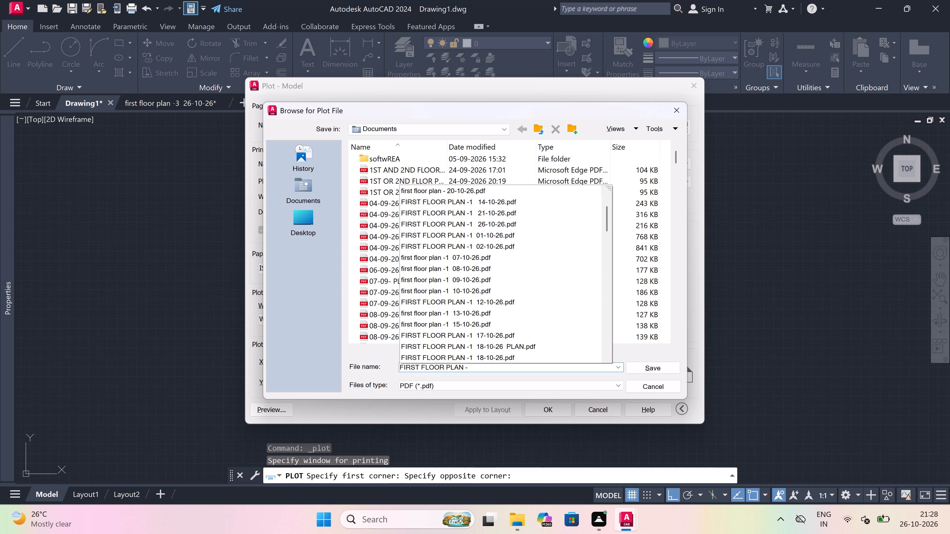
{"action": "key", "text": "5"}
{"action": "key", "text": "space"}
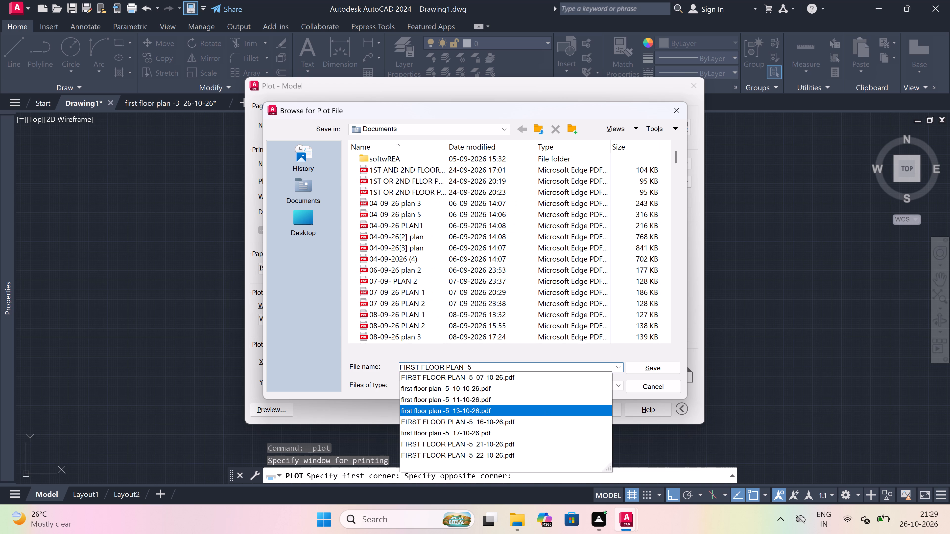
{"action": "key", "text": "space"}
{"action": "key", "text": "space"}
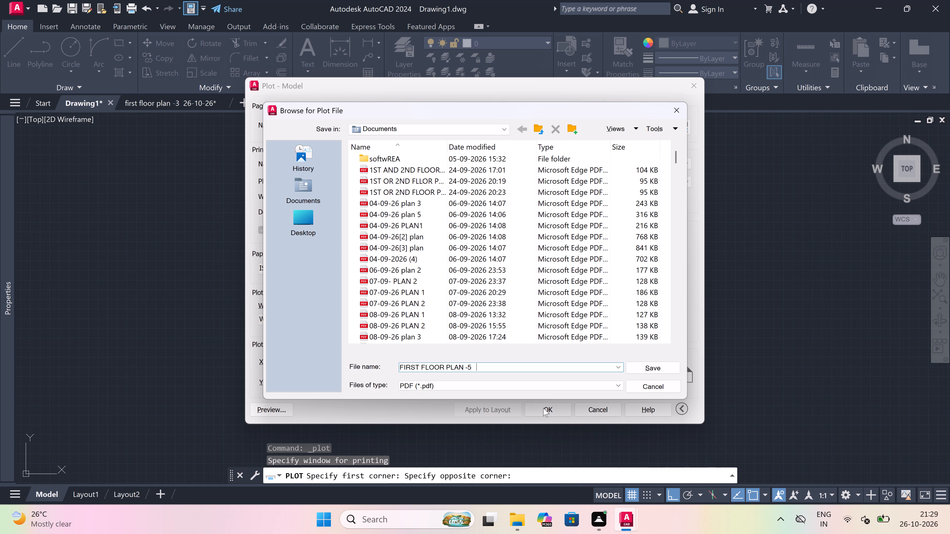
{"action": "type", "text": "26-10-"}
{"action": "key", "text": "2"}
{"action": "key", "text": "6"}
{"action": "left_click", "coordinate": [639, 366]}
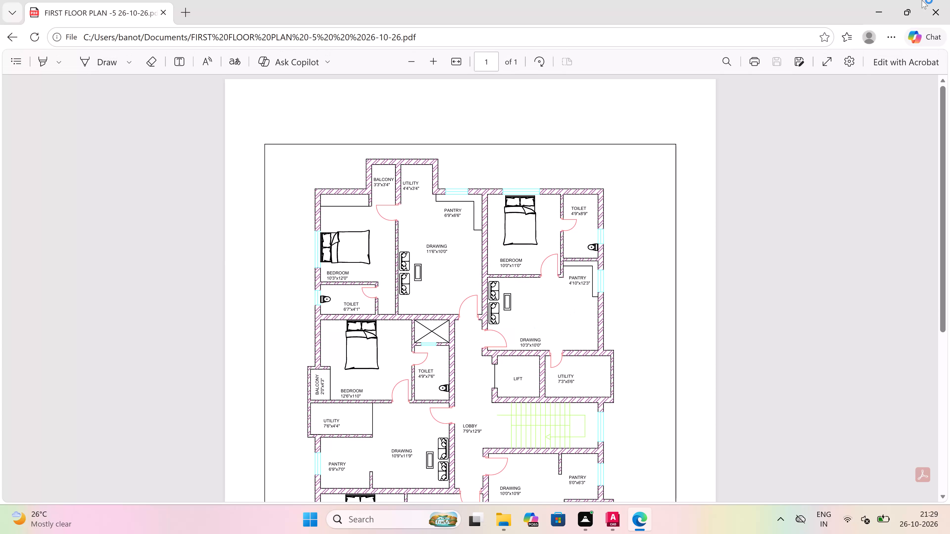
{"action": "left_click", "coordinate": [932, 2]}
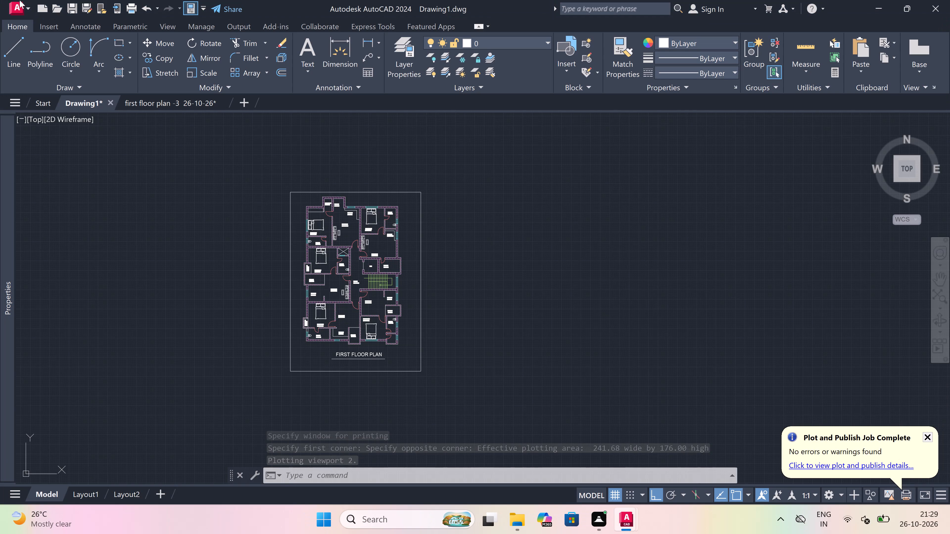
Save the drawing as FIRST FLOOR PLAN -5 26-10-26 in AutoCAD 2018 format in the Downloads folder.
{"action": "left_click", "coordinate": [16, 8]}
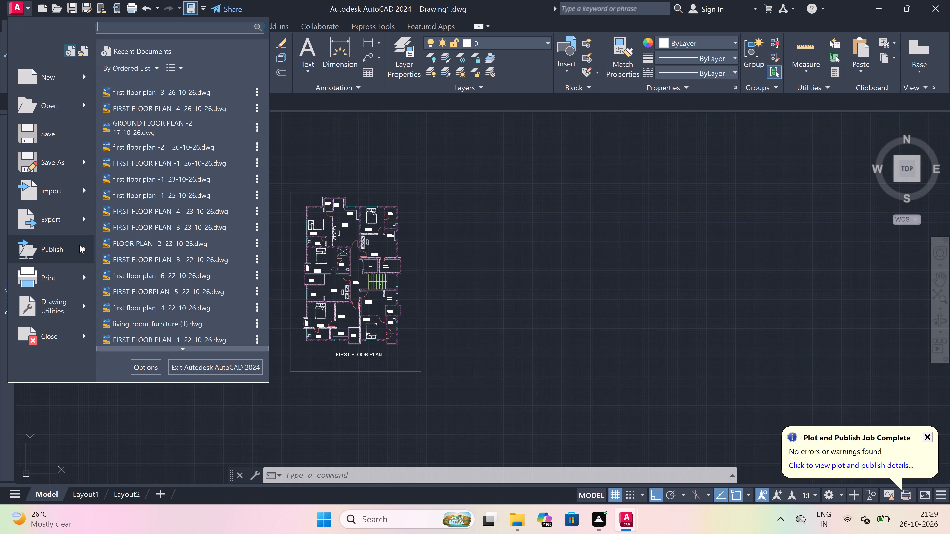
{"action": "left_click", "coordinate": [50, 169]}
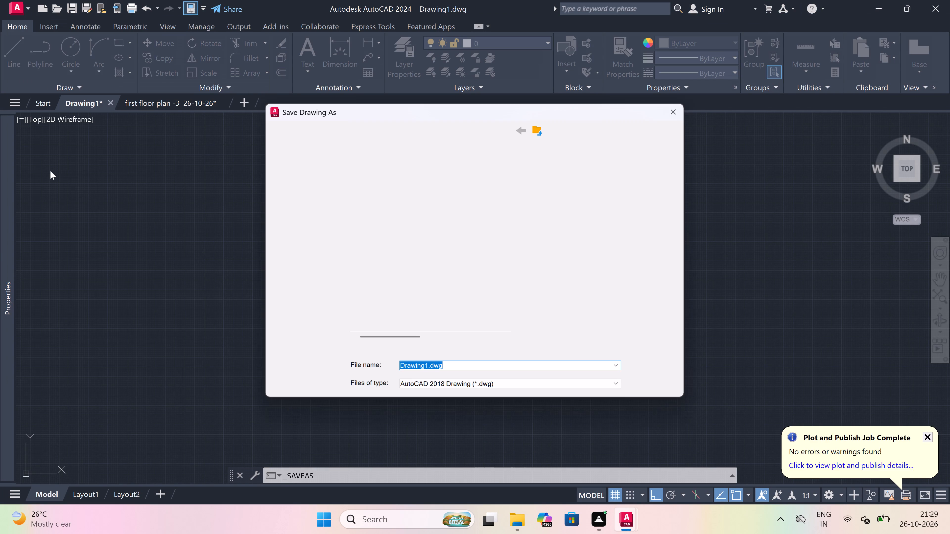
{"action": "key", "text": "BackSpace"}
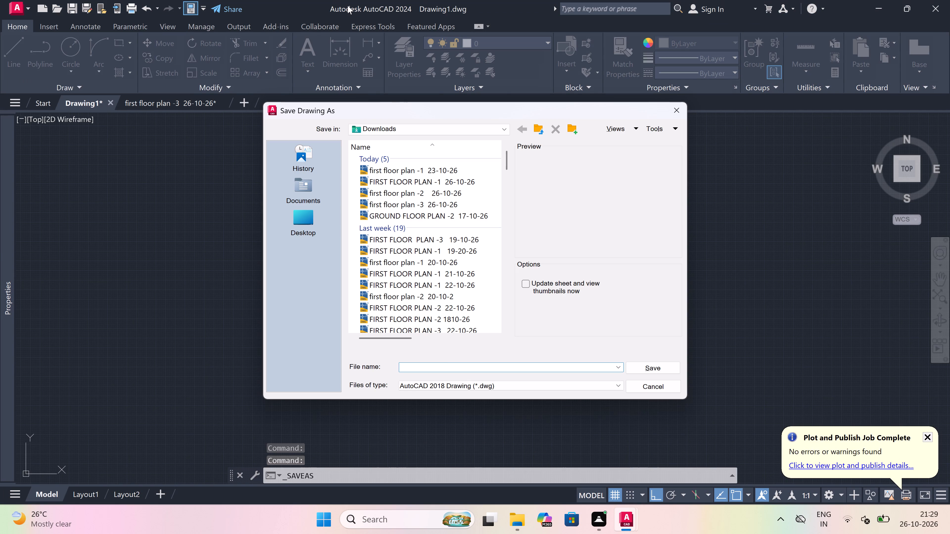
{"action": "type", "text": "FI"}
{"action": "type", "text": "RST"}
{"action": "key", "text": "space"}
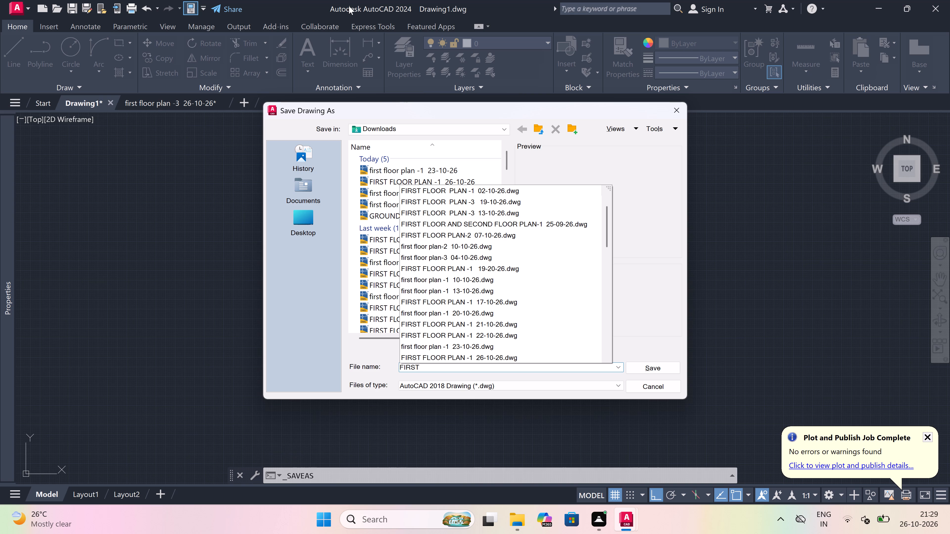
{"action": "type", "text": "FLOO"}
{"action": "key", "text": "r"}
{"action": "key", "text": "space"}
{"action": "type", "text": "PLAN -"}
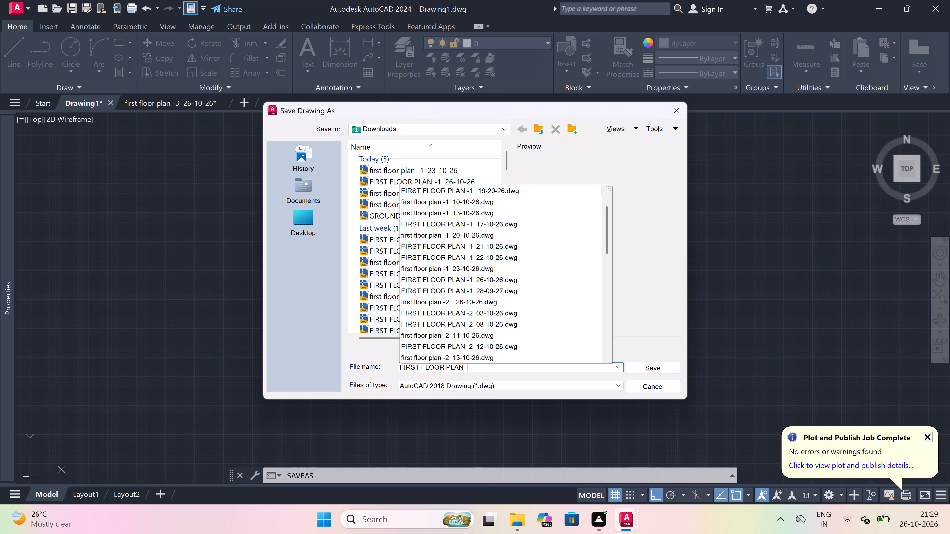
{"action": "type", "text": "5 2"}
{"action": "key", "text": "6"}
{"action": "type", "text": "-10-2"}
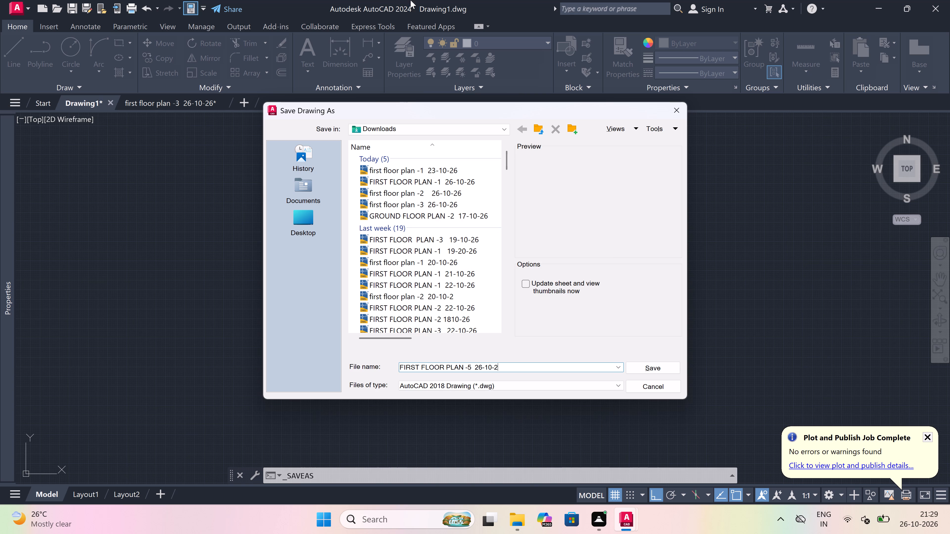
{"action": "key", "text": "6"}
{"action": "left_click", "coordinate": [626, 372]}
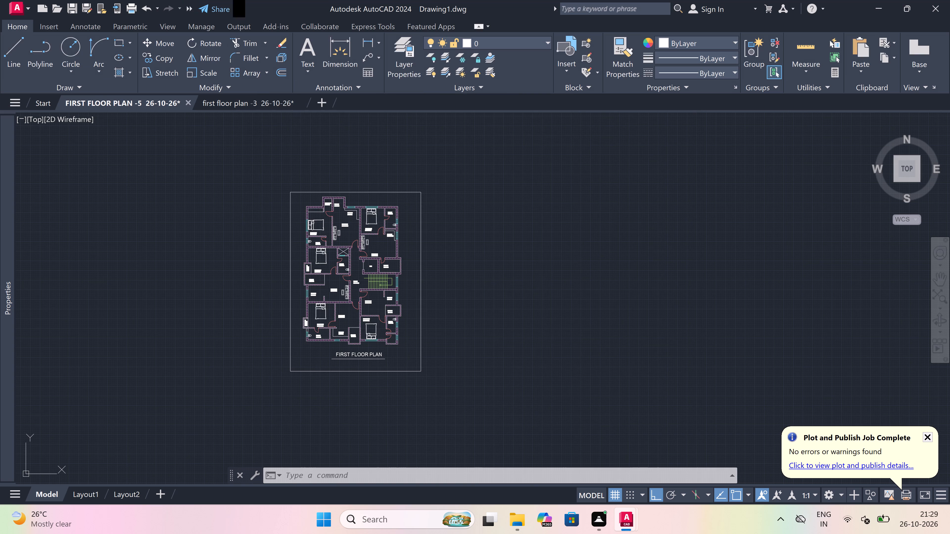
Exit AutoCAD, discarding the changes to the other open drawing, first floor plan -3 26-10-26.
{"action": "left_click", "coordinate": [937, 8]}
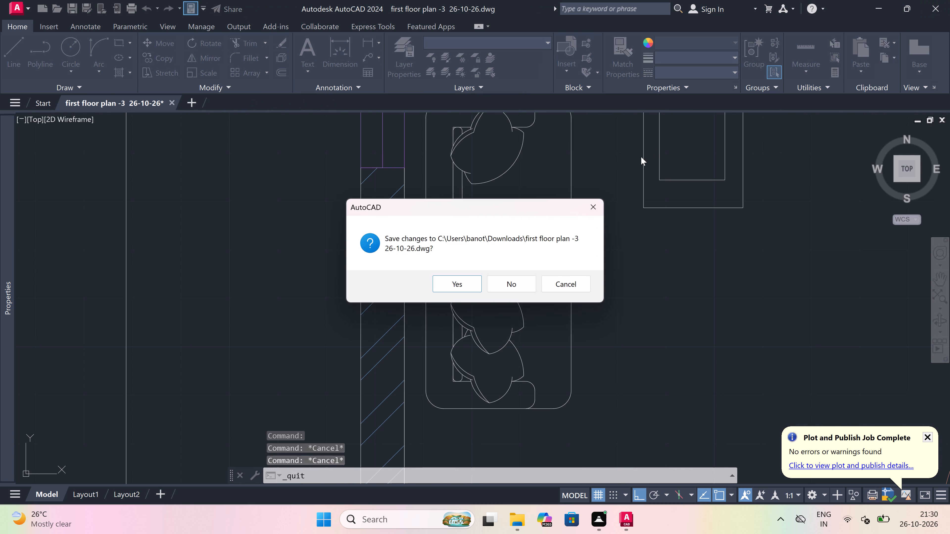
{"action": "left_click", "coordinate": [510, 285]}
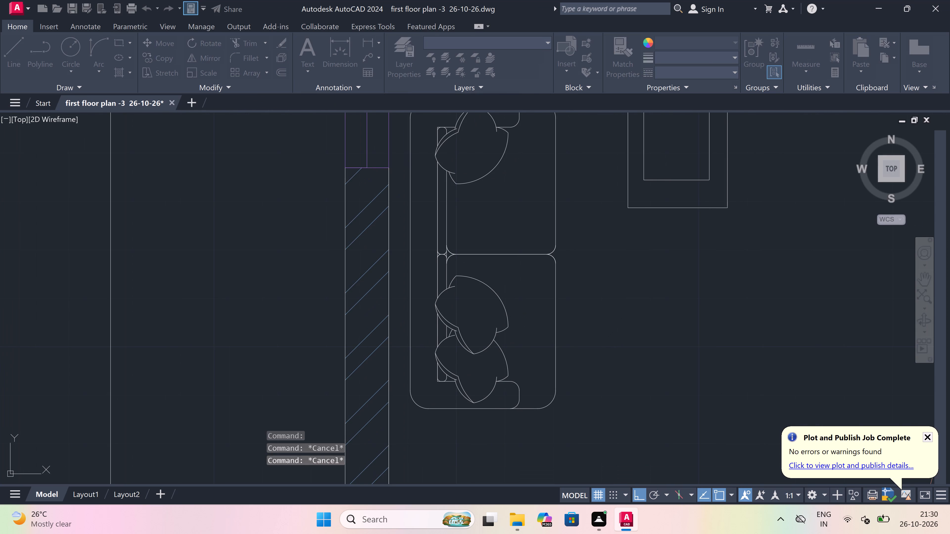